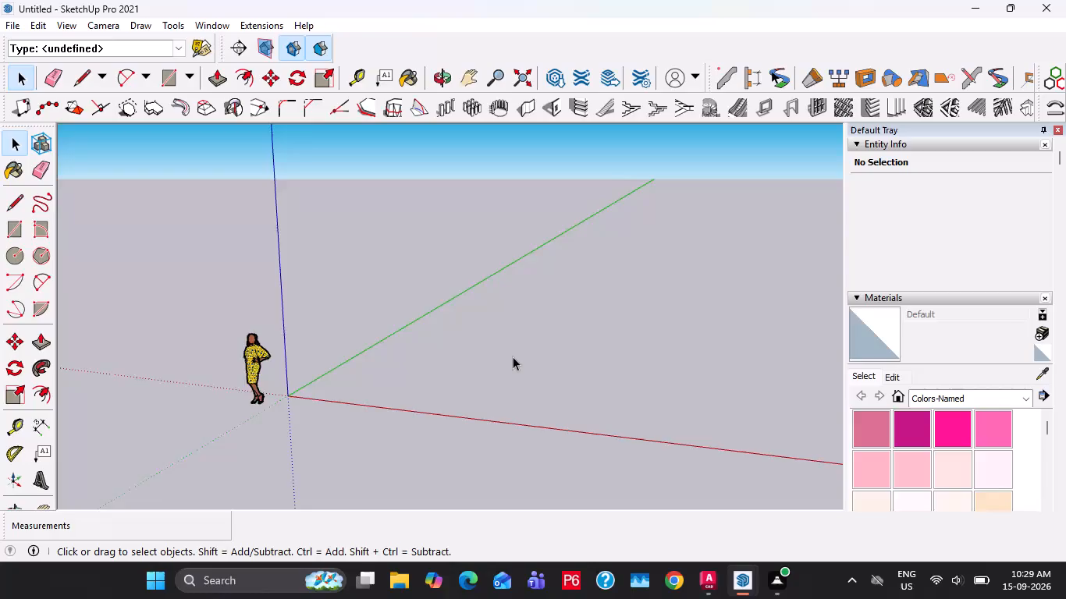
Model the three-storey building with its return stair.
Import the FINAL 2 picture as an image and place it flat beside the red axis, about 28' wide.
{"action": "scroll", "coordinate": [511, 356], "scroll_direction": "down", "scroll_amount": 3}
{"action": "middle_click_drag", "start_coordinate": [443, 364], "coordinate": [553, 364]}
{"action": "scroll", "coordinate": [498, 348], "scroll_direction": "down", "scroll_amount": 5}
{"action": "middle_click_drag", "start_coordinate": [455, 327], "coordinate": [349, 406], "text": "shift"}
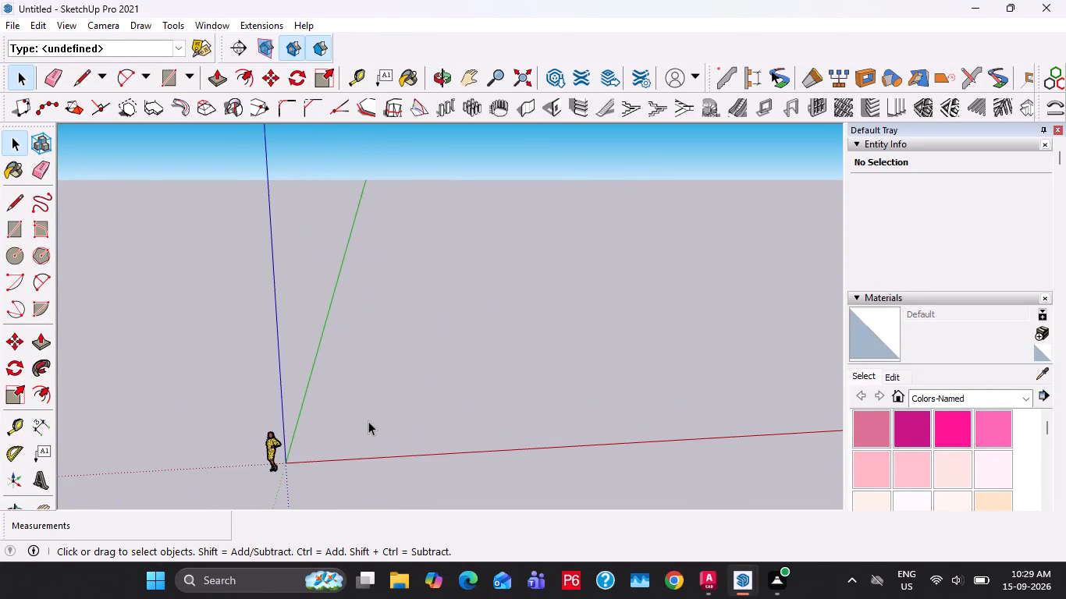
{"action": "scroll", "coordinate": [371, 421], "scroll_direction": "up", "scroll_amount": 2}
{"action": "left_click", "coordinate": [13, 27]}
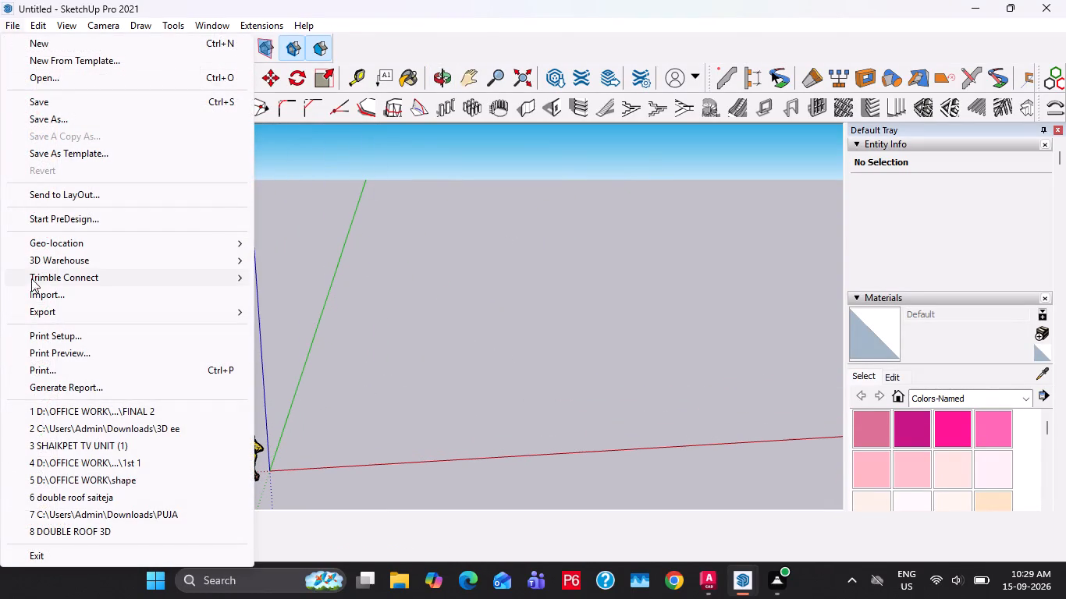
{"action": "left_click", "coordinate": [48, 301]}
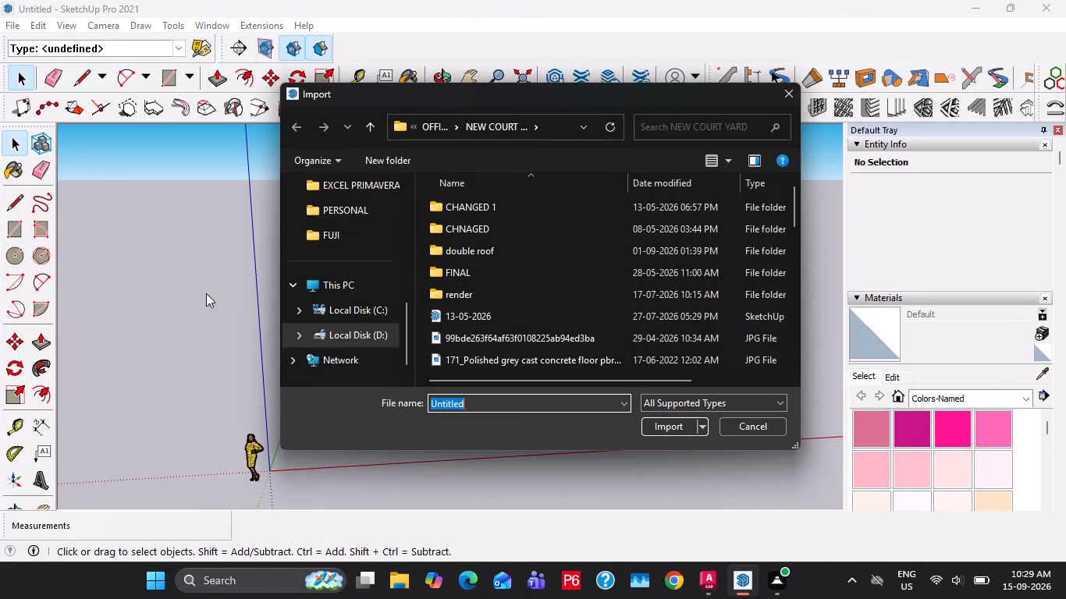
{"action": "scroll", "coordinate": [403, 207], "scroll_direction": "up", "scroll_amount": 5}
{"action": "left_click", "coordinate": [342, 186]}
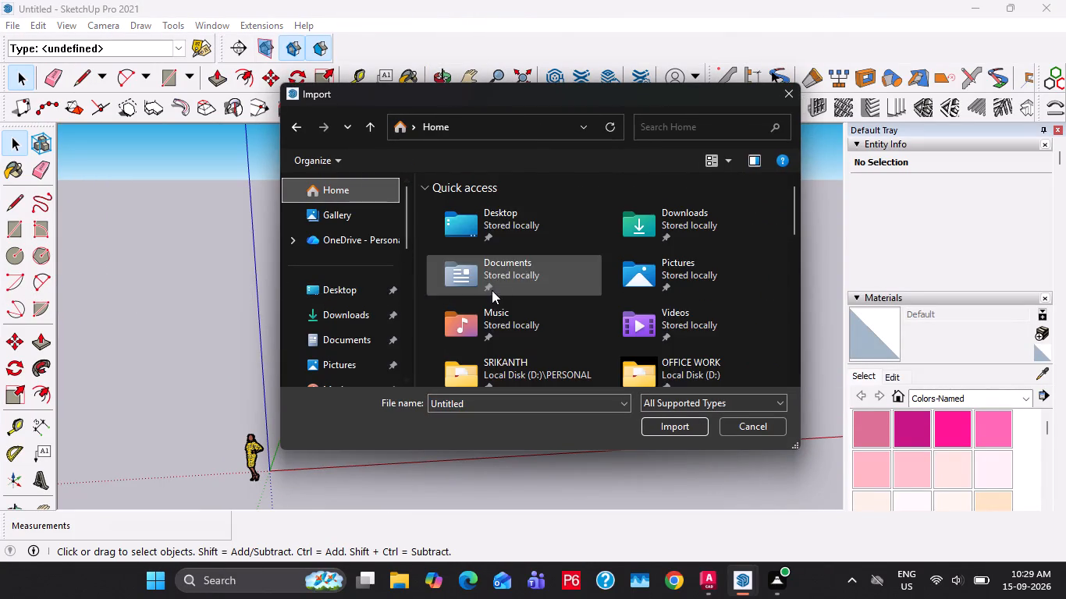
{"action": "scroll", "coordinate": [474, 305], "scroll_direction": "down", "scroll_amount": 3}
{"action": "left_click", "coordinate": [482, 331]}
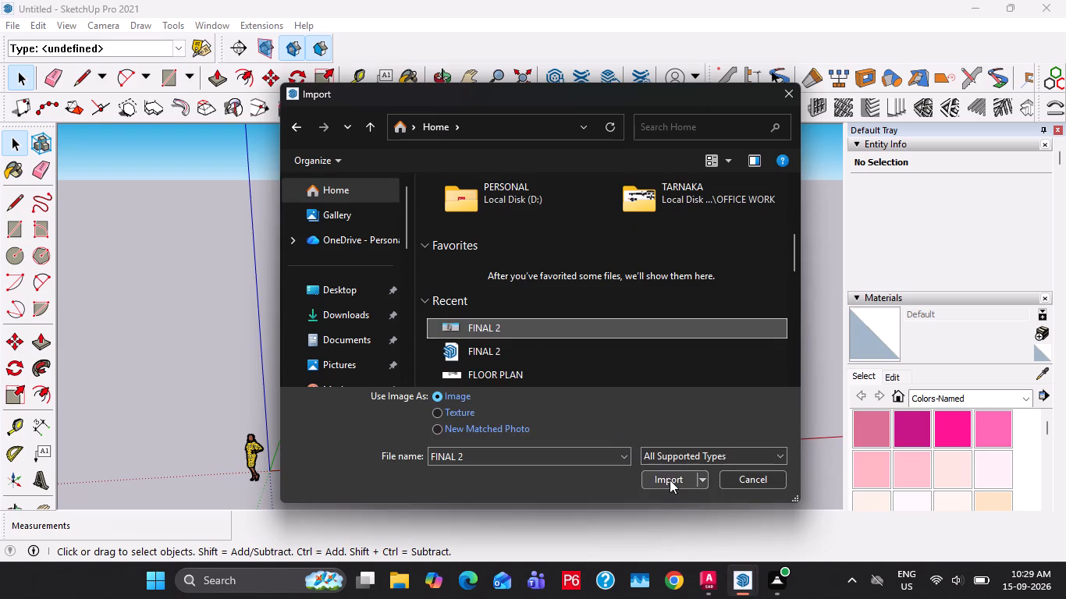
{"action": "left_click", "coordinate": [669, 480]}
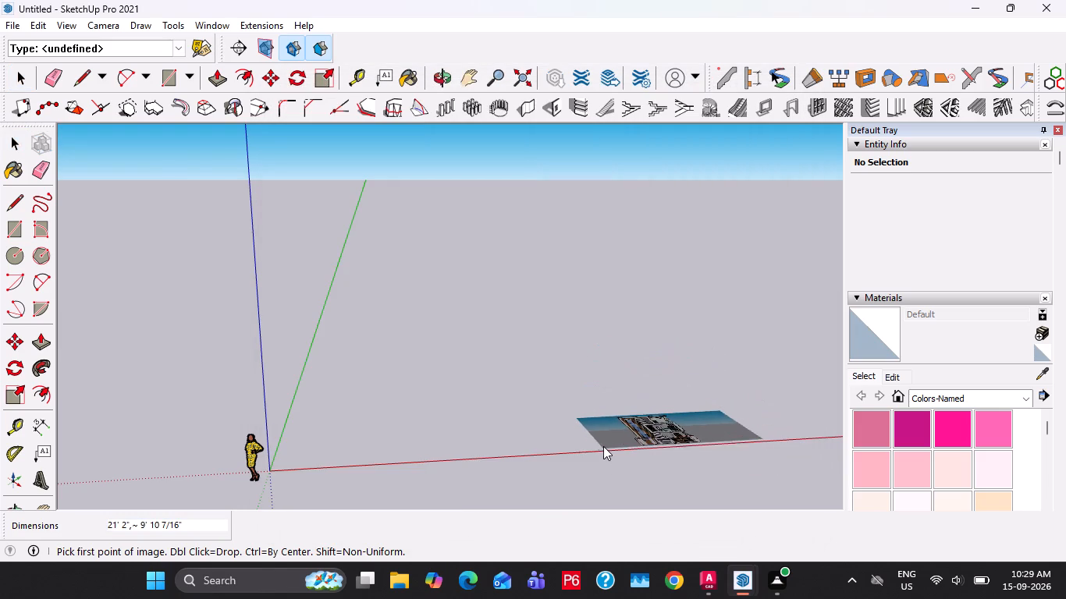
{"action": "left_click", "coordinate": [603, 445]}
{"action": "scroll", "coordinate": [655, 439], "scroll_direction": "up", "scroll_amount": 3}
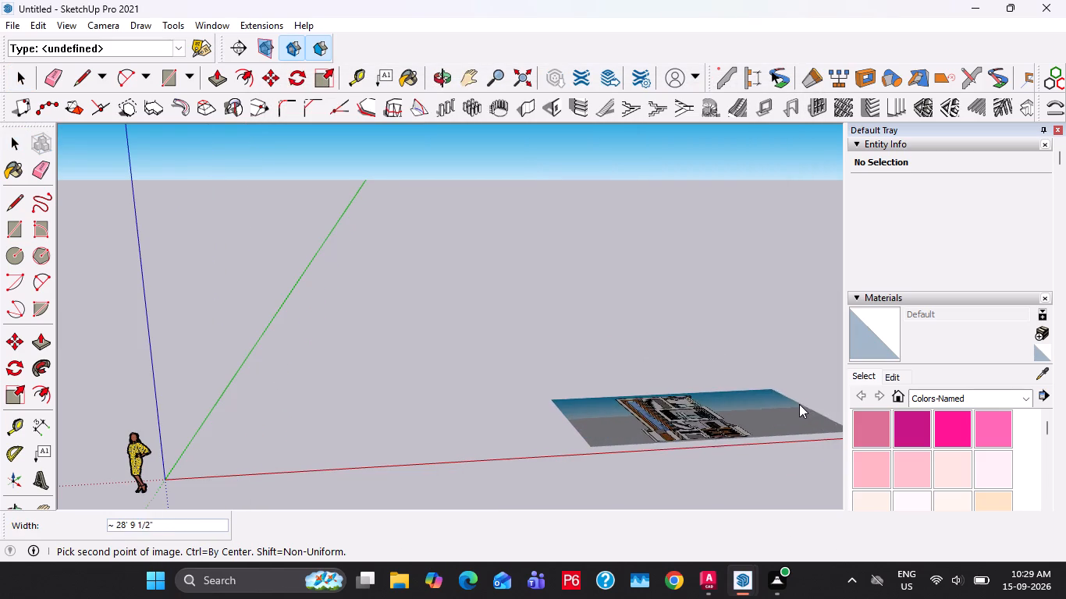
{"action": "left_click", "coordinate": [789, 413]}
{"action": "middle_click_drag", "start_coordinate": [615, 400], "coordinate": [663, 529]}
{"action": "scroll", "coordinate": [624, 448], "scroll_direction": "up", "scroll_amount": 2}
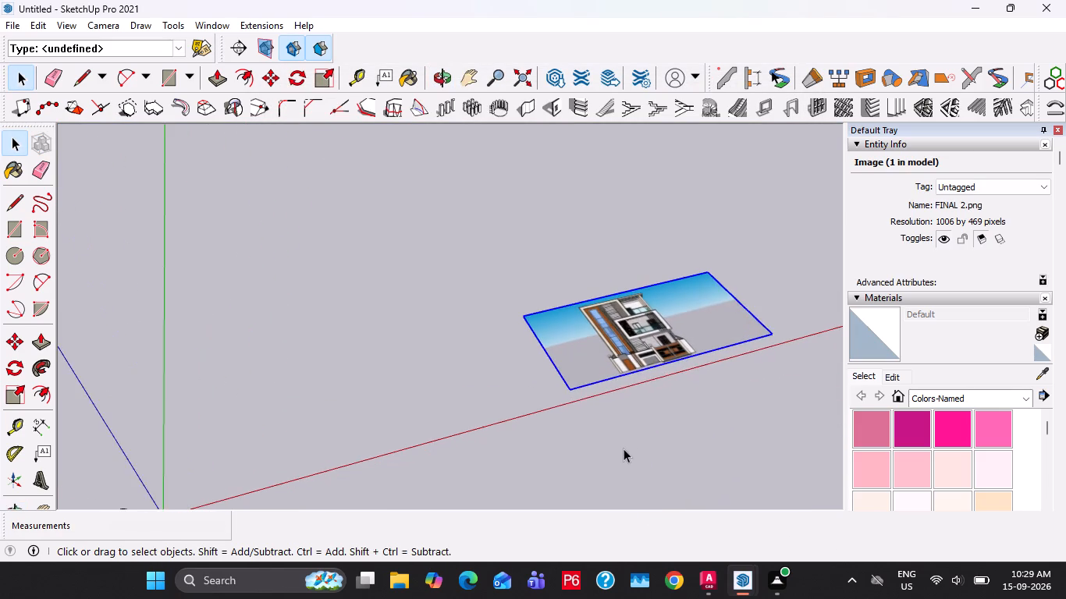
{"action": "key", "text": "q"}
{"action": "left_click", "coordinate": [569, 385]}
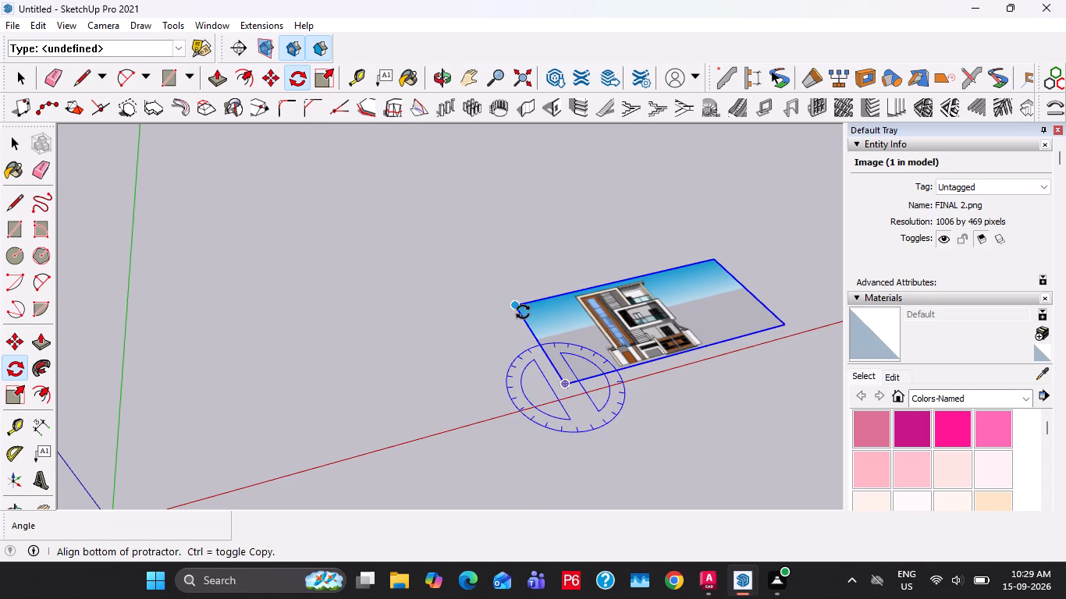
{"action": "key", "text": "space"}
Rotate the imported image 90 degrees about the red direction from its lower corner so it stands upright.
{"action": "key", "text": "q"}
{"action": "key", "text": "Left"}
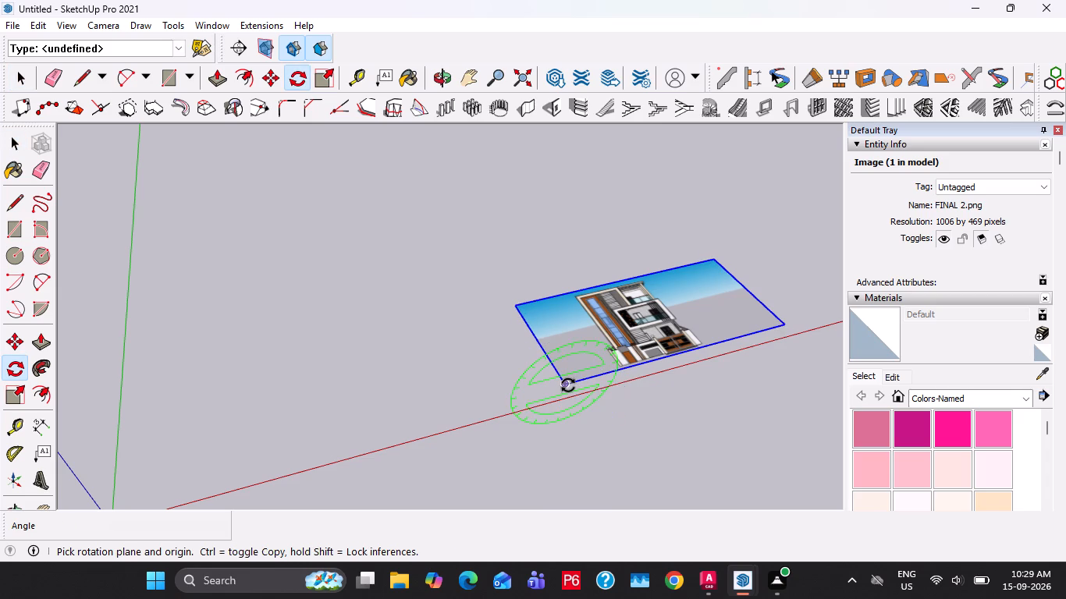
{"action": "key", "text": "Down"}
{"action": "key", "text": "Right"}
{"action": "left_click", "coordinate": [568, 385]}
{"action": "left_click", "coordinate": [517, 312]}
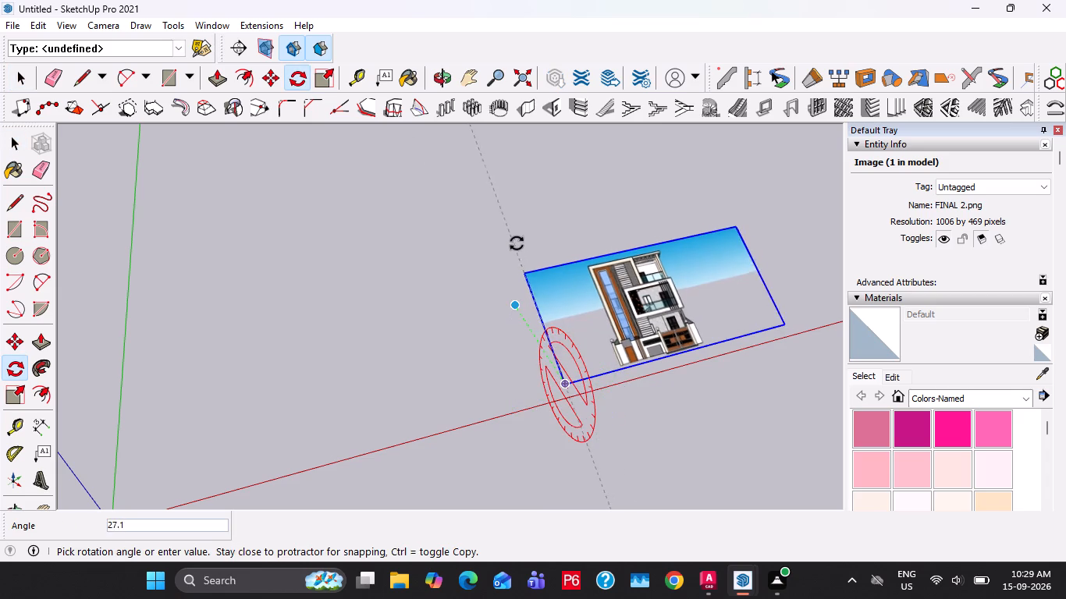
{"action": "type", "text": "90"}
{"action": "key", "text": "Return"}
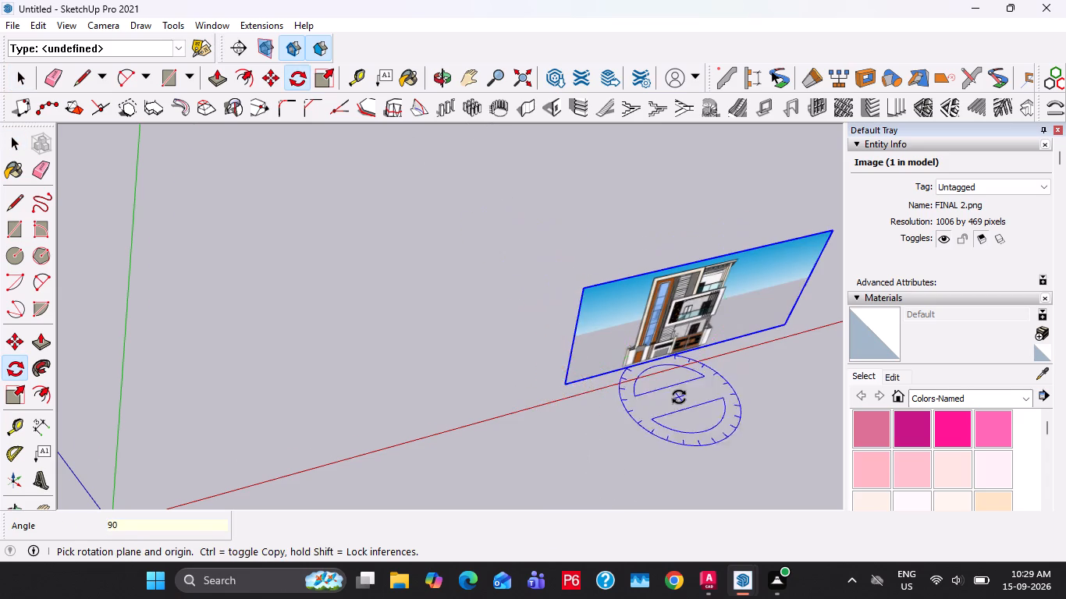
{"action": "middle_click_drag", "start_coordinate": [668, 389], "coordinate": [625, 248]}
{"action": "key", "text": "space"}
Place a guide parallel to the green axis, about 6' 9" away from it along the red axis.
{"action": "scroll", "coordinate": [410, 391], "scroll_direction": "up", "scroll_amount": 1}
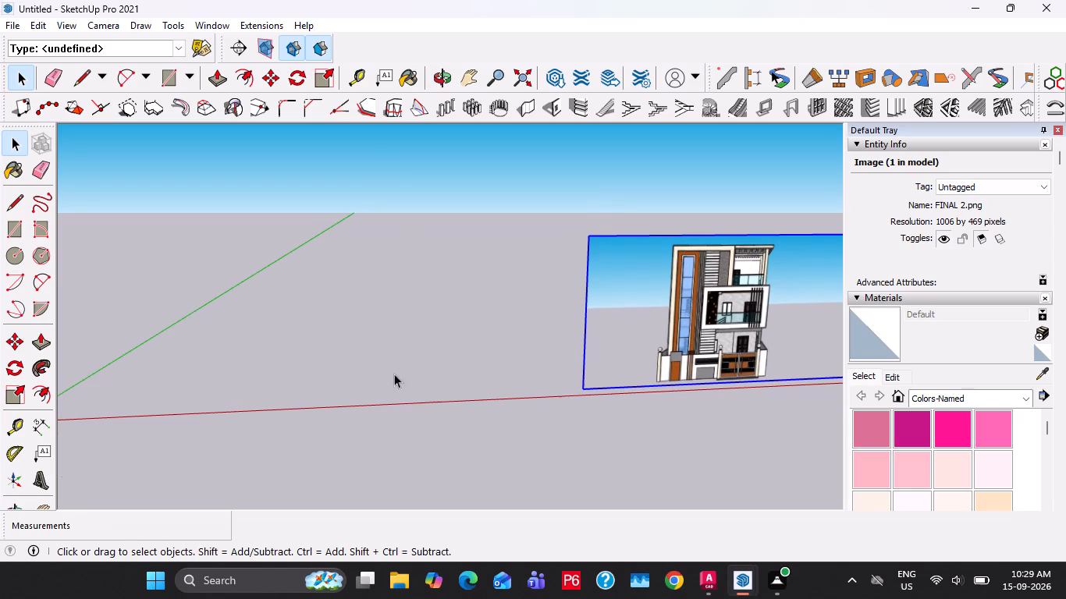
{"action": "key", "text": "t"}
{"action": "left_click", "coordinate": [162, 330]}
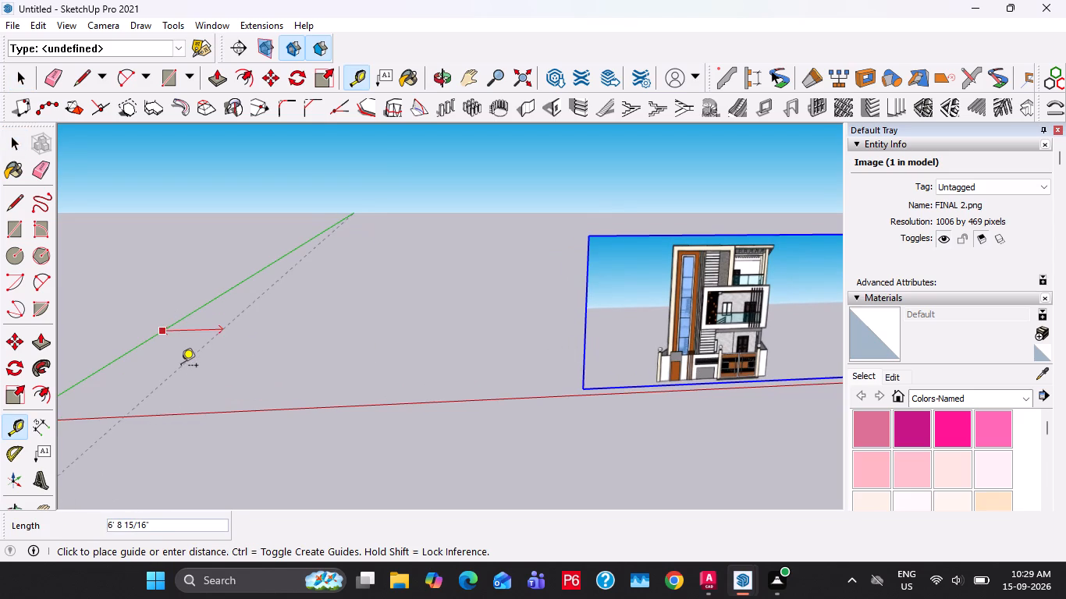
{"action": "left_click", "coordinate": [181, 367]}
{"action": "key", "text": "space"}
Add a guide parallel to the red axis, offset 4.5" from it.
{"action": "middle_click_drag", "start_coordinate": [549, 408], "coordinate": [514, 419]}
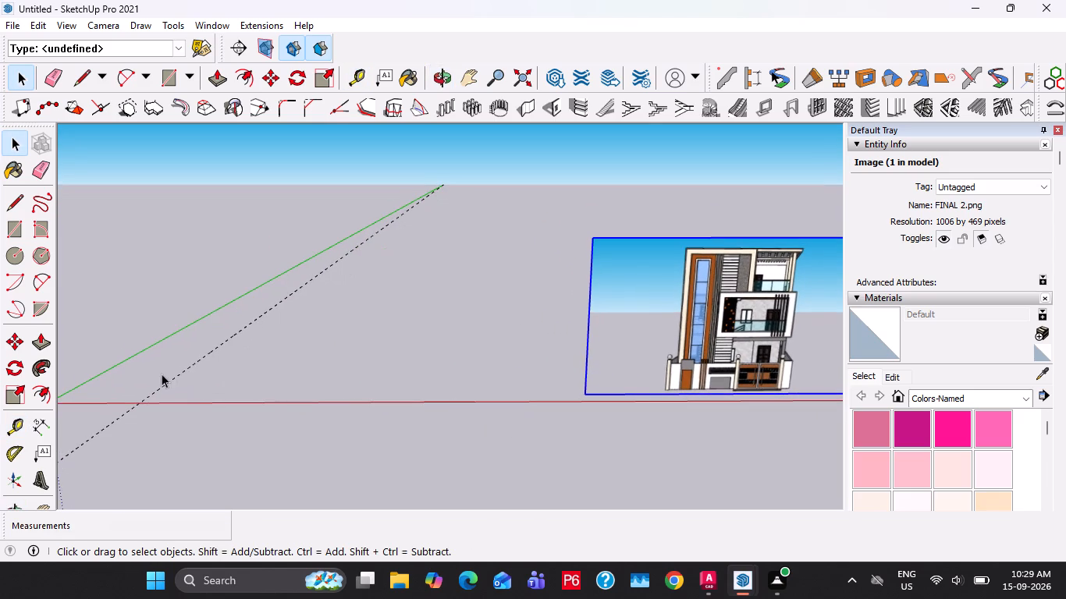
{"action": "key", "text": "t"}
{"action": "left_click", "coordinate": [227, 401]}
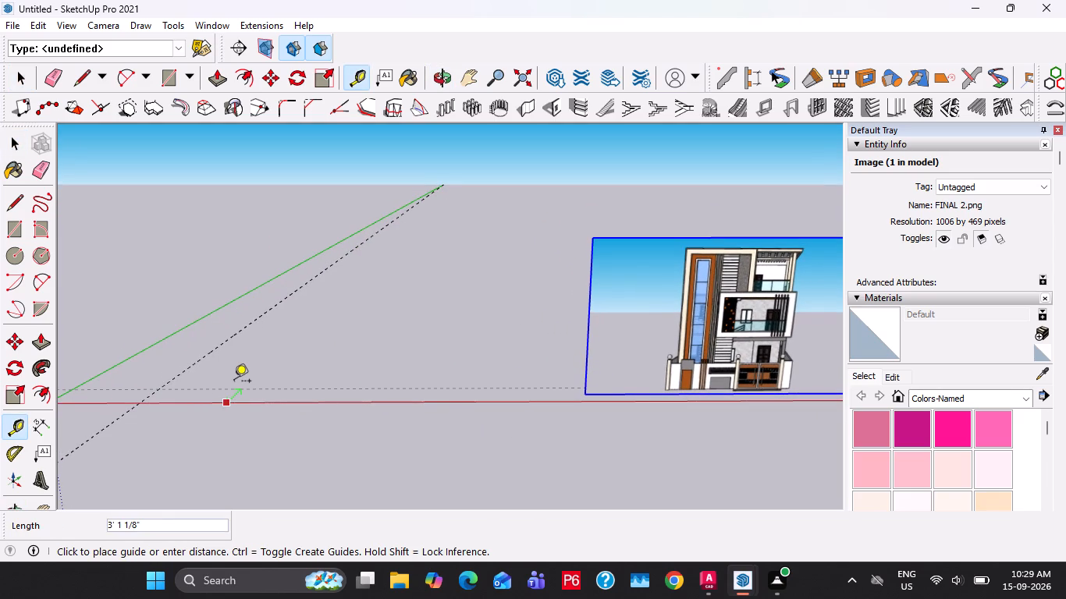
{"action": "type", "text": "4.5\""}
{"action": "key", "text": "Return"}
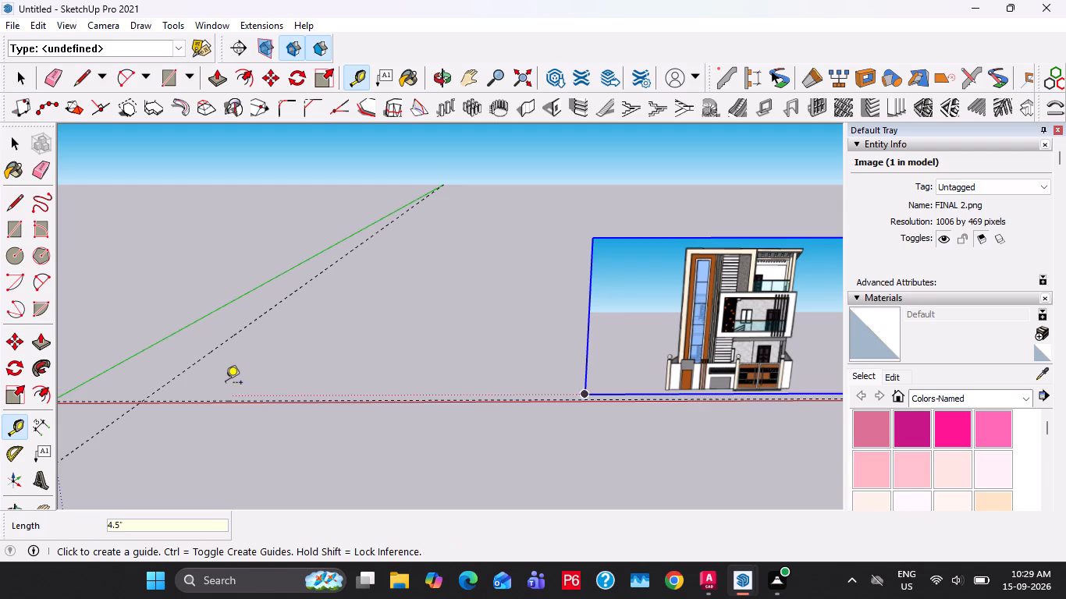
{"action": "scroll", "coordinate": [144, 402], "scroll_direction": "up", "scroll_amount": 4}
{"action": "scroll", "coordinate": [220, 377], "scroll_direction": "down", "scroll_amount": 5}
{"action": "key", "text": "space"}
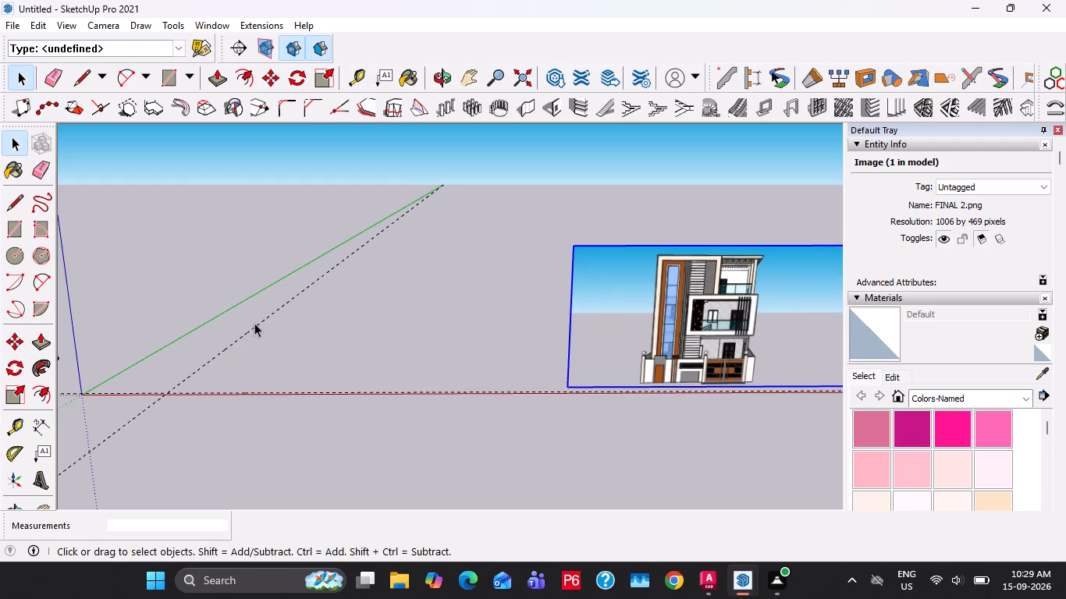
Add a second green-direction guide 30' from the first one, toward the image.
{"action": "key", "text": "t"}
{"action": "left_click", "coordinate": [241, 335]}
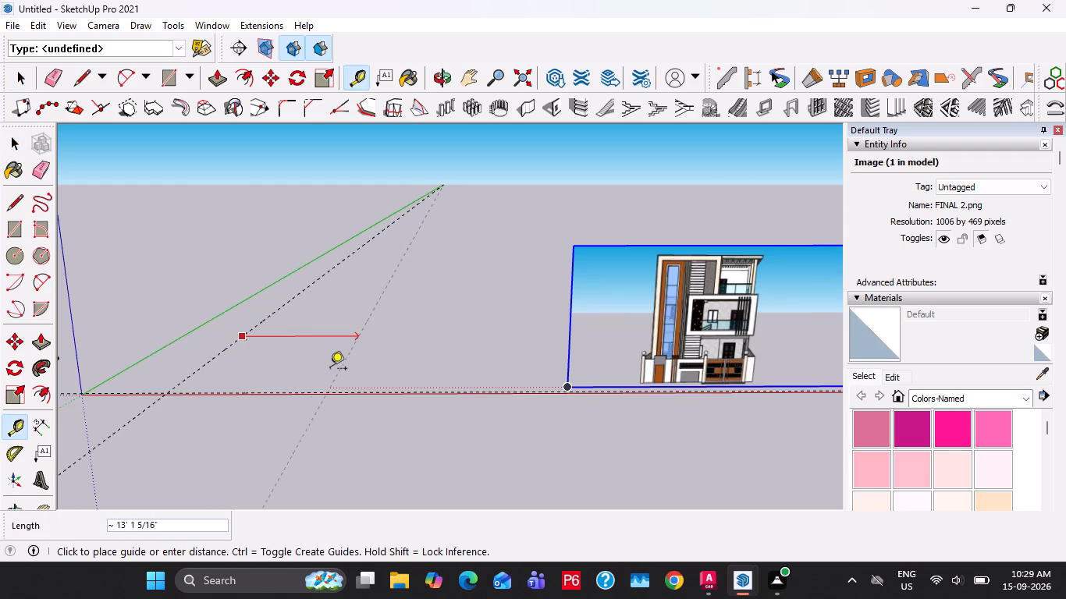
{"action": "type", "text": "30'"}
{"action": "key", "text": "Return"}
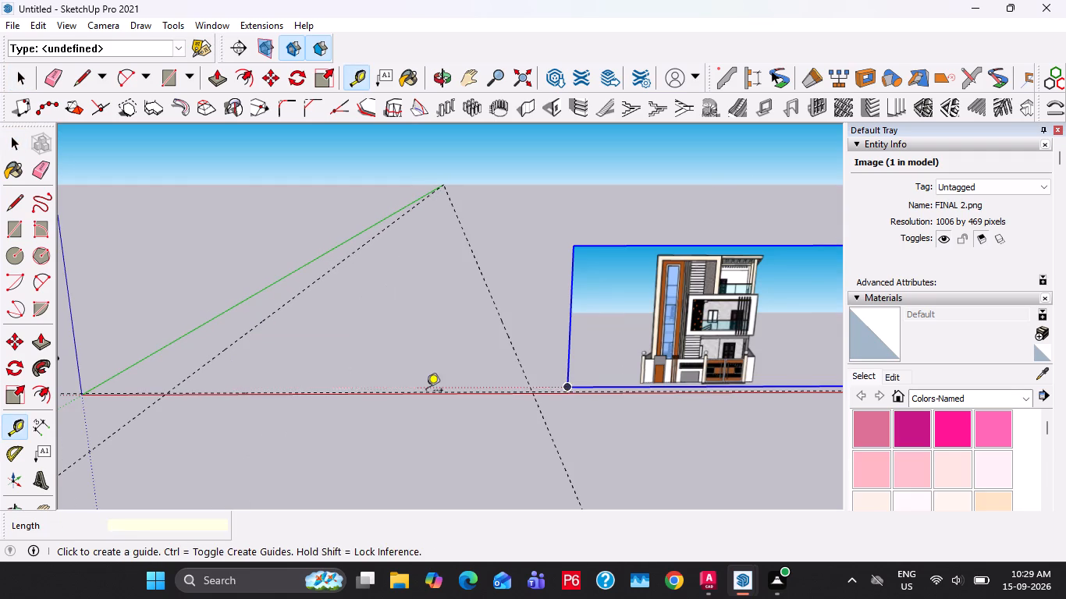
Add another red-direction guide offset 4.5" from the existing 4.5" guide.
{"action": "middle_click_drag", "start_coordinate": [428, 395], "coordinate": [449, 470]}
{"action": "scroll", "coordinate": [319, 386], "scroll_direction": "up", "scroll_amount": 2}
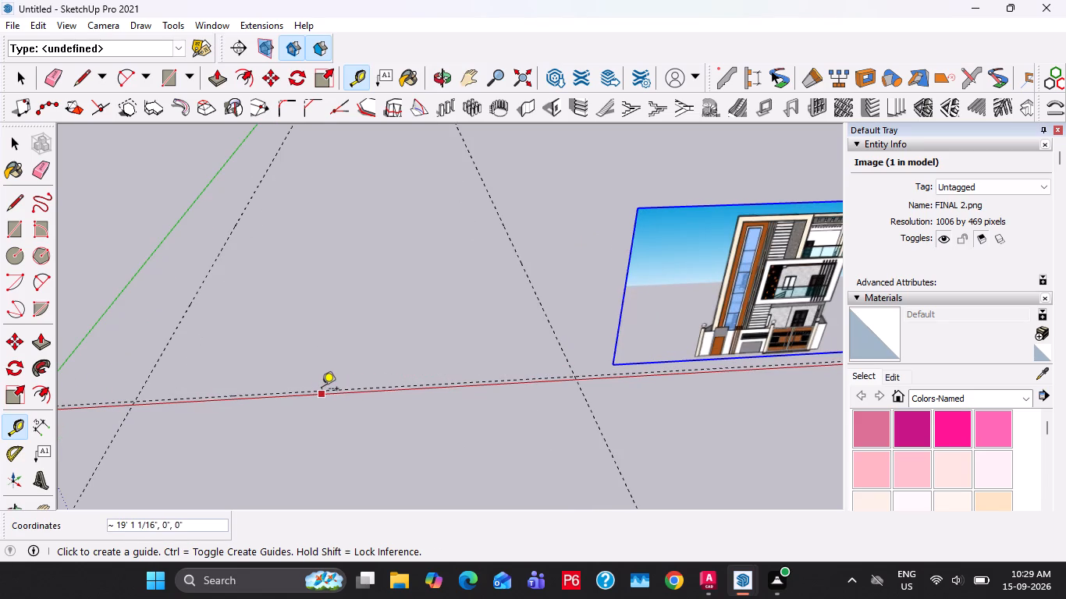
{"action": "scroll", "coordinate": [311, 389], "scroll_direction": "up", "scroll_amount": 3}
{"action": "left_click", "coordinate": [336, 388]}
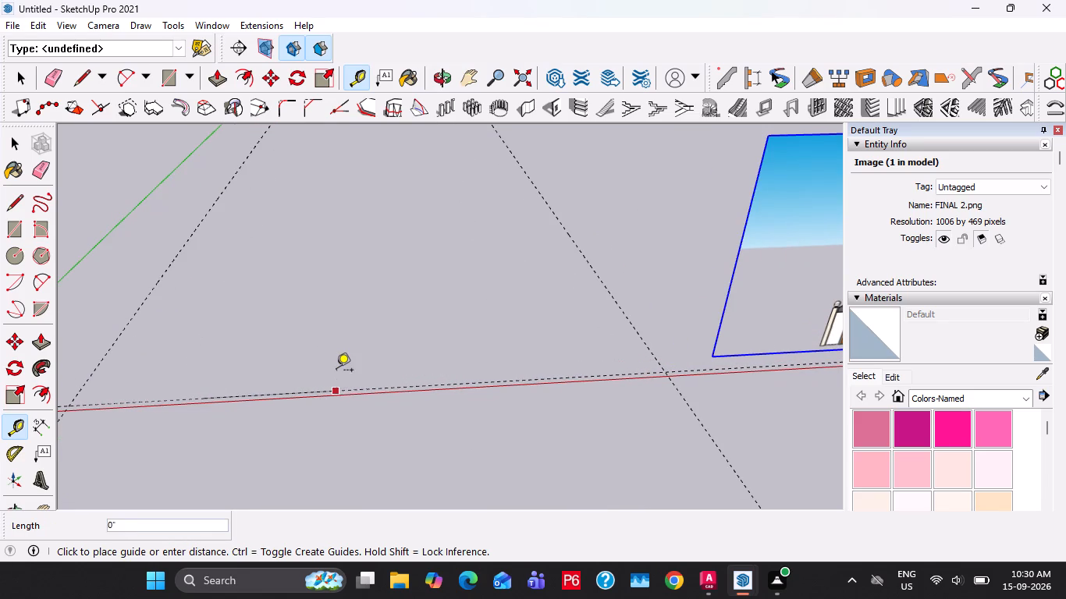
{"action": "type", "text": "4.5\""}
{"action": "key", "text": "Return"}
{"action": "key", "text": "space"}
Move the green-direction guide nearest the image 5' back toward the first green-direction guide.
{"action": "scroll", "coordinate": [294, 347], "scroll_direction": "down", "scroll_amount": 7}
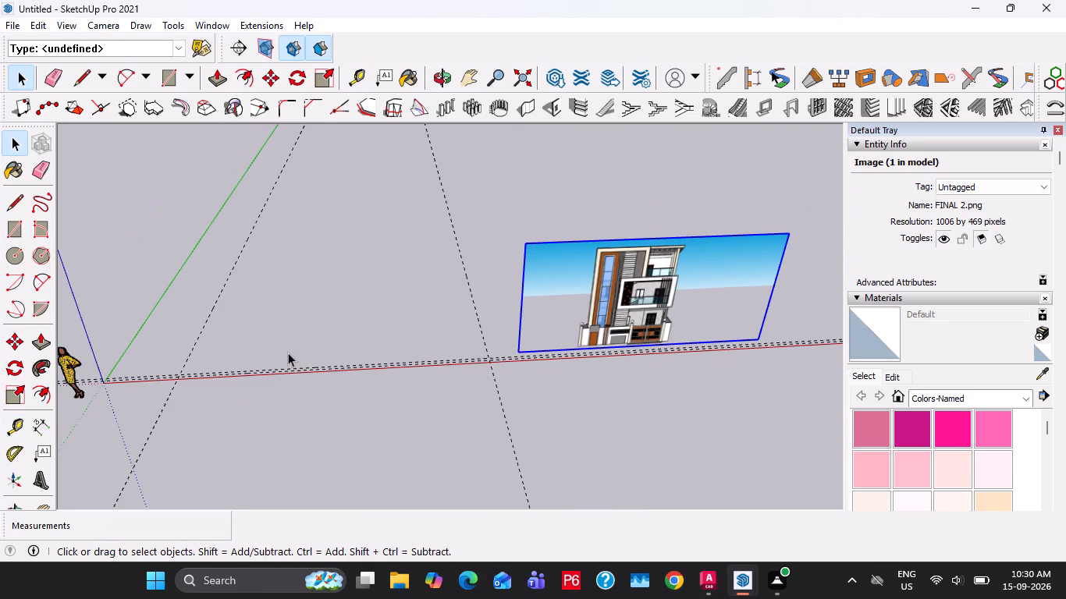
{"action": "scroll", "coordinate": [425, 383], "scroll_direction": "up", "scroll_amount": 1}
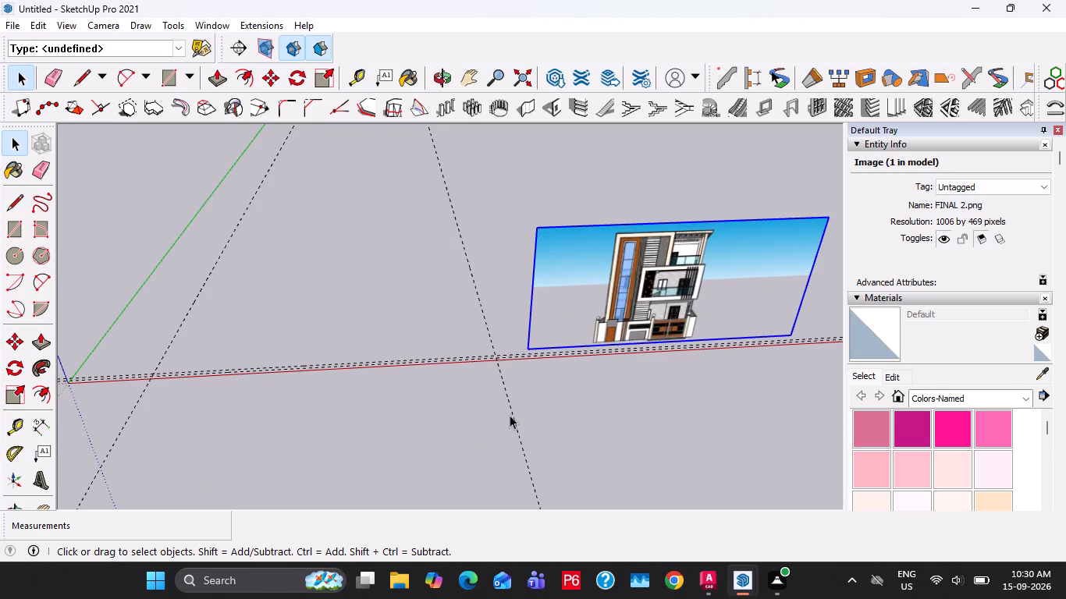
{"action": "left_click", "coordinate": [514, 402]}
{"action": "double_click", "coordinate": [506, 406]}
{"action": "key", "text": "m"}
{"action": "left_click", "coordinate": [570, 397]}
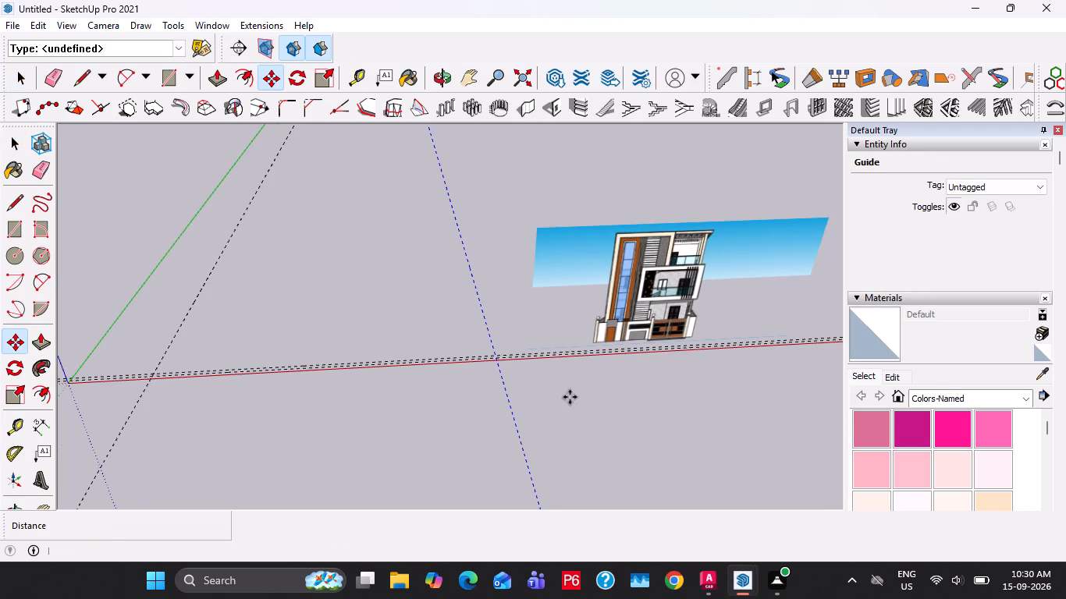
{"action": "type", "text": "5'"}
{"action": "key", "text": "Return"}
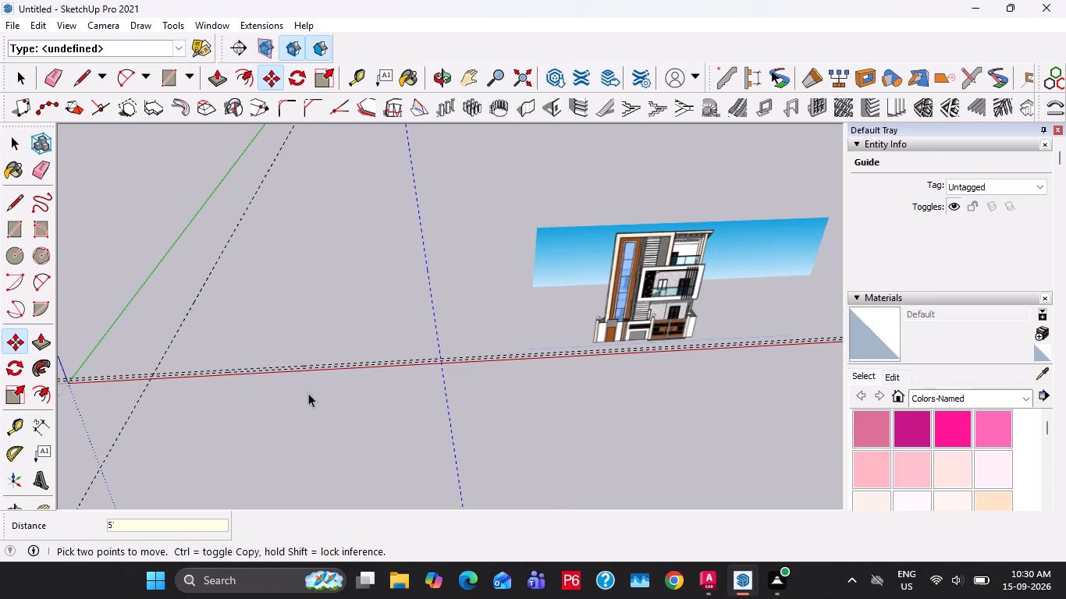
Draw a 4.5" deep rectangle for the wall base between the guide intersections, spanning the two green-direction guides.
{"action": "key", "text": "space"}
{"action": "scroll", "coordinate": [205, 373], "scroll_direction": "up", "scroll_amount": 2}
{"action": "key", "text": "t"}
{"action": "key", "text": "r"}
{"action": "left_click", "coordinate": [146, 371]}
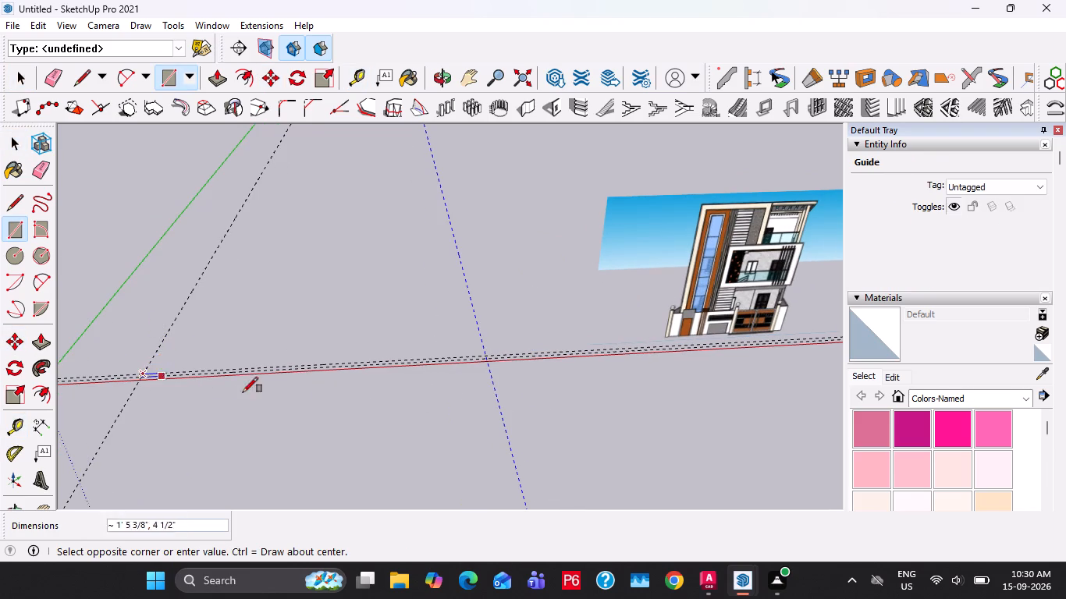
{"action": "scroll", "coordinate": [514, 372], "scroll_direction": "up", "scroll_amount": 2}
{"action": "left_click", "coordinate": [481, 356]}
{"action": "key", "text": "space"}
Push/Pull the narrow rectangle up 7' to form the wall.
{"action": "key", "text": "p"}
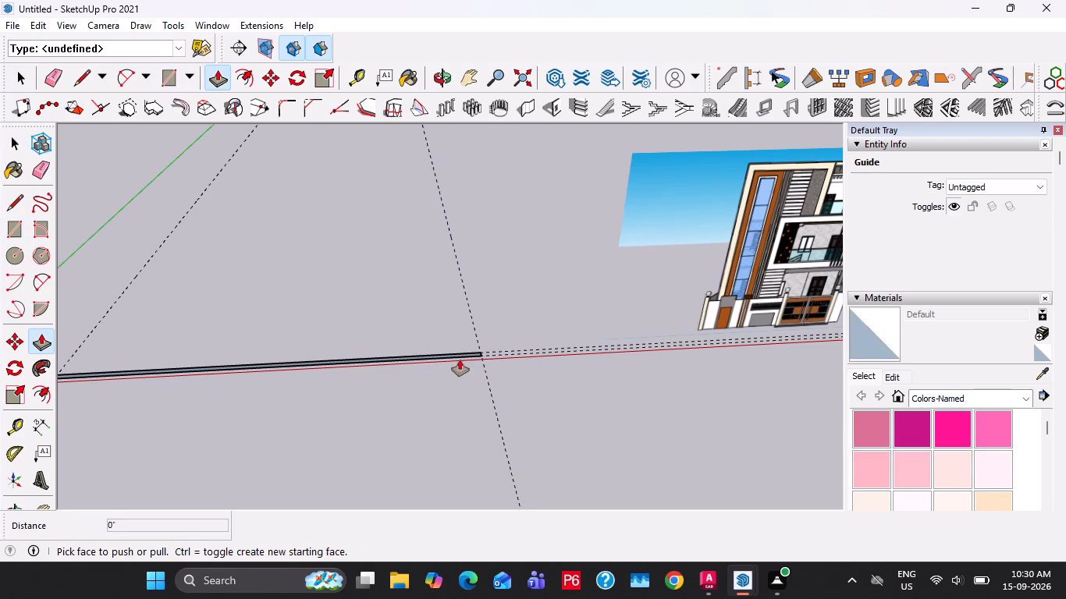
{"action": "left_click", "coordinate": [460, 360]}
{"action": "left_click", "coordinate": [457, 353]}
{"action": "scroll", "coordinate": [466, 351], "scroll_direction": "up", "scroll_amount": 5}
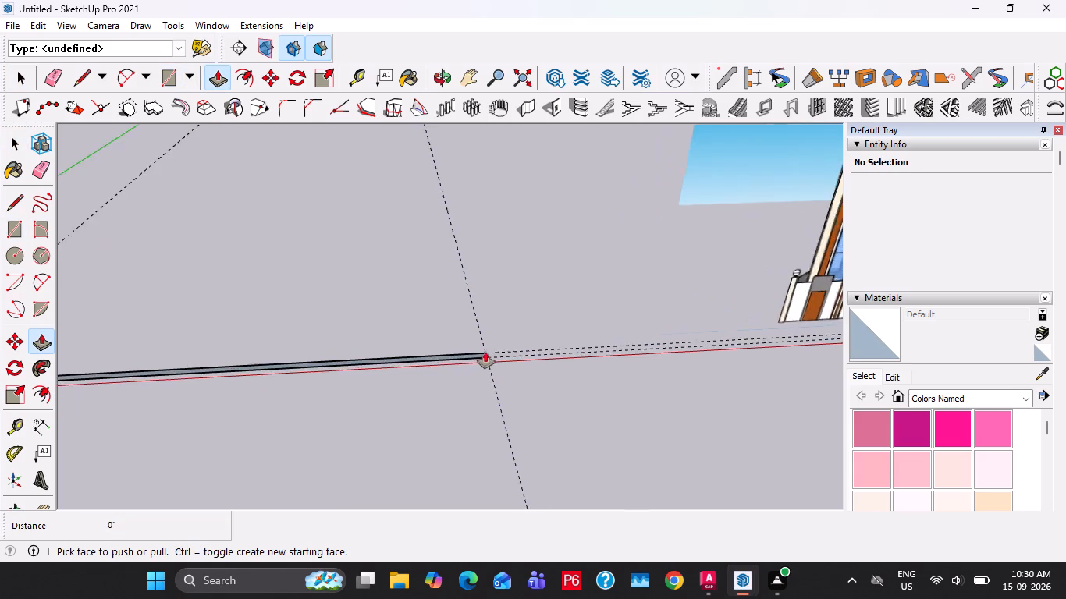
{"action": "scroll", "coordinate": [485, 352], "scroll_direction": "up", "scroll_amount": 4}
{"action": "left_click", "coordinate": [475, 359]}
{"action": "type", "text": "7'"}
{"action": "key", "text": "Return"}
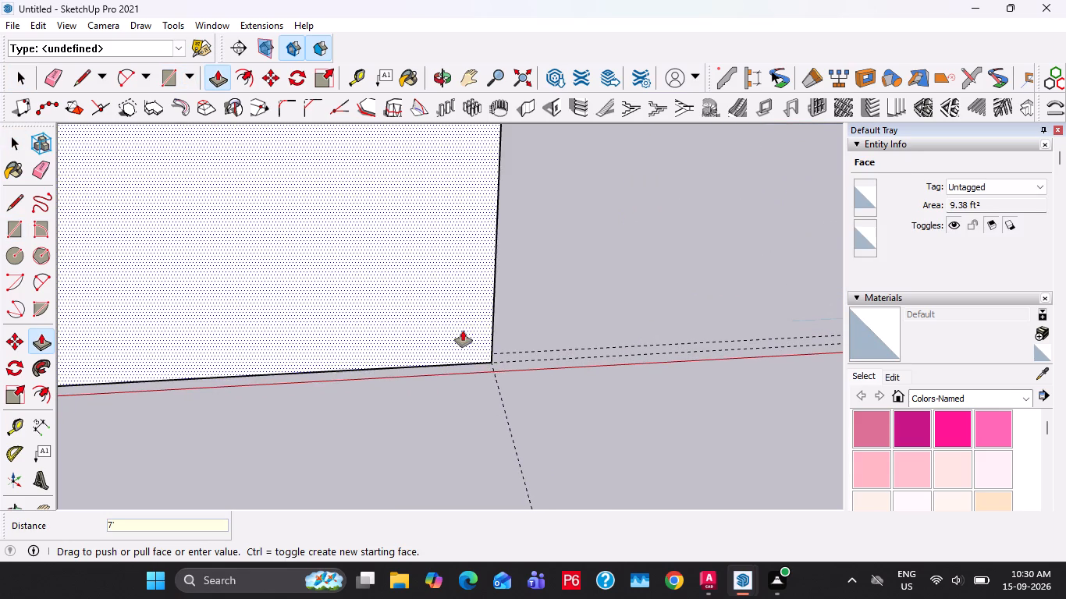
{"action": "scroll", "coordinate": [460, 341], "scroll_direction": "down", "scroll_amount": 16}
{"action": "key", "text": "space"}
Select the whole wall with all its faces and edges and make it a group.
{"action": "scroll", "coordinate": [449, 360], "scroll_direction": "up", "scroll_amount": 5}
{"action": "middle_click_drag", "start_coordinate": [579, 352], "coordinate": [577, 281]}
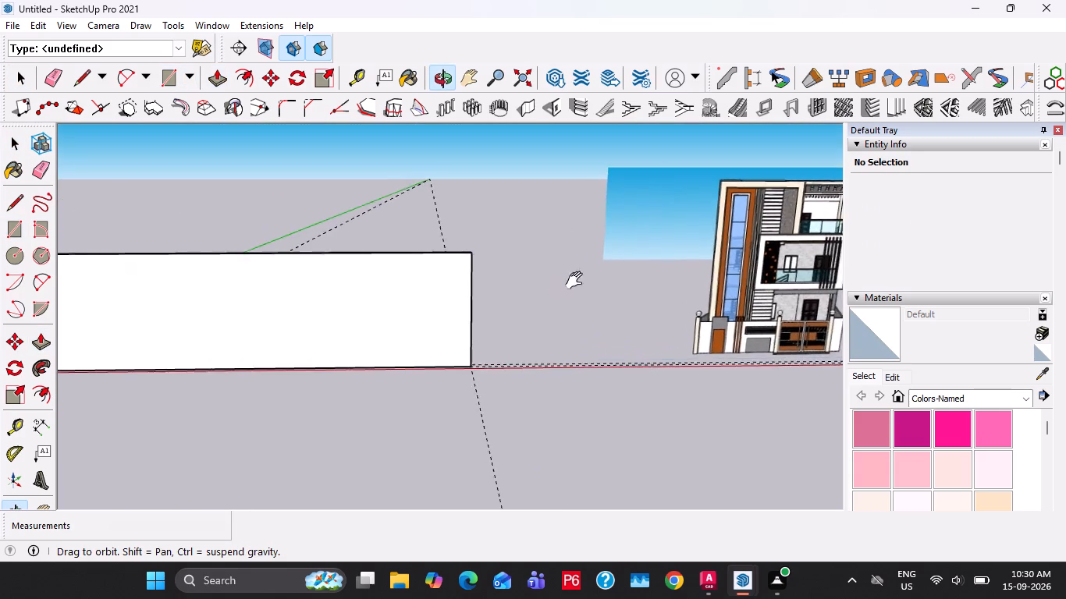
{"action": "middle_click_drag", "start_coordinate": [577, 281], "coordinate": [668, 309]}
{"action": "scroll", "coordinate": [240, 321], "scroll_direction": "up", "scroll_amount": 2}
{"action": "triple_click", "coordinate": [208, 338]}
{"action": "right_click", "coordinate": [208, 338]}
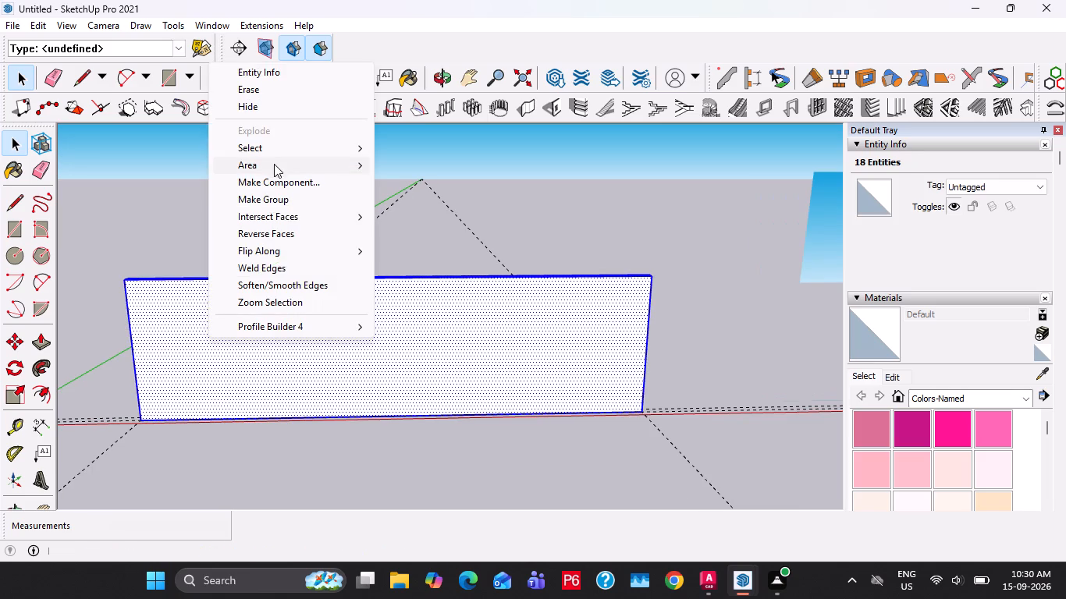
{"action": "left_click", "coordinate": [272, 196]}
Place a vertical guide 4.5" in from the wall's end edge farthest from the elevation image.
{"action": "scroll", "coordinate": [222, 252], "scroll_direction": "down", "scroll_amount": 9}
{"action": "scroll", "coordinate": [503, 323], "scroll_direction": "up", "scroll_amount": 8}
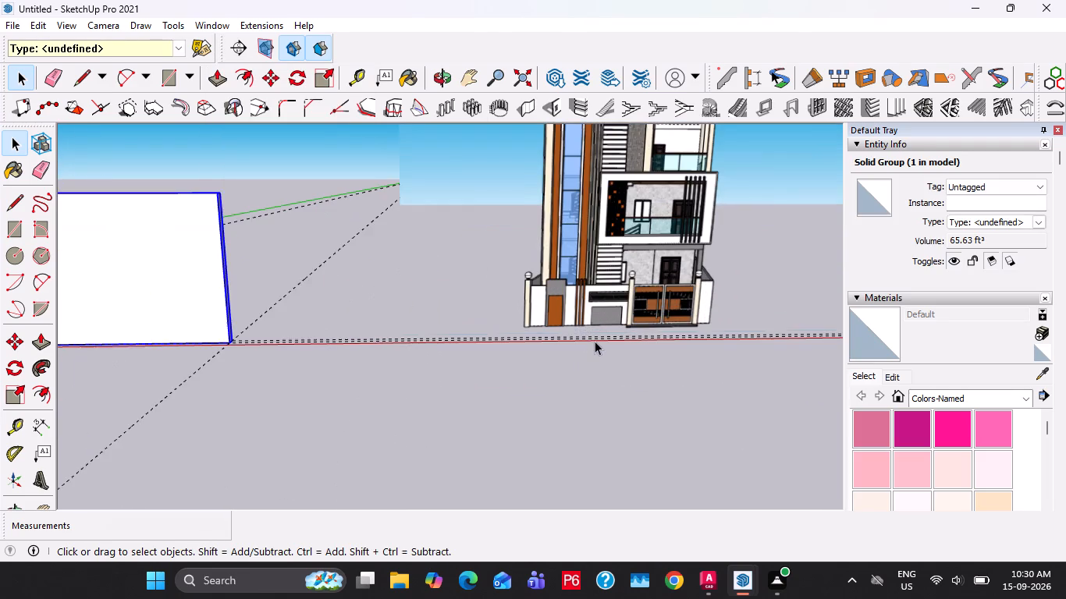
{"action": "scroll", "coordinate": [595, 341], "scroll_direction": "up", "scroll_amount": 2}
{"action": "scroll", "coordinate": [595, 341], "scroll_direction": "down", "scroll_amount": 6}
{"action": "middle_click_drag", "start_coordinate": [419, 322], "coordinate": [629, 332], "text": "shift"}
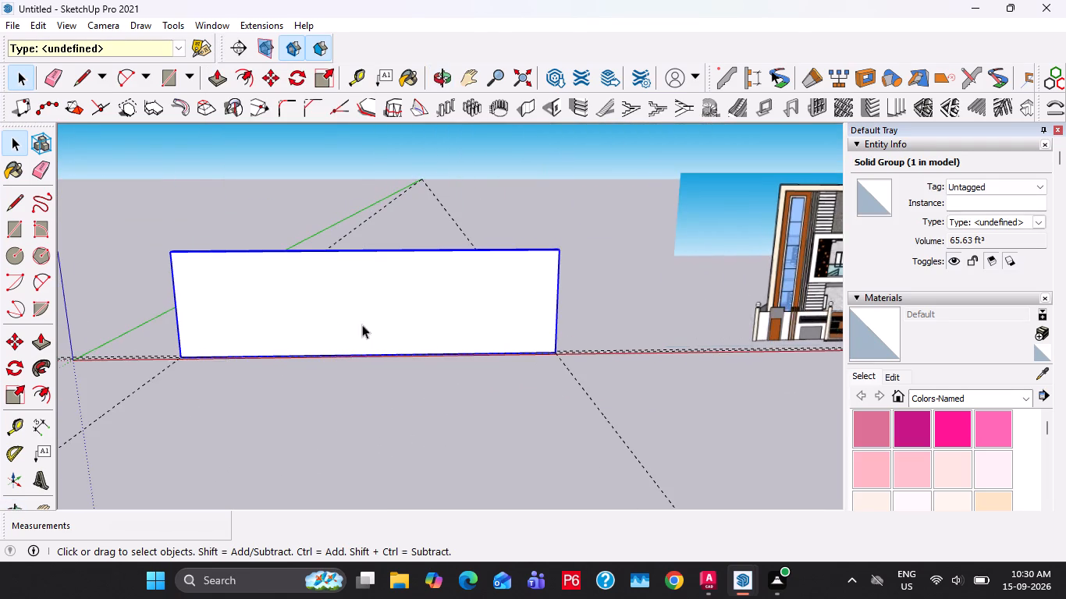
{"action": "scroll", "coordinate": [233, 307], "scroll_direction": "up", "scroll_amount": 7}
{"action": "key", "text": "t"}
{"action": "left_click", "coordinate": [161, 261]}
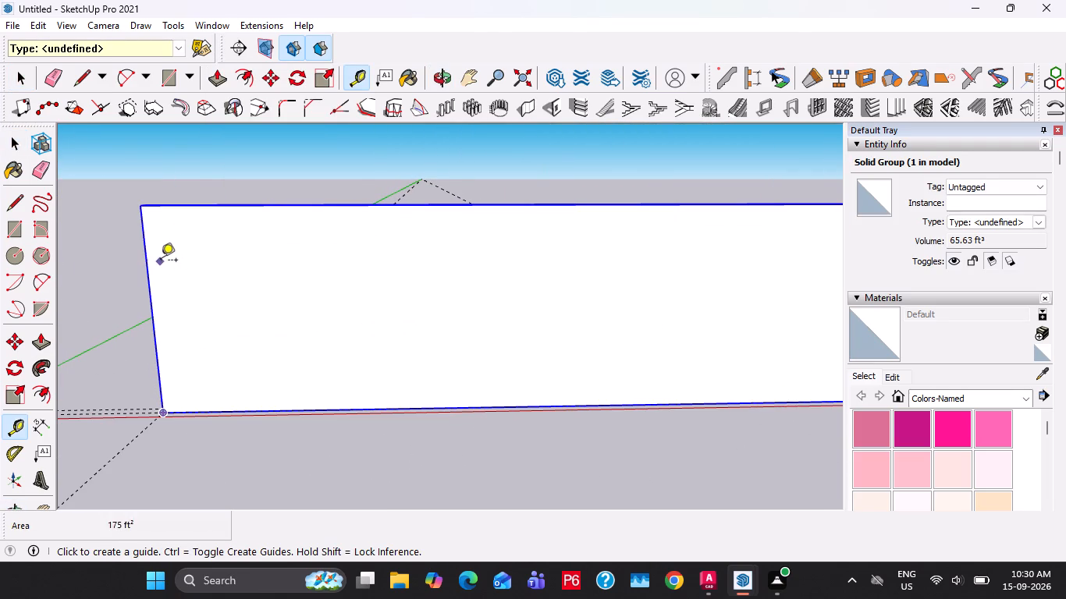
{"action": "key", "text": "space"}
{"action": "key", "text": "t"}
{"action": "left_click", "coordinate": [141, 255]}
{"action": "key", "text": "4"}
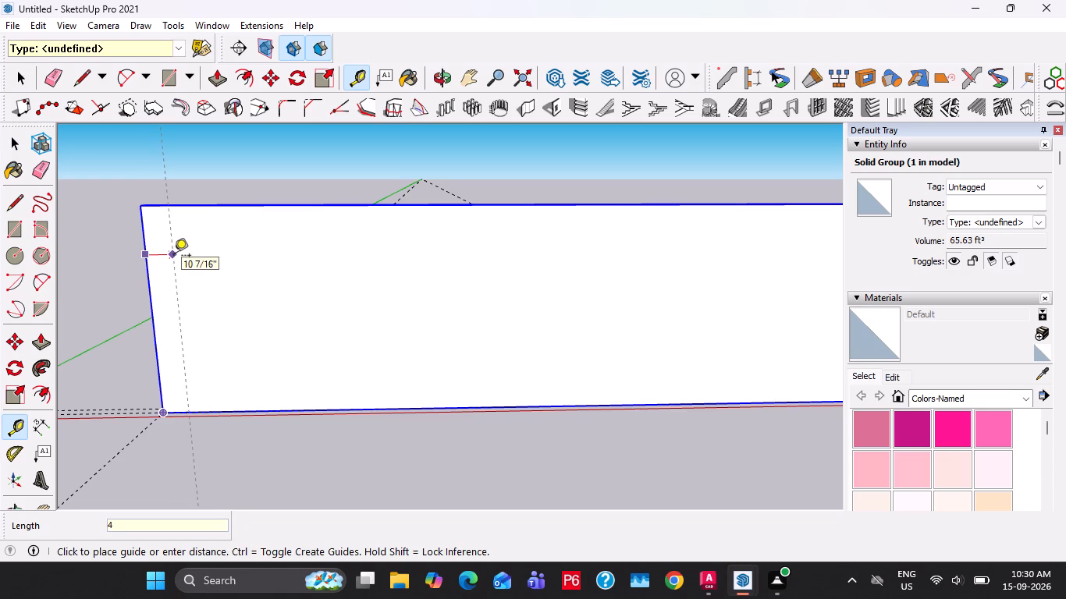
{"action": "type", "text": ".5\""}
{"action": "key", "text": "Return"}
{"action": "key", "text": "space"}
Move the new vertical guide another 4.5" along the wall and open the wall group for editing.
{"action": "scroll", "coordinate": [173, 311], "scroll_direction": "up", "scroll_amount": 2}
{"action": "middle_click_drag", "start_coordinate": [183, 314], "coordinate": [238, 321]}
{"action": "left_click", "coordinate": [158, 470]}
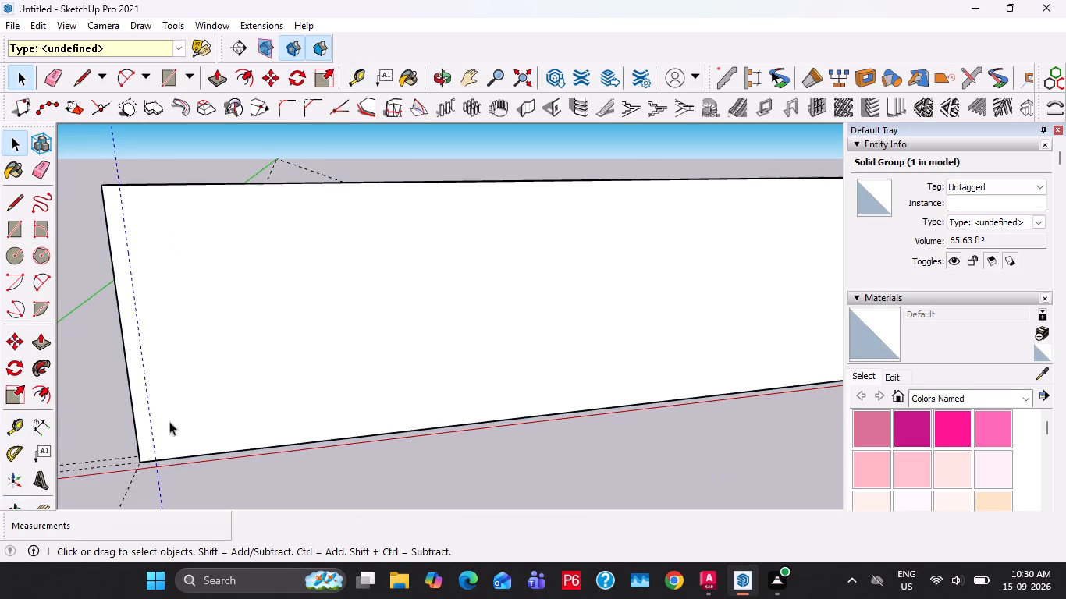
{"action": "key", "text": "m"}
{"action": "left_click", "coordinate": [194, 353]}
{"action": "type", "text": "5="}
{"action": "key", "text": "BackSpace"}
{"action": "key", "text": "BackSpace"}
{"action": "key", "text": "BackSpace"}
{"action": "type", "text": "4.5\""}
{"action": "key", "text": "Return"}
{"action": "key", "text": "space"}
{"action": "double_click", "coordinate": [204, 346]}
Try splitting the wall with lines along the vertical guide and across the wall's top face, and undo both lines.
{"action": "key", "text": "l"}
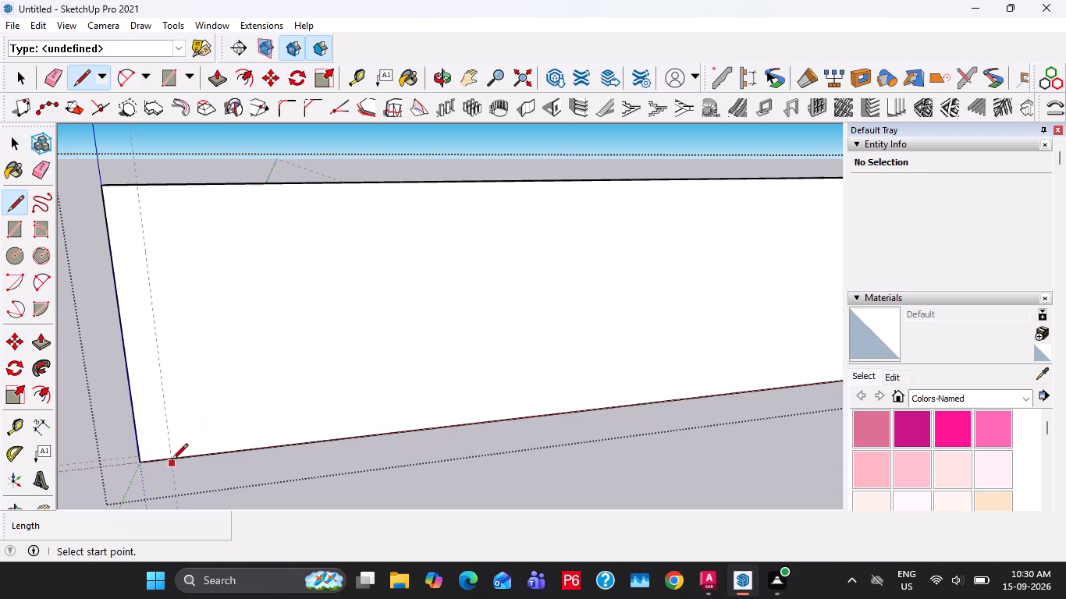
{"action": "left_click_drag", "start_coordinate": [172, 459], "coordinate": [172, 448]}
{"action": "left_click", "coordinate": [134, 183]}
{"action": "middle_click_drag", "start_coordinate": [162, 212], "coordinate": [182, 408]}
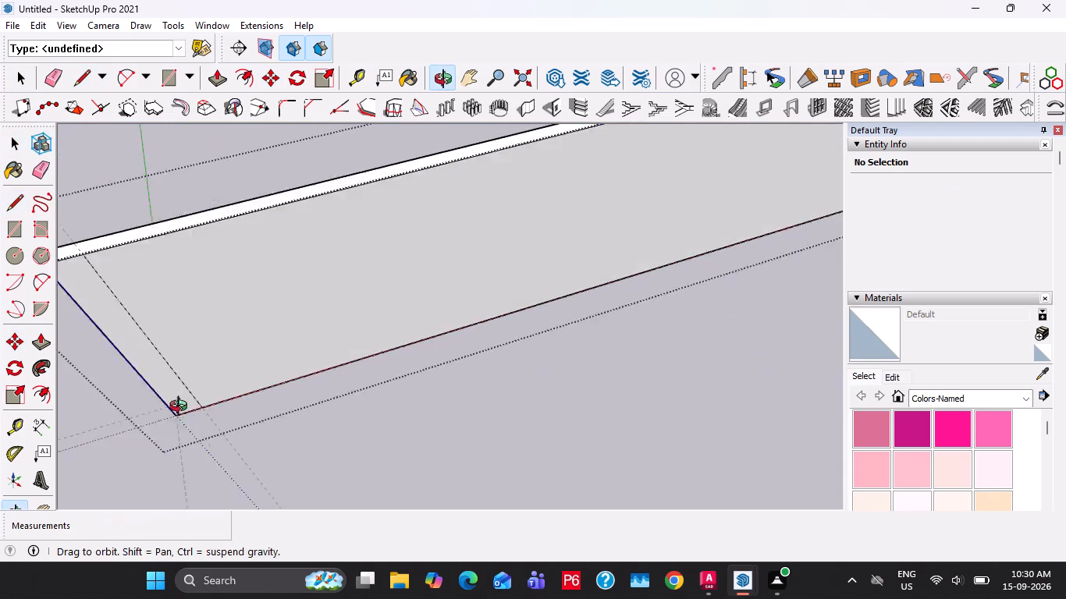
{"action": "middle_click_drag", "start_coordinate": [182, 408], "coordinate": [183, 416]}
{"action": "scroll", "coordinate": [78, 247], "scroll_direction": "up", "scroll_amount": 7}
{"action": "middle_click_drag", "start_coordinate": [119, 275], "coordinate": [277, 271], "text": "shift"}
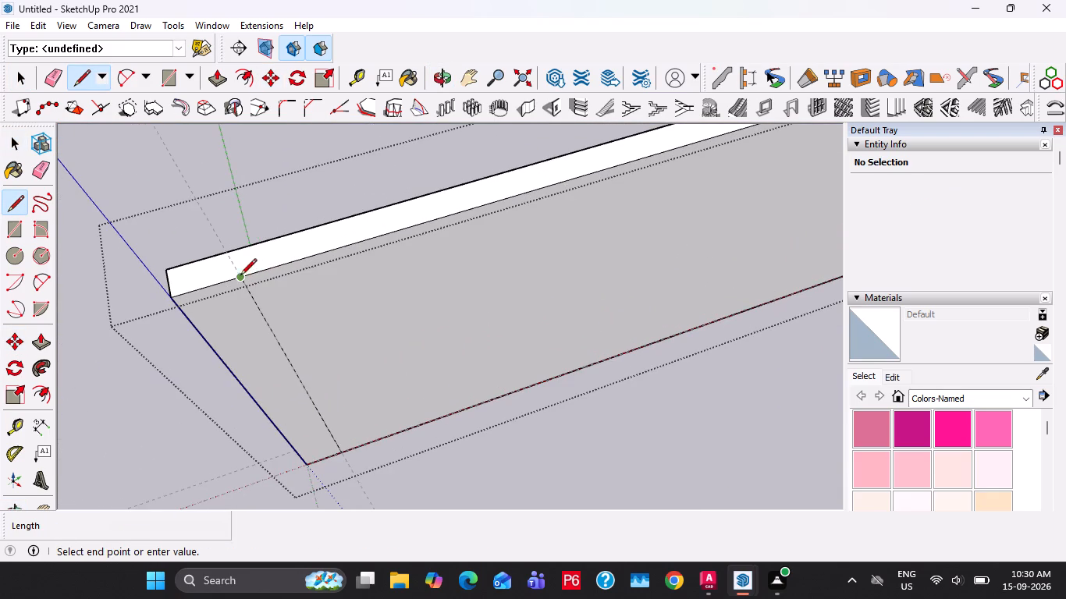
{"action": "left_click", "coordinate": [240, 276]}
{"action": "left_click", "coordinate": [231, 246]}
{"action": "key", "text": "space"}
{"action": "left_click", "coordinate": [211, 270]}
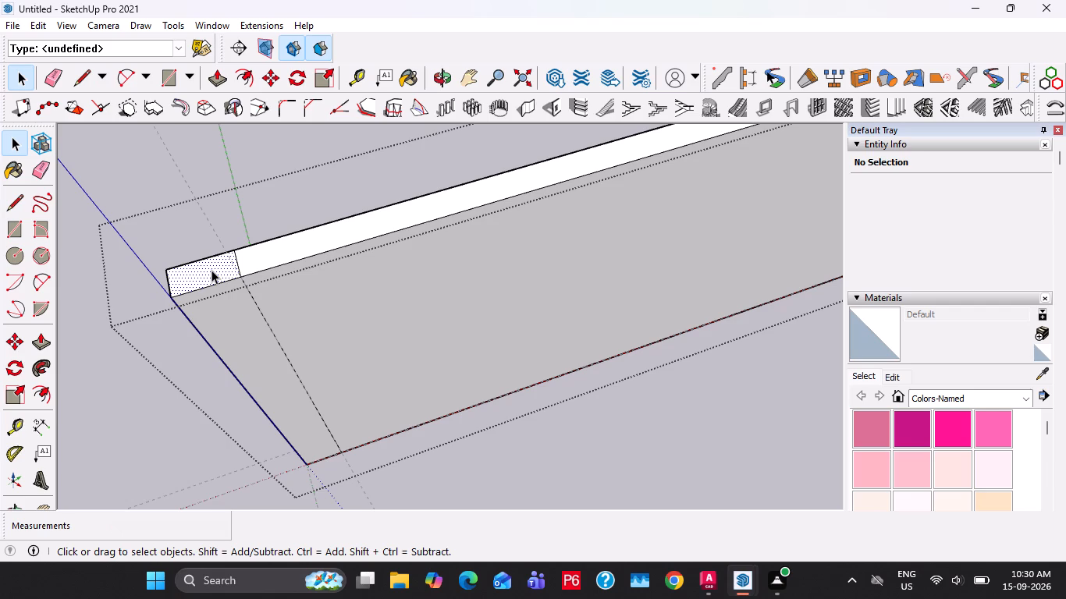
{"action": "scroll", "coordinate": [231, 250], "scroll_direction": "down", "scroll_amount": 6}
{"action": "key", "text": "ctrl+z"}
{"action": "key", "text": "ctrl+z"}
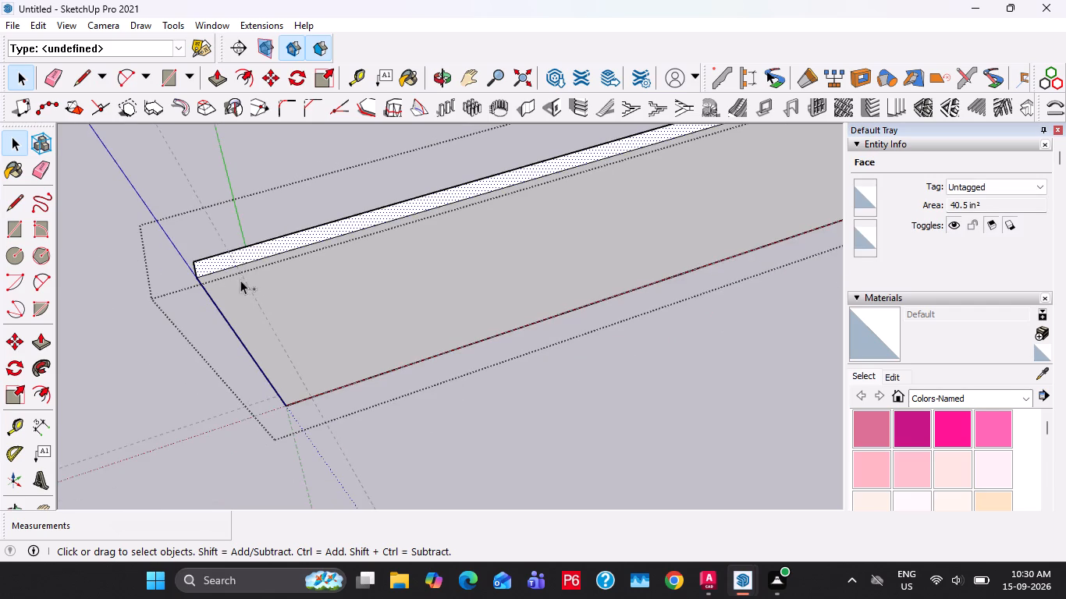
Copy the wall's vertical end edge 4.5" inward along its front face.
{"action": "left_click", "coordinate": [210, 296]}
{"action": "key", "text": "m"}
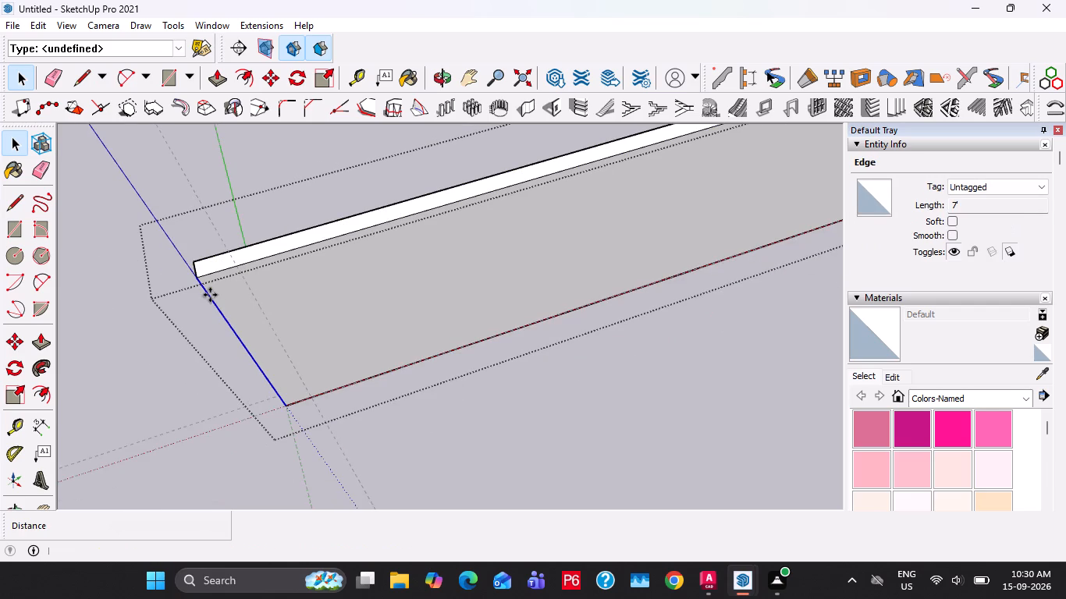
{"action": "left_click", "coordinate": [209, 303]}
{"action": "key", "text": "4"}
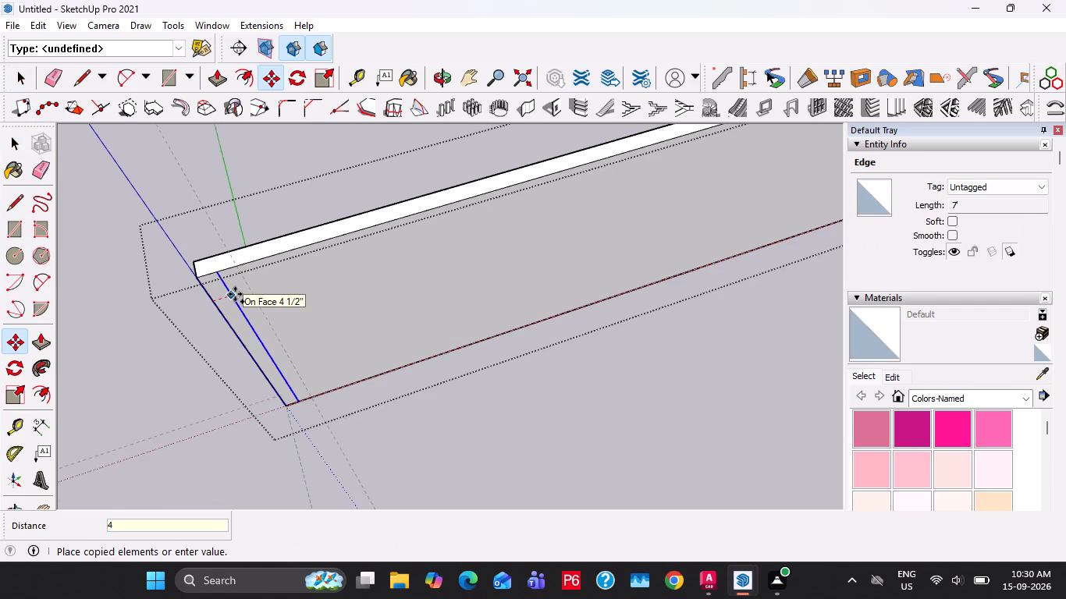
{"action": "type", "text": ".5\""}
{"action": "key", "text": "Return"}
{"action": "key", "text": "space"}
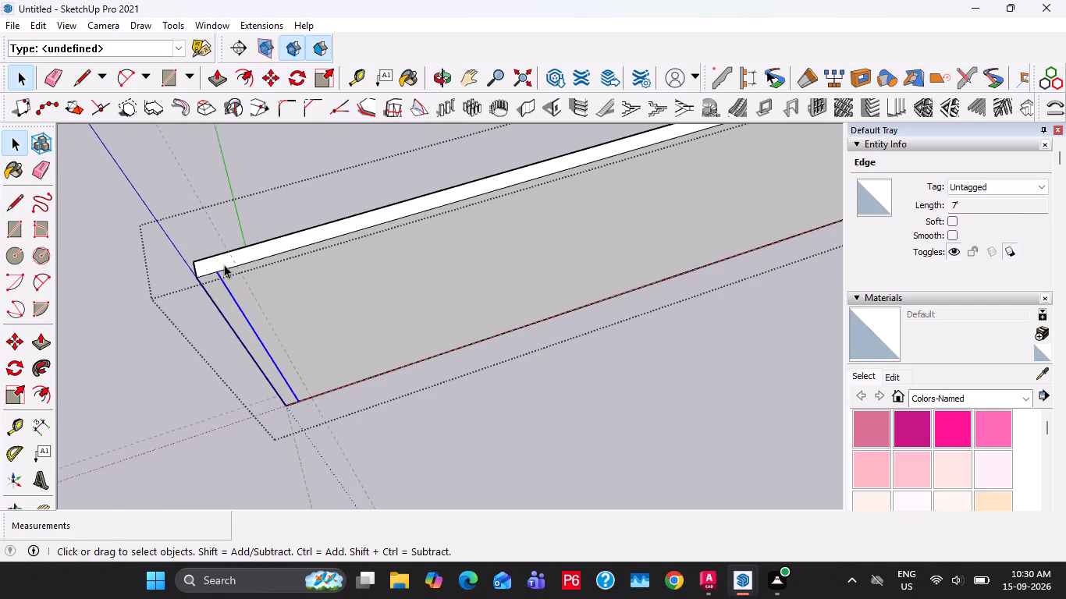
Draw a line across the wall's top face from the copied edge to outline a 4.5" square pillar top.
{"action": "scroll", "coordinate": [224, 264], "scroll_direction": "up", "scroll_amount": 3}
{"action": "key", "text": "l"}
{"action": "left_click", "coordinate": [217, 273]}
{"action": "left_click", "coordinate": [211, 247]}
{"action": "key", "text": "space"}
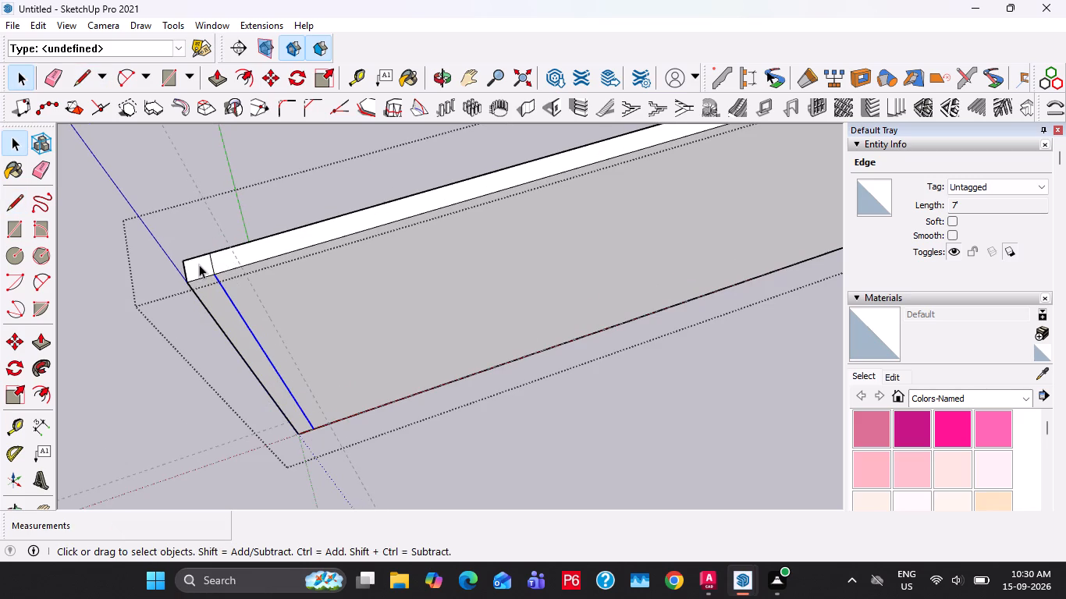
Push/Pull the small square at the wall's end up 6" to raise the pillar.
{"action": "left_click", "coordinate": [199, 264]}
{"action": "key", "text": "p"}
{"action": "left_click", "coordinate": [199, 264]}
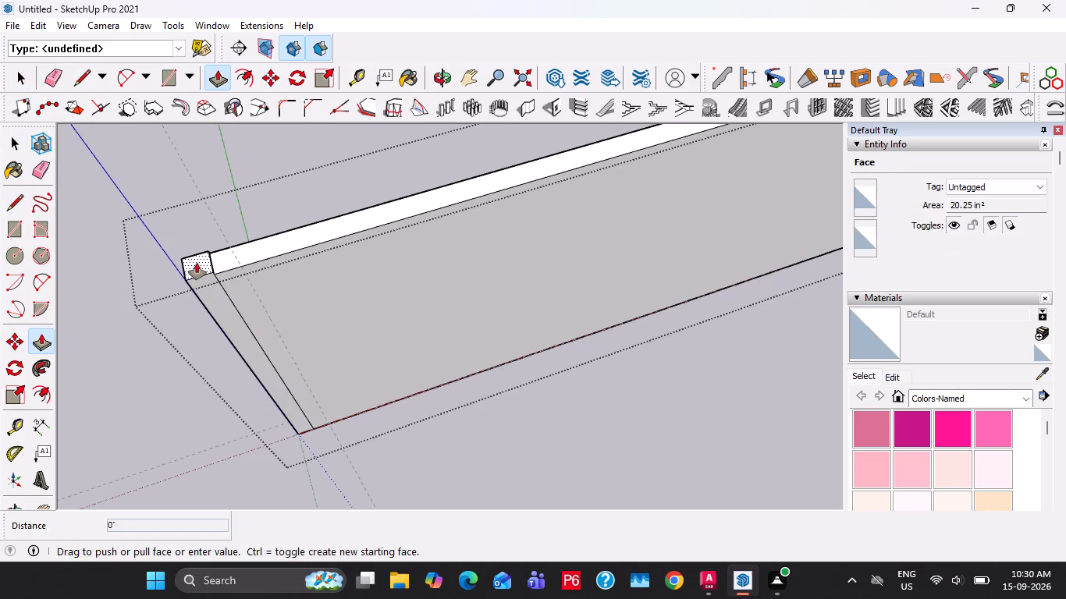
{"action": "type", "text": "6\""}
{"action": "key", "text": "Return"}
{"action": "key", "text": "space"}
Place a vertical guide 2'6" from the pillar's inner edge on the wall's front face.
{"action": "scroll", "coordinate": [193, 275], "scroll_direction": "down", "scroll_amount": 9}
{"action": "scroll", "coordinate": [195, 282], "scroll_direction": "up", "scroll_amount": 4}
{"action": "middle_click_drag", "start_coordinate": [268, 299], "coordinate": [222, 165]}
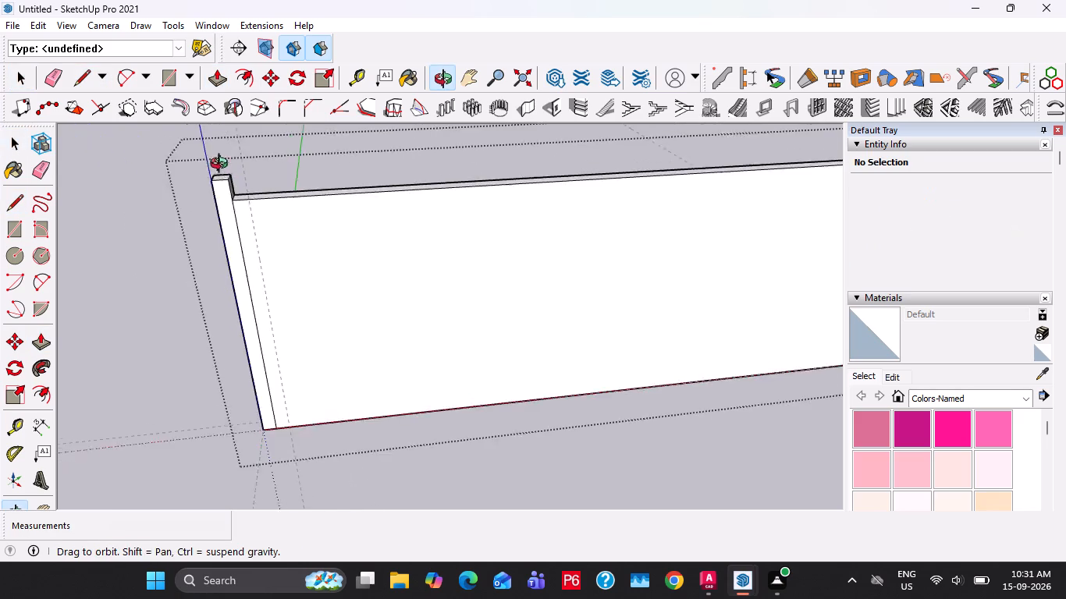
{"action": "middle_click_drag", "start_coordinate": [222, 165], "coordinate": [222, 165]}
{"action": "scroll", "coordinate": [211, 214], "scroll_direction": "down", "scroll_amount": 14}
{"action": "middle_click_drag", "start_coordinate": [473, 264], "coordinate": [404, 276], "text": "shift"}
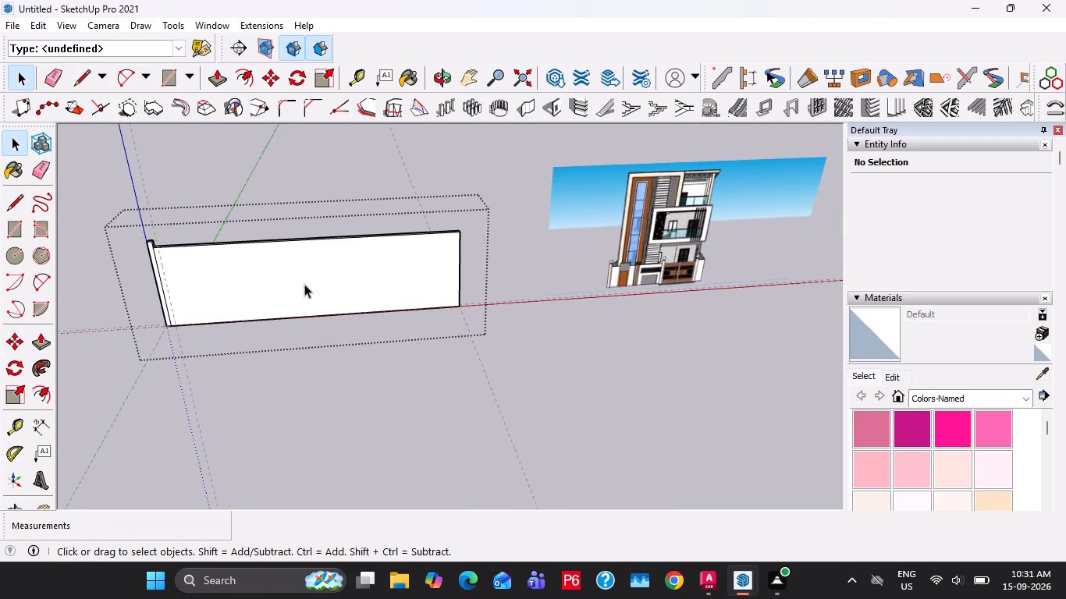
{"action": "scroll", "coordinate": [300, 286], "scroll_direction": "up", "scroll_amount": 2}
{"action": "key", "text": "t"}
{"action": "scroll", "coordinate": [194, 292], "scroll_direction": "up", "scroll_amount": 4}
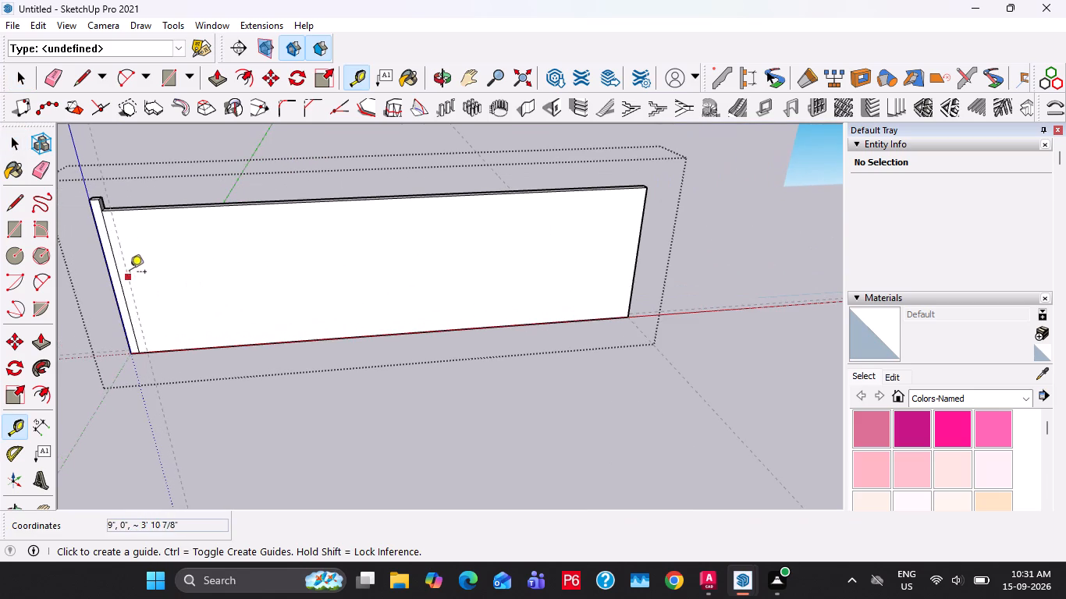
{"action": "left_click", "coordinate": [116, 276]}
{"action": "key", "text": "2"}
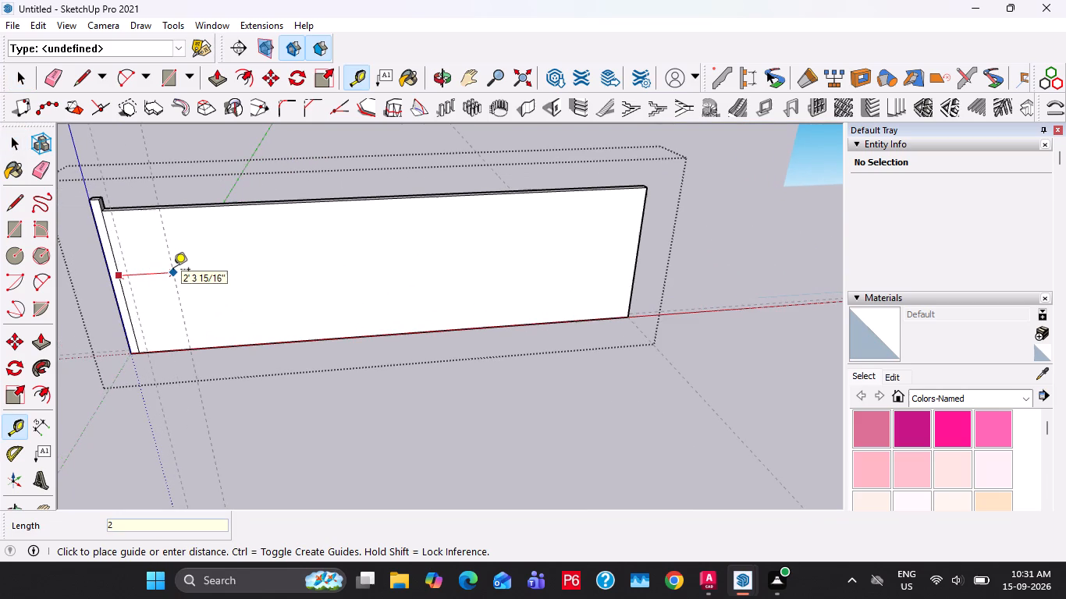
{"action": "key", "text": "apostrophe"}
{"action": "type", "text": "6\""}
{"action": "key", "text": "Return"}
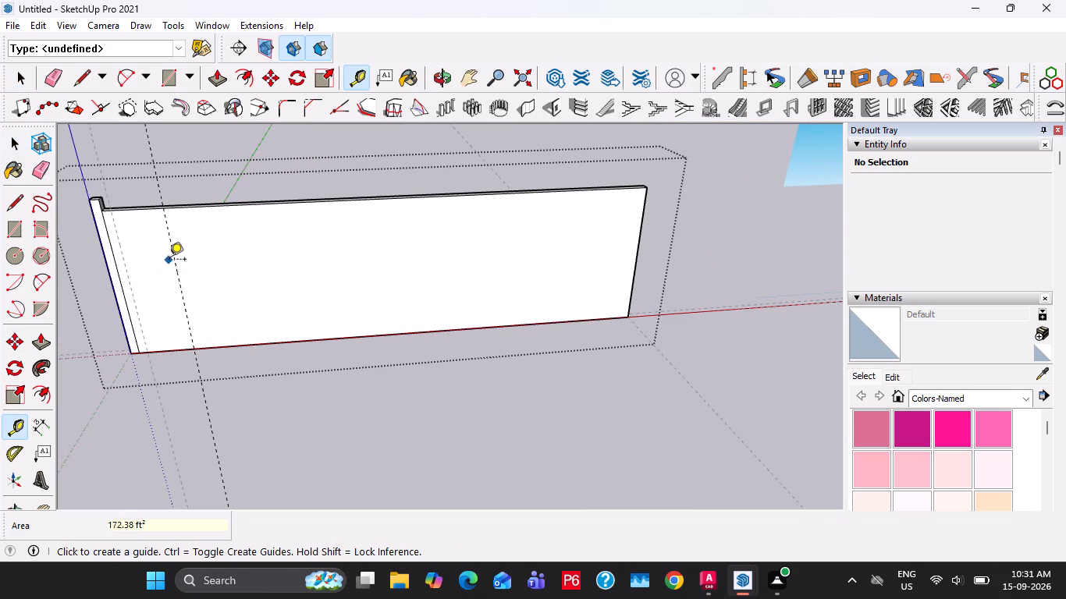
Place a second vertical guide 2' beyond the one beside the pillar.
{"action": "scroll", "coordinate": [169, 265], "scroll_direction": "down", "scroll_amount": 4}
{"action": "scroll", "coordinate": [178, 283], "scroll_direction": "up", "scroll_amount": 1}
{"action": "left_click", "coordinate": [179, 284]}
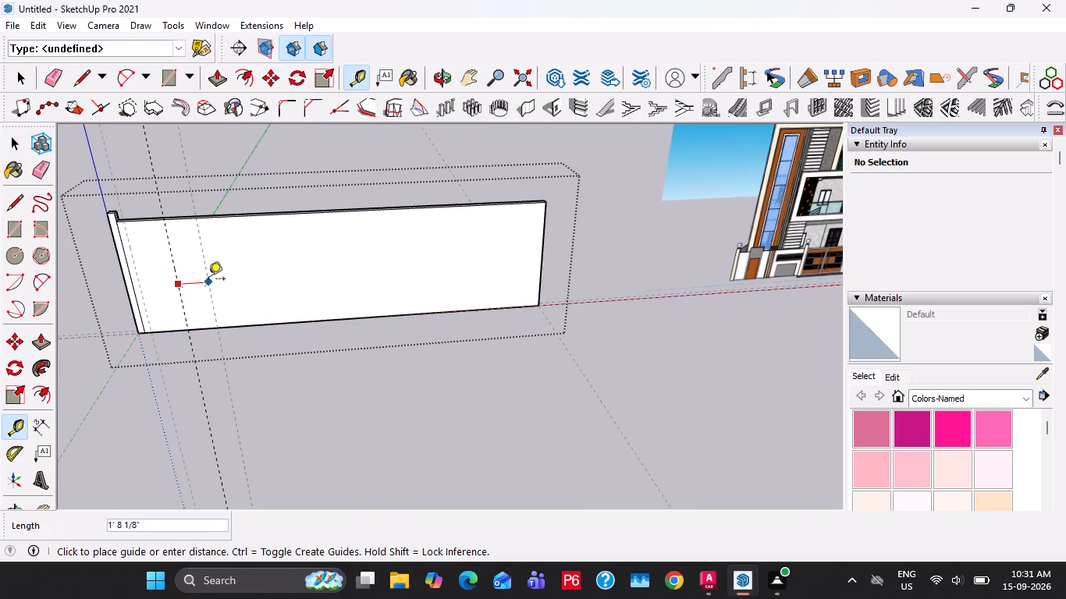
{"action": "key", "text": "2"}
{"action": "key", "text": "apostrophe"}
{"action": "key", "text": "Return"}
{"action": "scroll", "coordinate": [187, 277], "scroll_direction": "up", "scroll_amount": 2}
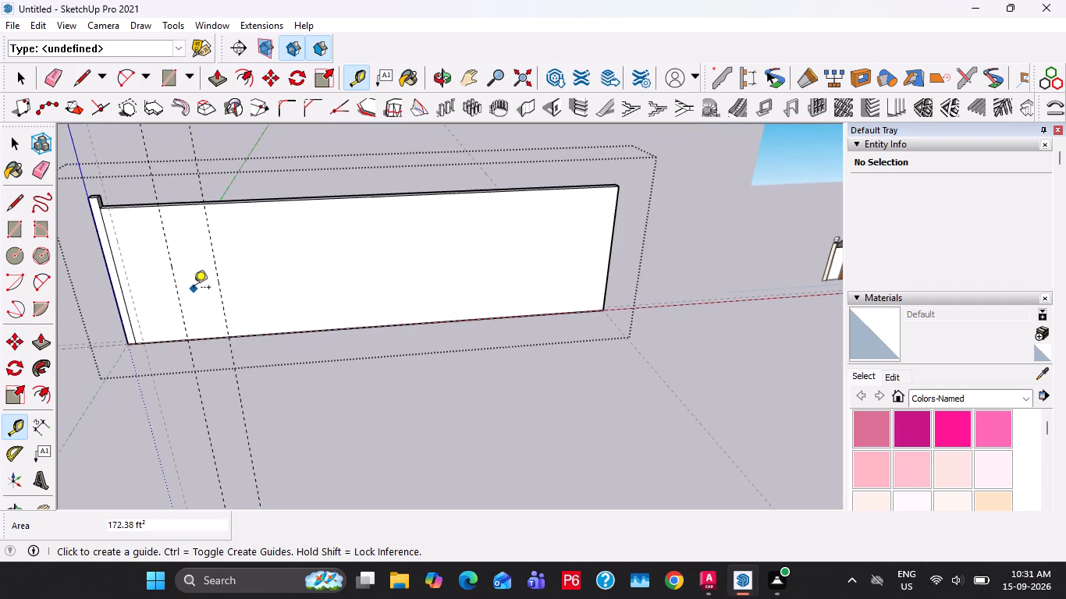
{"action": "scroll", "coordinate": [212, 291], "scroll_direction": "down", "scroll_amount": 2}
{"action": "key", "text": "space"}
Draw a full-height rectangle on the wall's front face between the two new vertical guides.
{"action": "left_click", "coordinate": [244, 271]}
{"action": "key", "text": "r"}
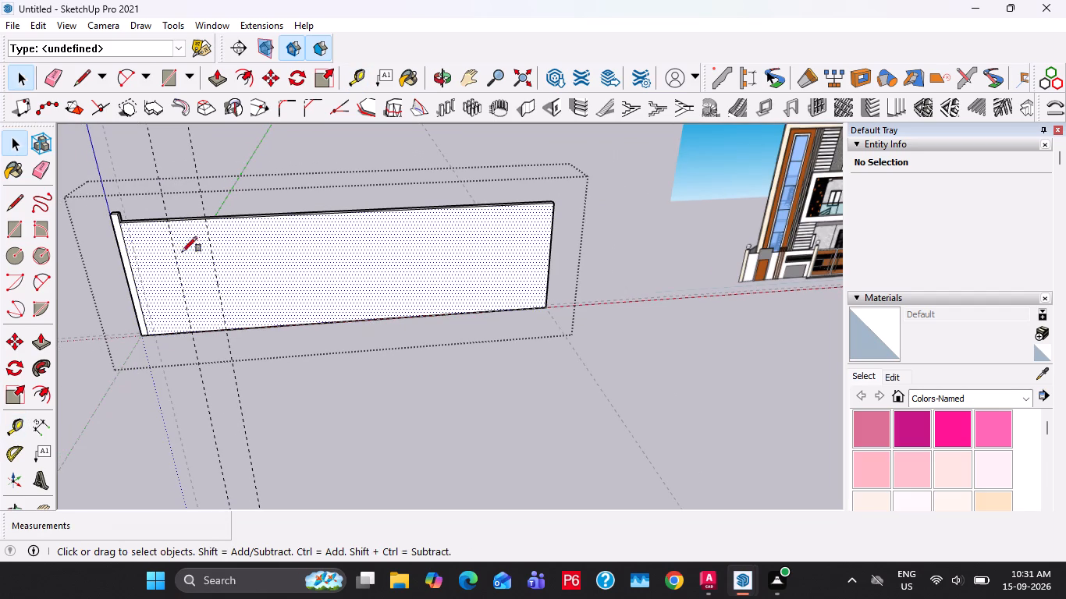
{"action": "left_click", "coordinate": [168, 224]}
{"action": "left_click", "coordinate": [226, 328]}
{"action": "key", "text": "space"}
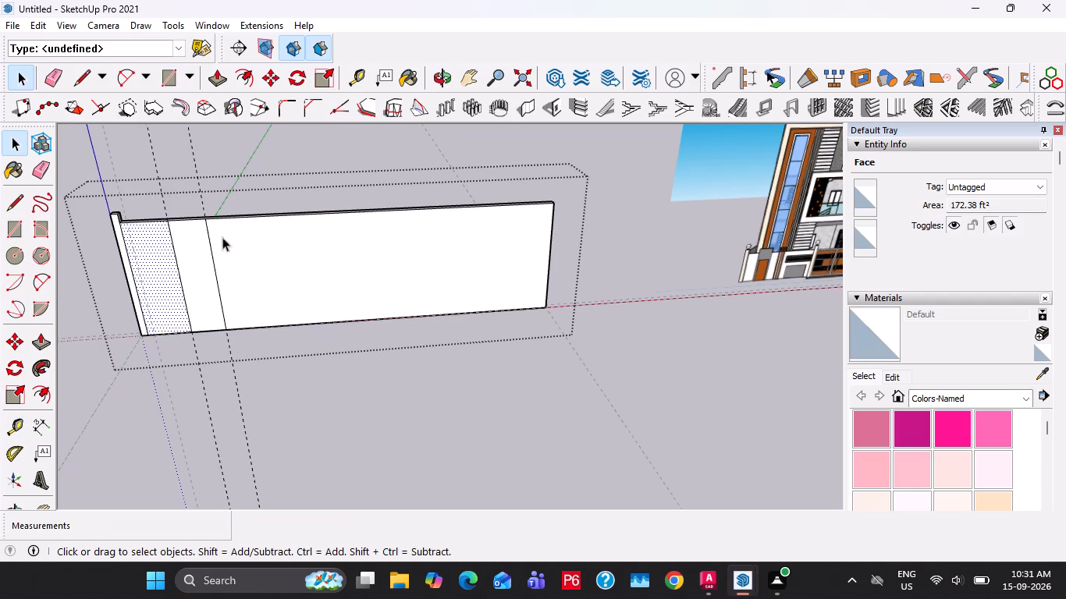
Push/Pull the wall's long top face down 1', leaving the pillar at its height.
{"action": "scroll", "coordinate": [239, 217], "scroll_direction": "up", "scroll_amount": 7}
{"action": "middle_click_drag", "start_coordinate": [225, 243], "coordinate": [236, 284]}
{"action": "left_click", "coordinate": [224, 235]}
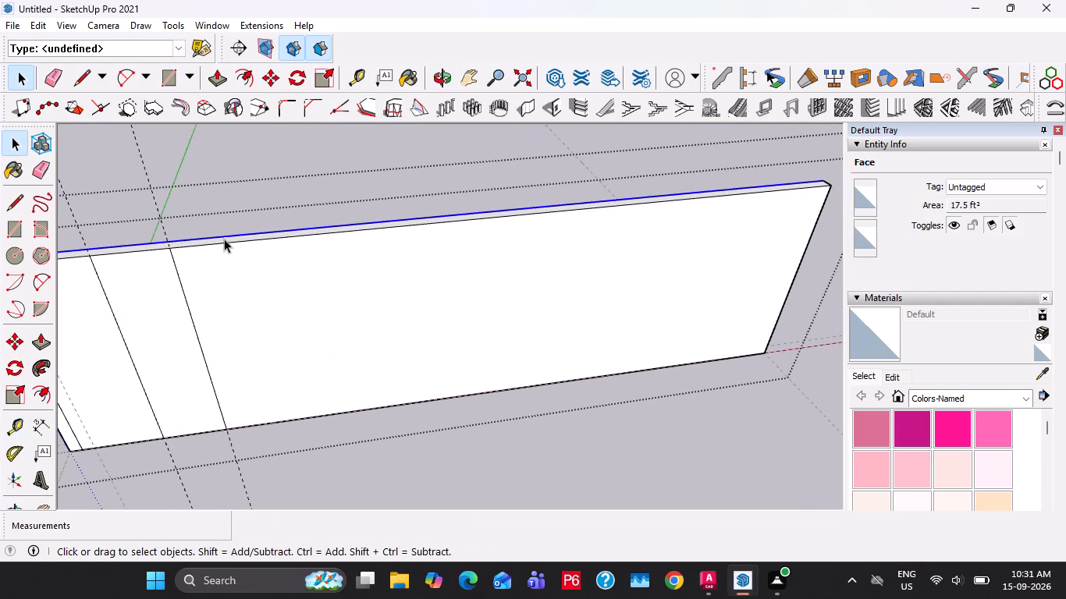
{"action": "left_click", "coordinate": [224, 240]}
{"action": "key", "text": "p"}
{"action": "left_click", "coordinate": [224, 240]}
{"action": "key", "text": "1"}
{"action": "key", "text": "apostrophe"}
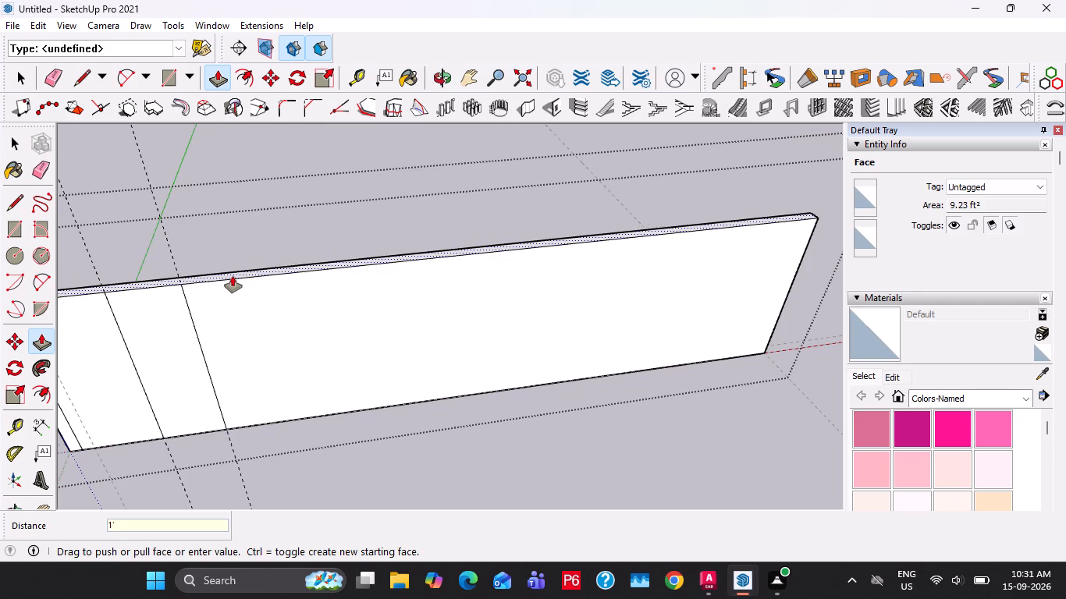
{"action": "key", "text": "Return"}
{"action": "middle_click_drag", "start_coordinate": [244, 309], "coordinate": [223, 250]}
{"action": "scroll", "coordinate": [221, 249], "scroll_direction": "down", "scroll_amount": 9}
{"action": "key", "text": "space"}
Place a horizontal guide 1'6" below the wall's top edge on the front face.
{"action": "scroll", "coordinate": [183, 289], "scroll_direction": "up", "scroll_amount": 3}
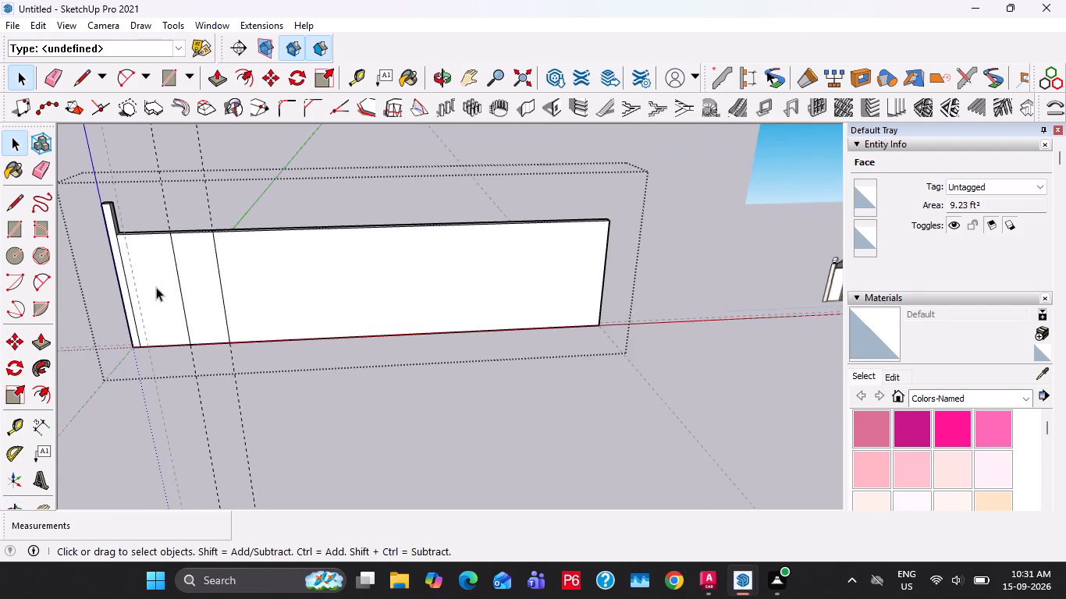
{"action": "scroll", "coordinate": [155, 286], "scroll_direction": "up", "scroll_amount": 1}
{"action": "middle_click_drag", "start_coordinate": [155, 286], "coordinate": [171, 274]}
{"action": "scroll", "coordinate": [183, 242], "scroll_direction": "up", "scroll_amount": 1}
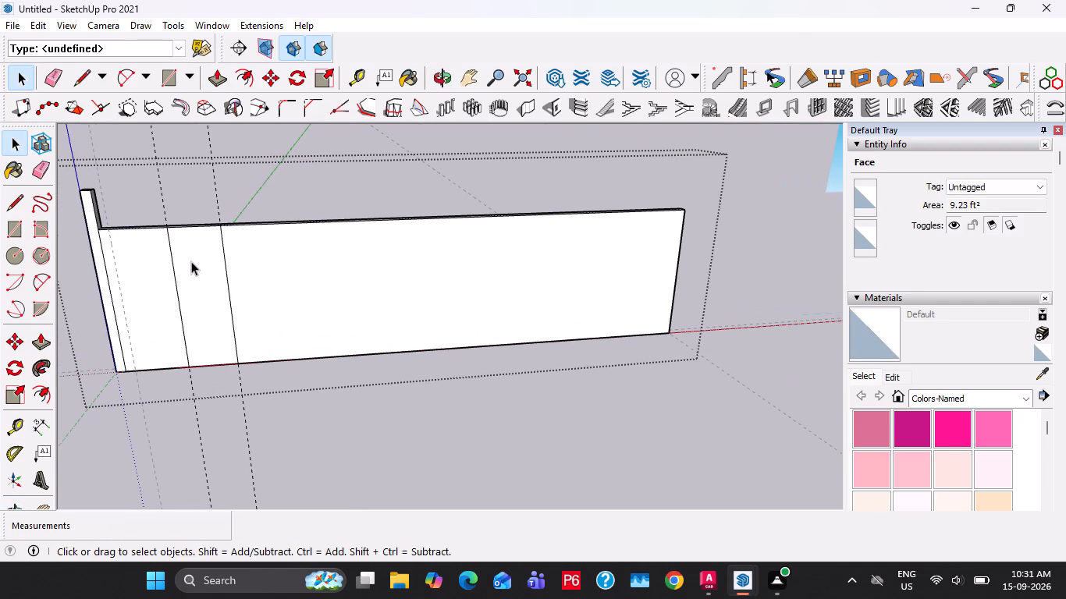
{"action": "left_click", "coordinate": [191, 261]}
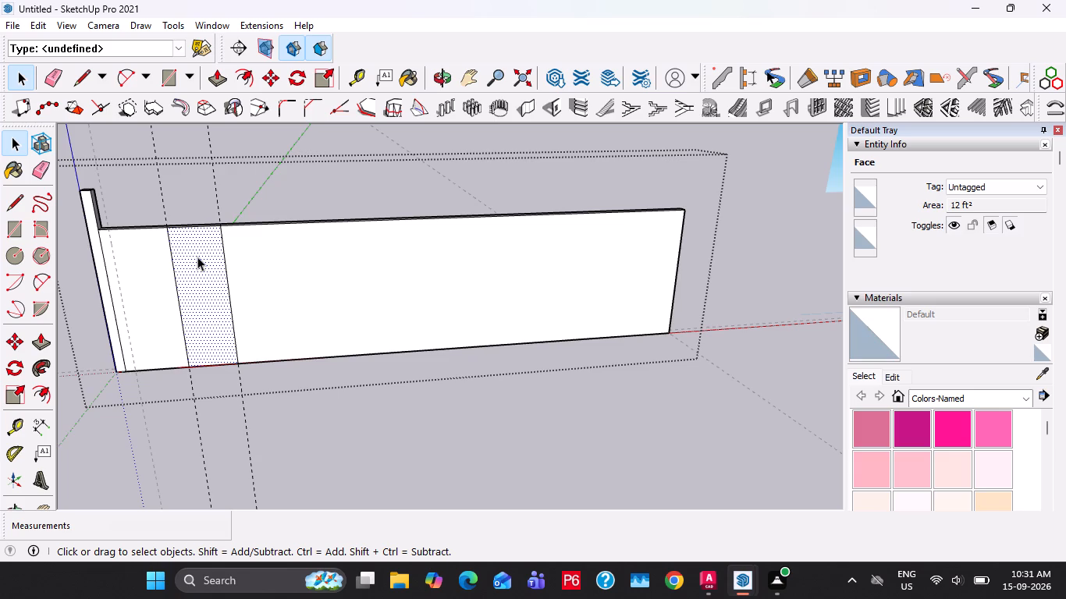
{"action": "scroll", "coordinate": [192, 254], "scroll_direction": "down", "scroll_amount": 4}
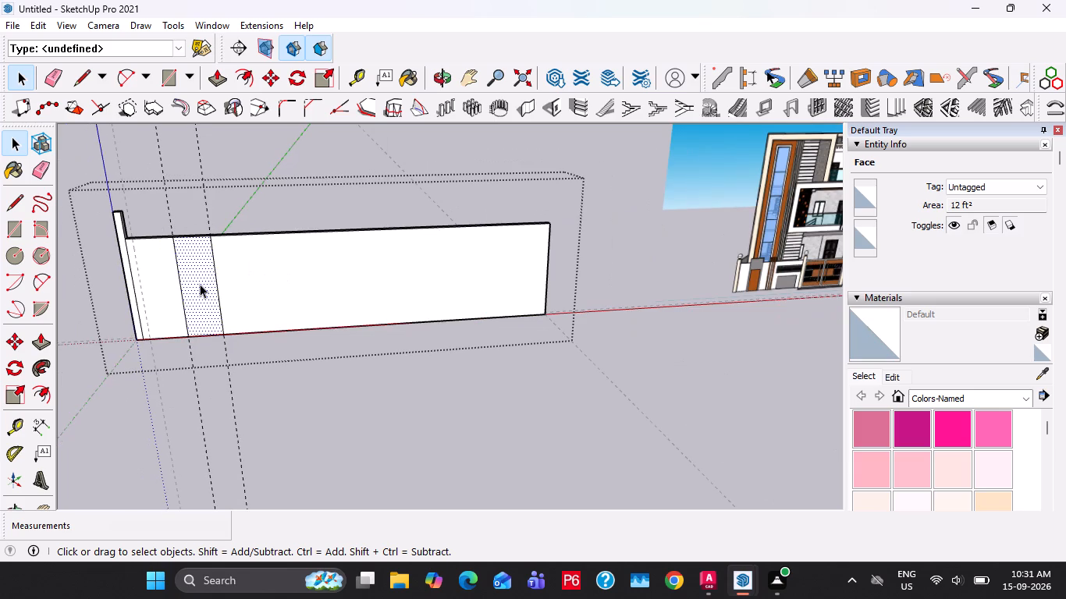
{"action": "scroll", "coordinate": [205, 282], "scroll_direction": "up", "scroll_amount": 10}
{"action": "key", "text": "t"}
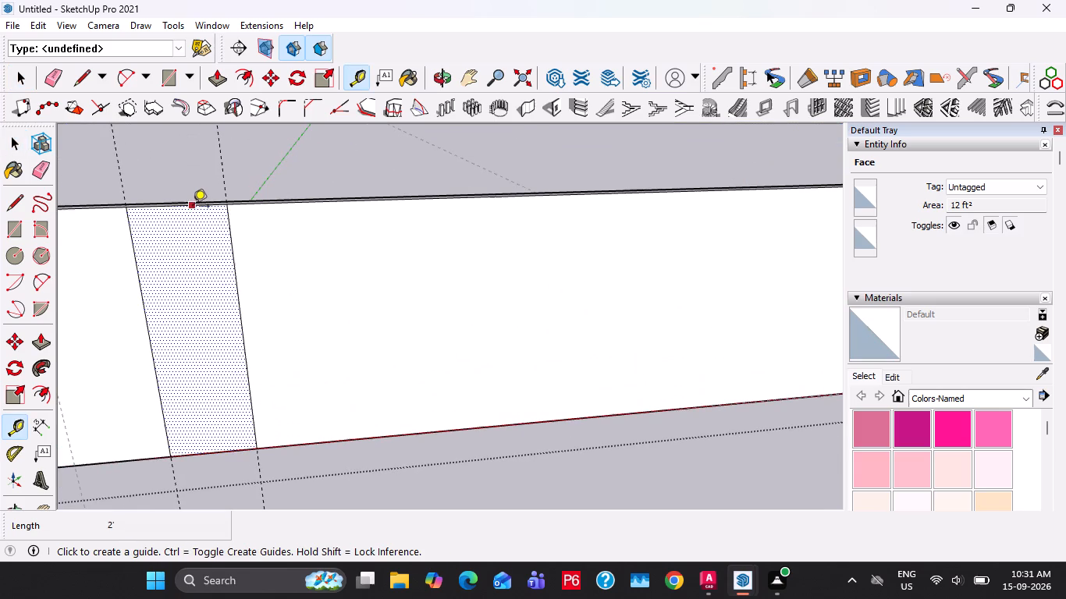
{"action": "left_click", "coordinate": [200, 210]}
{"action": "scroll", "coordinate": [242, 260], "scroll_direction": "down", "scroll_amount": 4}
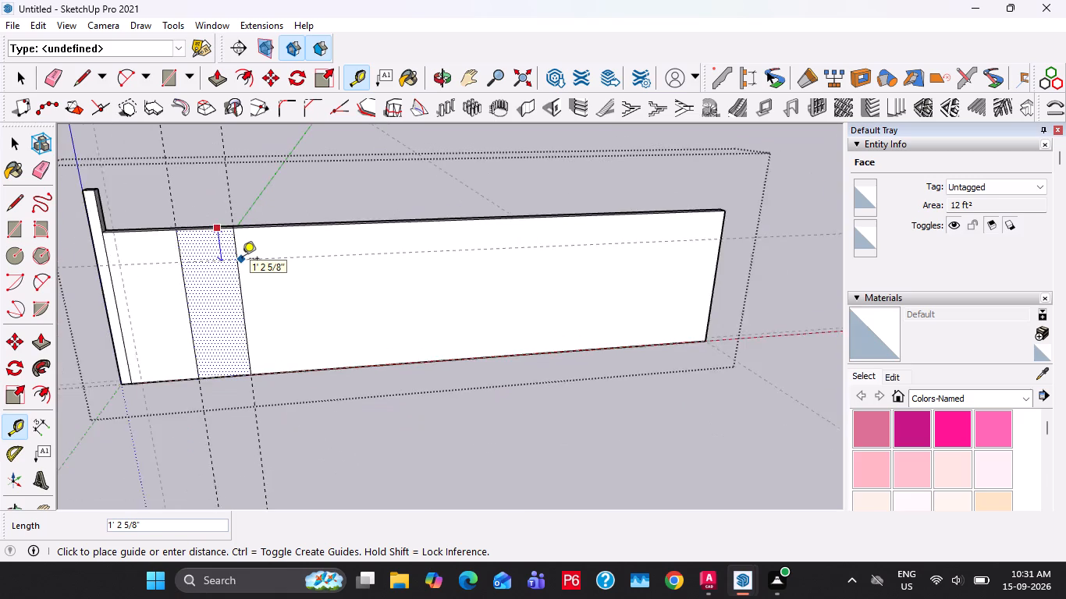
{"action": "scroll", "coordinate": [242, 260], "scroll_direction": "down", "scroll_amount": 7}
{"action": "scroll", "coordinate": [242, 260], "scroll_direction": "up", "scroll_amount": 7}
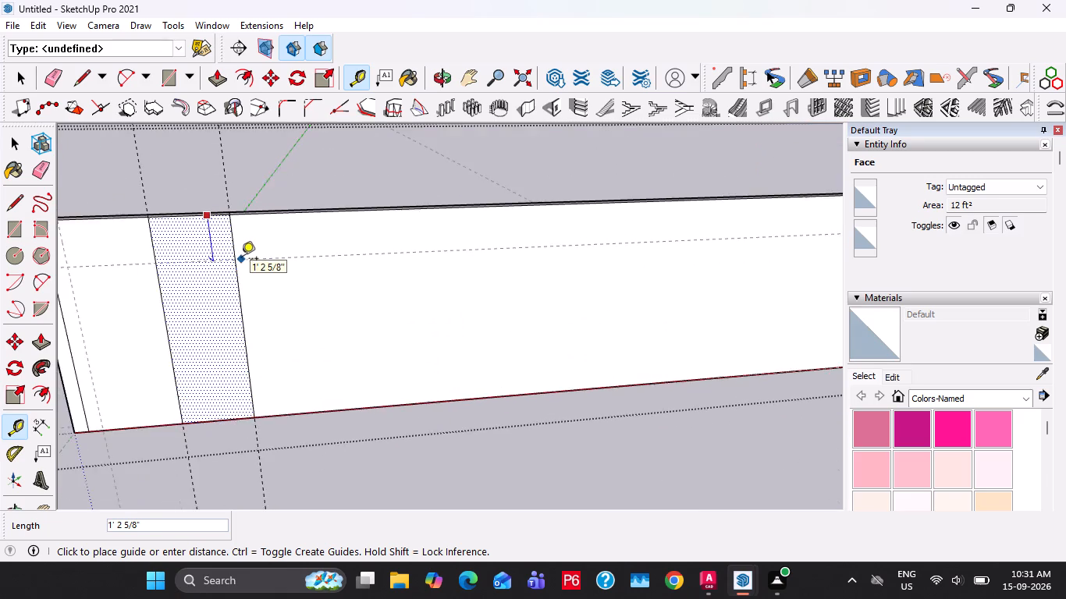
{"action": "scroll", "coordinate": [241, 260], "scroll_direction": "up", "scroll_amount": 3}
{"action": "scroll", "coordinate": [240, 256], "scroll_direction": "down", "scroll_amount": 8}
{"action": "scroll", "coordinate": [240, 256], "scroll_direction": "up", "scroll_amount": 3}
{"action": "scroll", "coordinate": [240, 256], "scroll_direction": "down", "scroll_amount": 8}
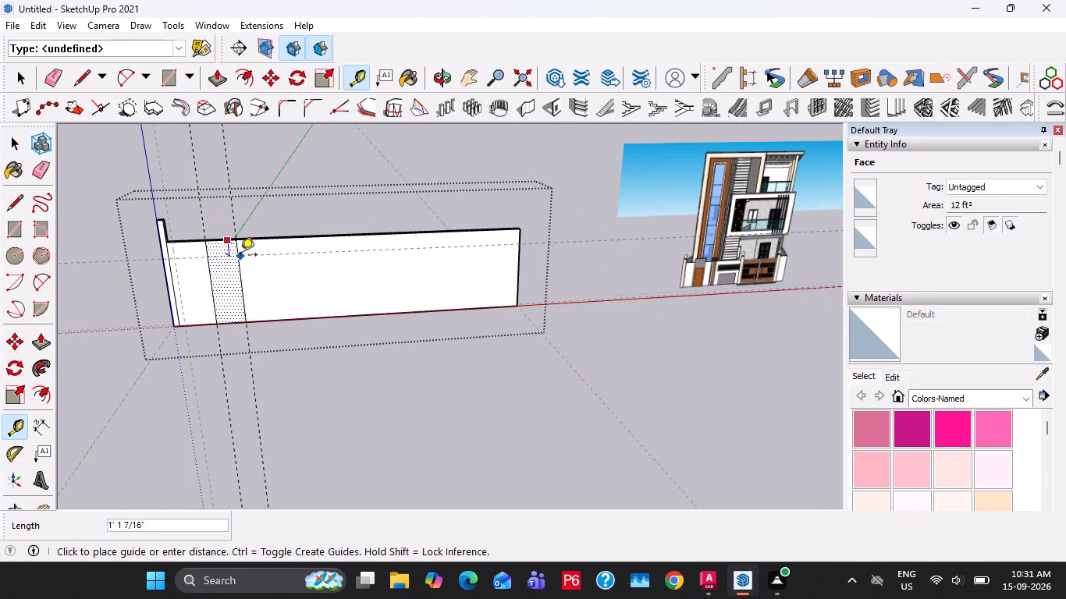
{"action": "scroll", "coordinate": [240, 255], "scroll_direction": "up", "scroll_amount": 11}
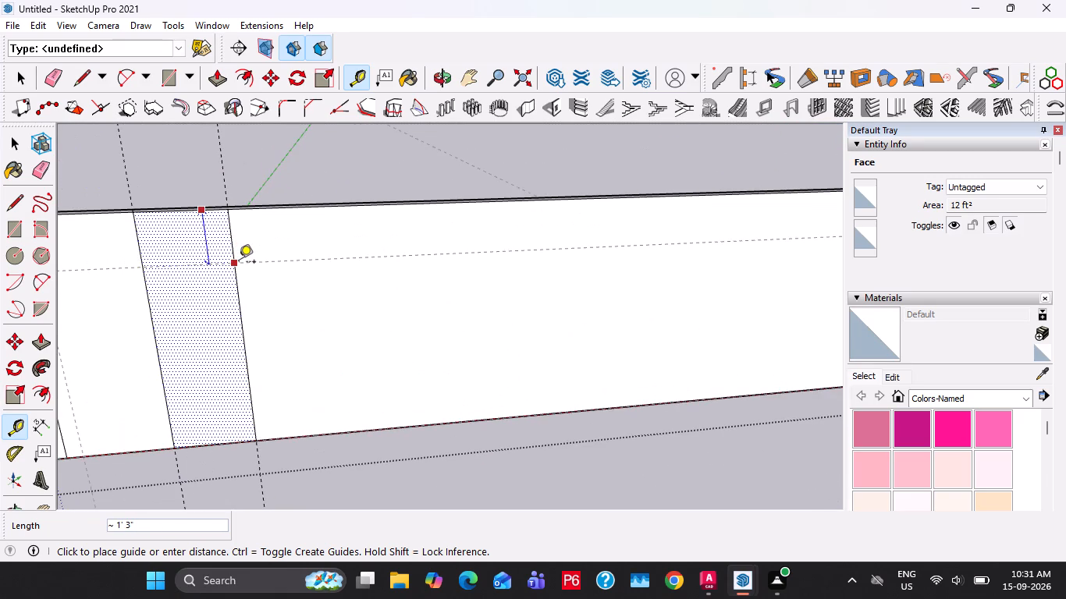
{"action": "type", "text": "1'6\""}
{"action": "key", "text": "Return"}
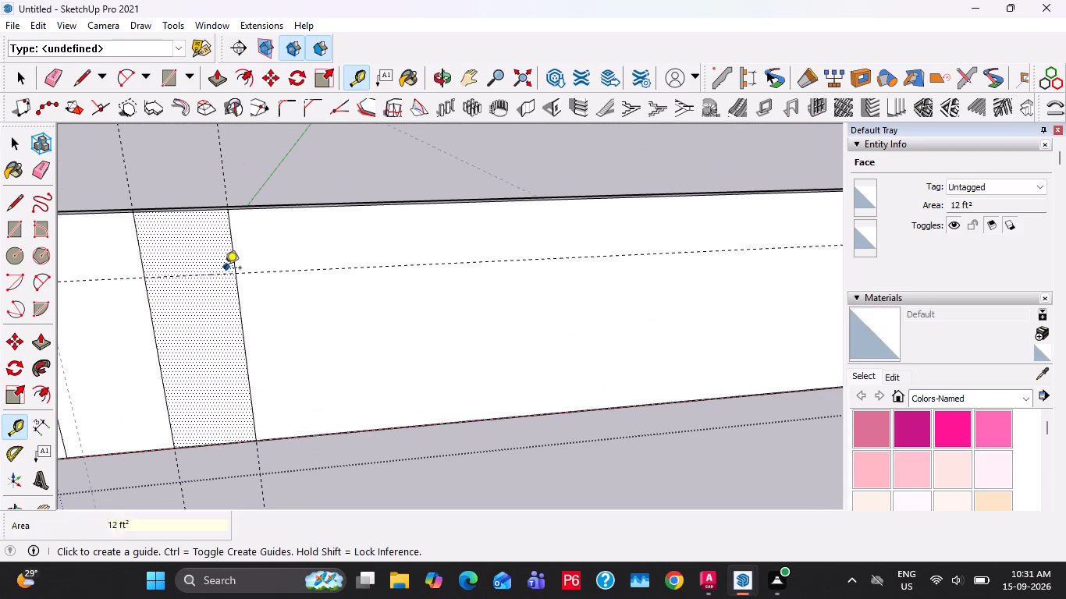
Draw a horizontal line across the 2' wide panel along the new guide, splitting it into upper and lower parts.
{"action": "scroll", "coordinate": [168, 285], "scroll_direction": "down", "scroll_amount": 8}
{"action": "scroll", "coordinate": [112, 239], "scroll_direction": "down", "scroll_amount": 2}
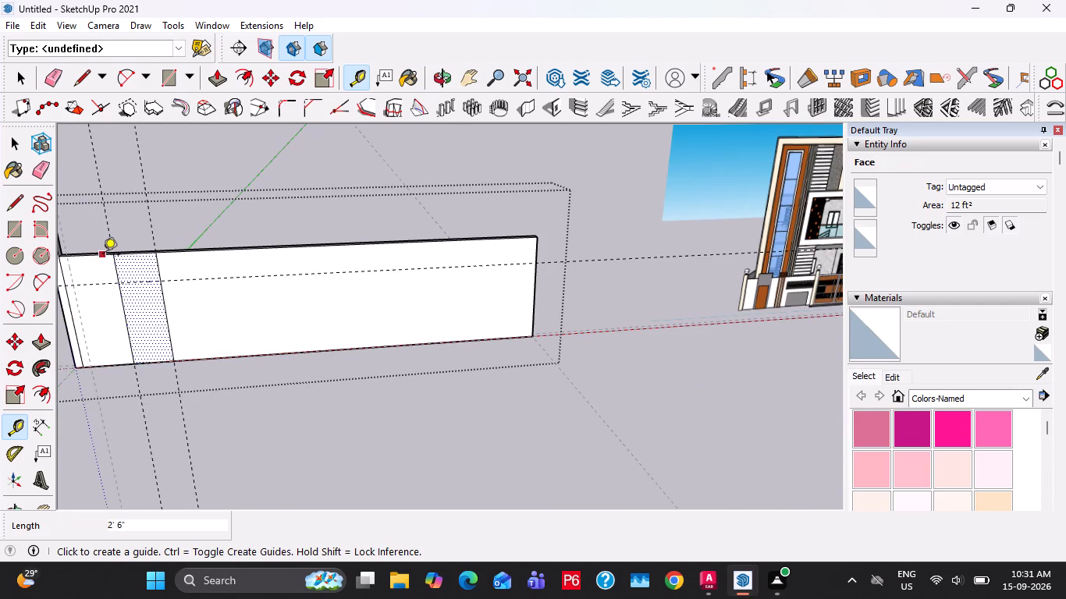
{"action": "scroll", "coordinate": [121, 266], "scroll_direction": "up", "scroll_amount": 10}
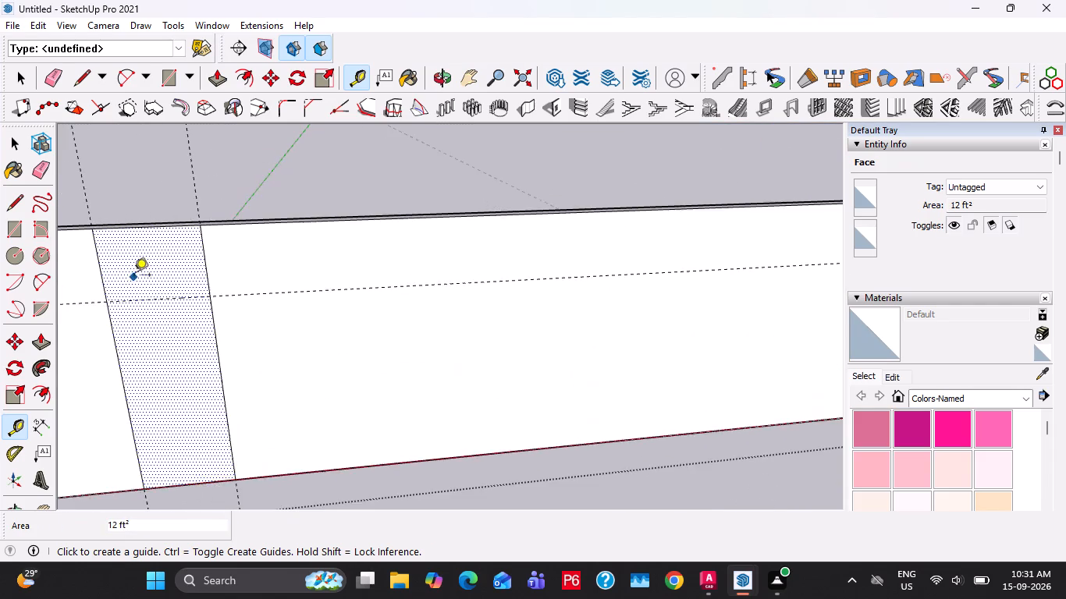
{"action": "scroll", "coordinate": [134, 276], "scroll_direction": "up", "scroll_amount": 4}
{"action": "key", "text": "space"}
{"action": "type", "text": "L"}
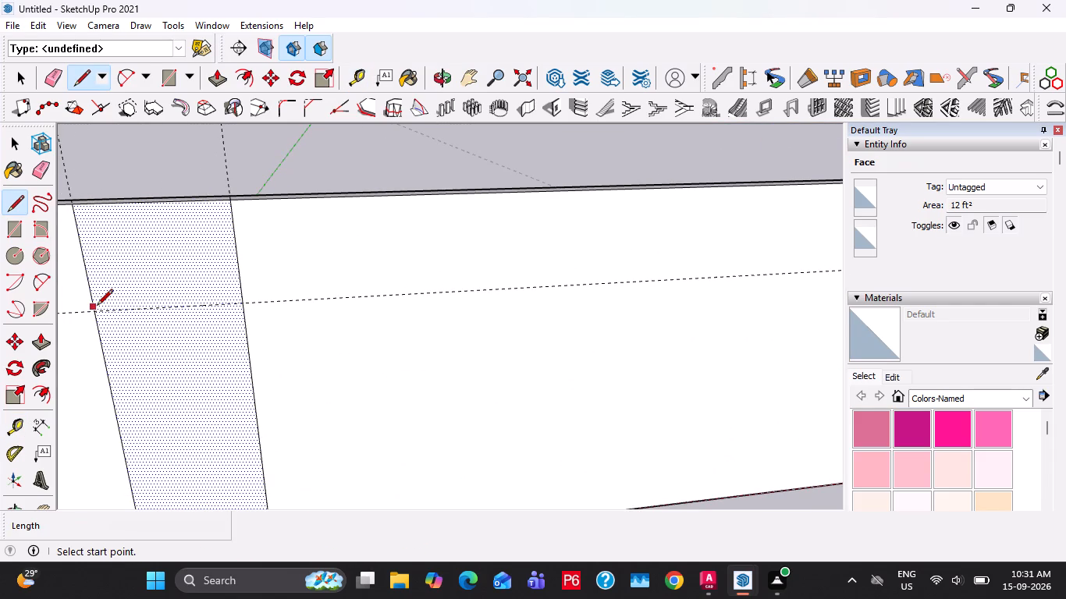
{"action": "left_click", "coordinate": [97, 310]}
{"action": "left_click", "coordinate": [242, 303]}
{"action": "key", "text": "space"}
Draw a line across the wall's top face at the panel edge farther from the pillar.
{"action": "scroll", "coordinate": [191, 240], "scroll_direction": "down", "scroll_amount": 4}
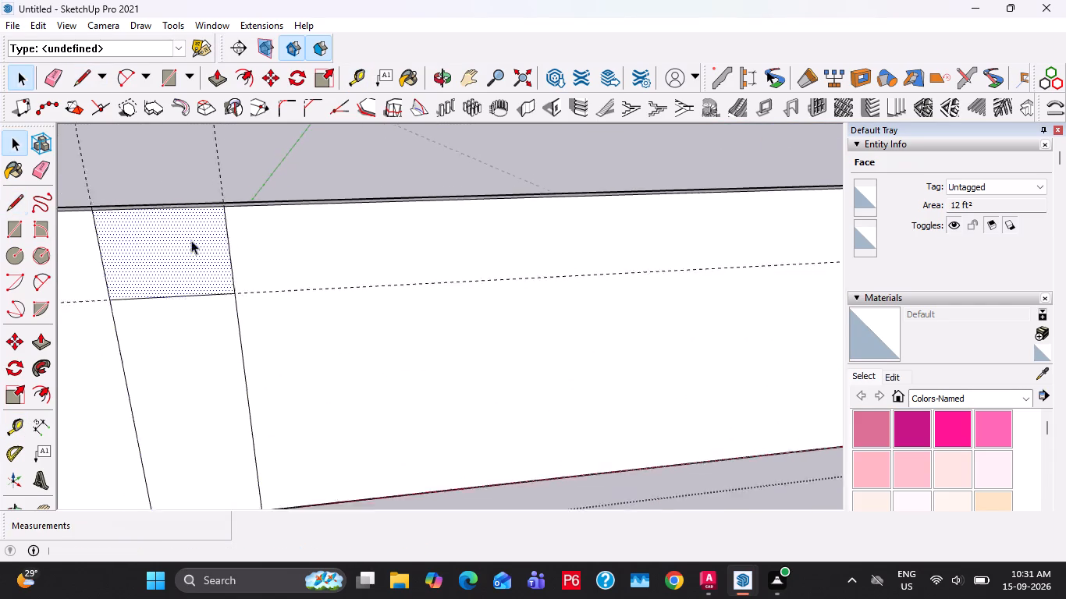
{"action": "scroll", "coordinate": [191, 240], "scroll_direction": "down", "scroll_amount": 3}
{"action": "middle_click_drag", "start_coordinate": [173, 212], "coordinate": [173, 263]}
{"action": "scroll", "coordinate": [169, 254], "scroll_direction": "down", "scroll_amount": 6}
{"action": "middle_click_drag", "start_coordinate": [339, 295], "coordinate": [191, 310], "text": "shift"}
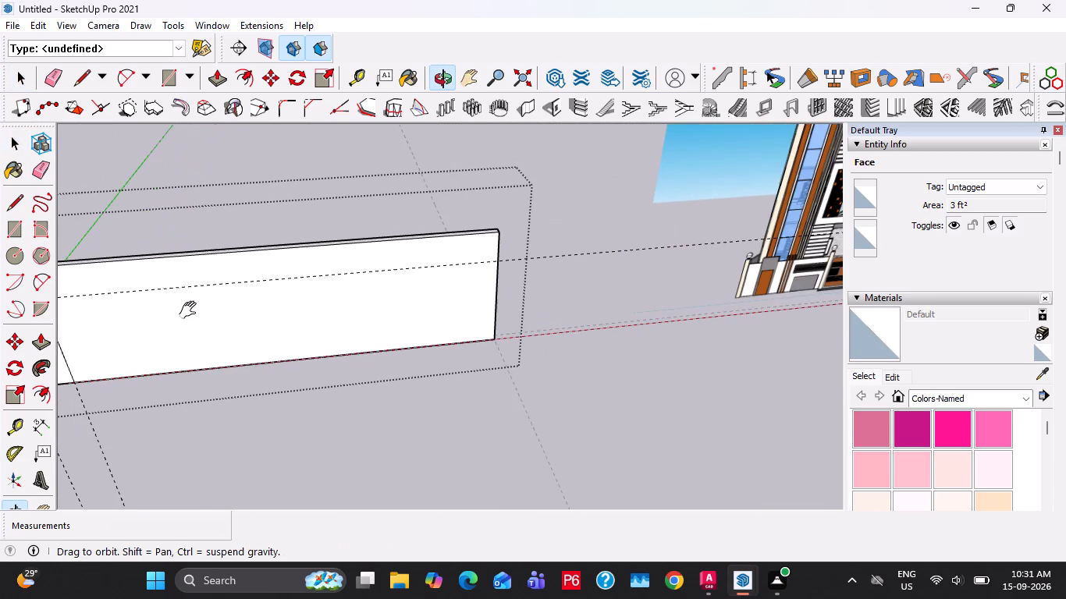
{"action": "middle_click_drag", "start_coordinate": [191, 310], "coordinate": [423, 370], "text": "shift"}
{"action": "scroll", "coordinate": [275, 352], "scroll_direction": "up", "scroll_amount": 8}
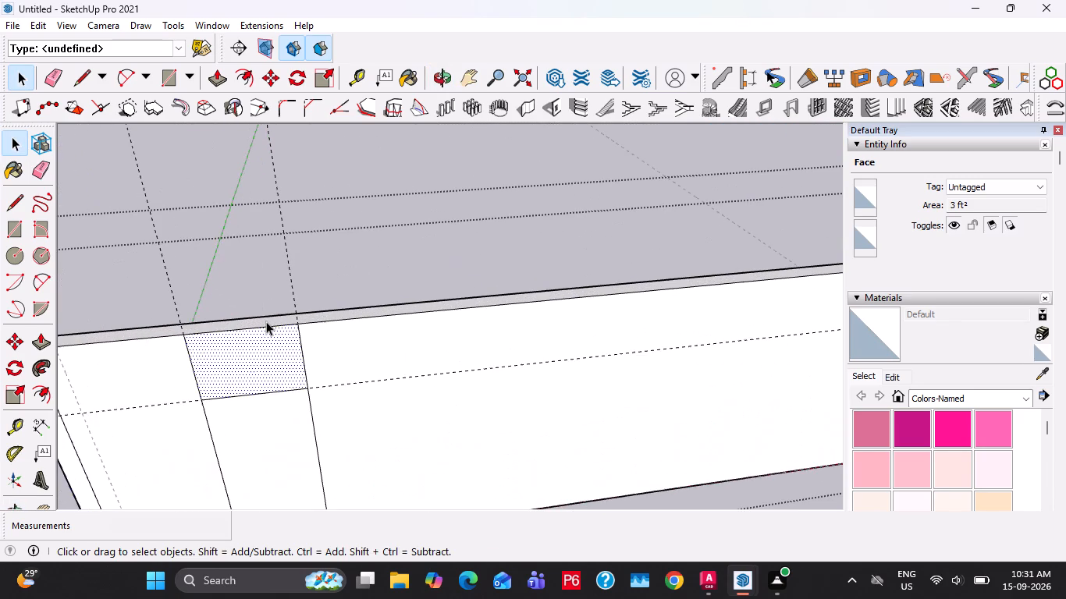
{"action": "left_click", "coordinate": [266, 321]}
{"action": "scroll", "coordinate": [268, 321], "scroll_direction": "up", "scroll_amount": 3}
{"action": "key", "text": "l"}
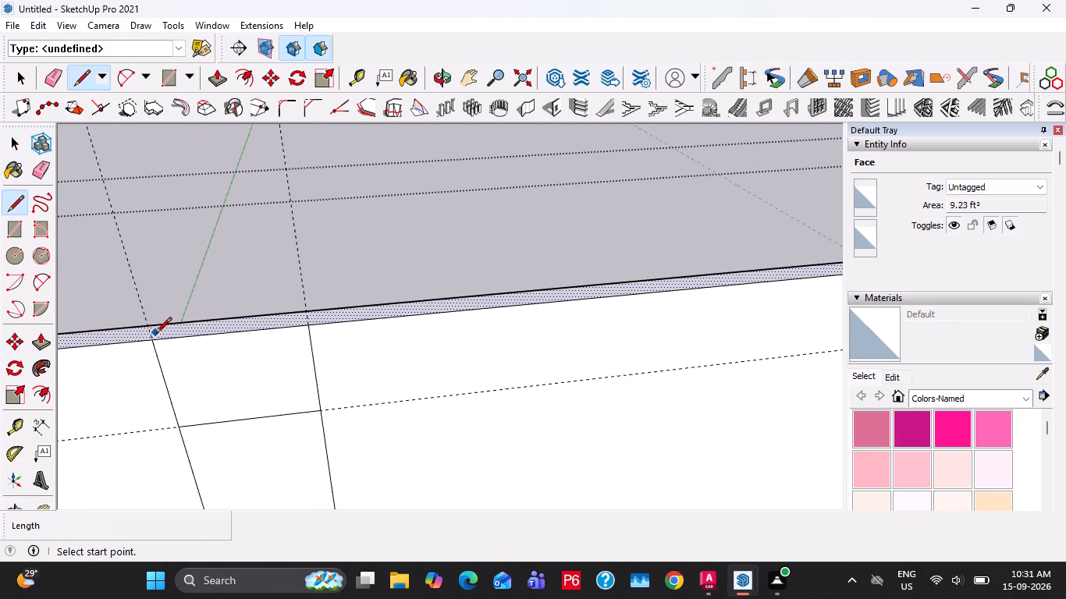
{"action": "key", "text": "space"}
{"action": "key", "text": "l"}
{"action": "left_click", "coordinate": [308, 327]}
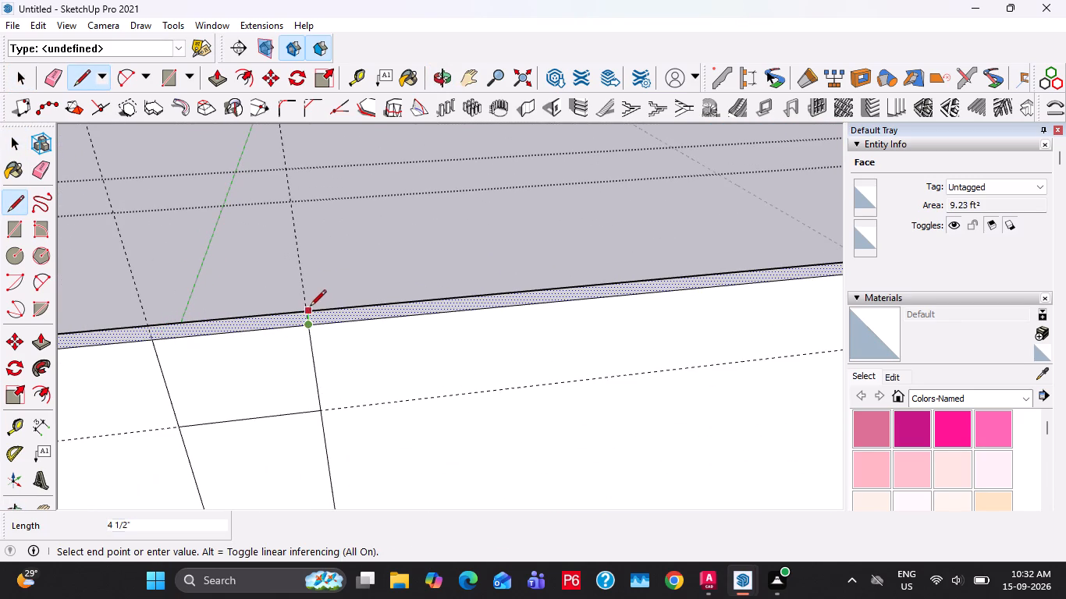
{"action": "middle_click_drag", "start_coordinate": [311, 317], "coordinate": [267, 402]}
{"action": "scroll", "coordinate": [300, 314], "scroll_direction": "up", "scroll_amount": 3}
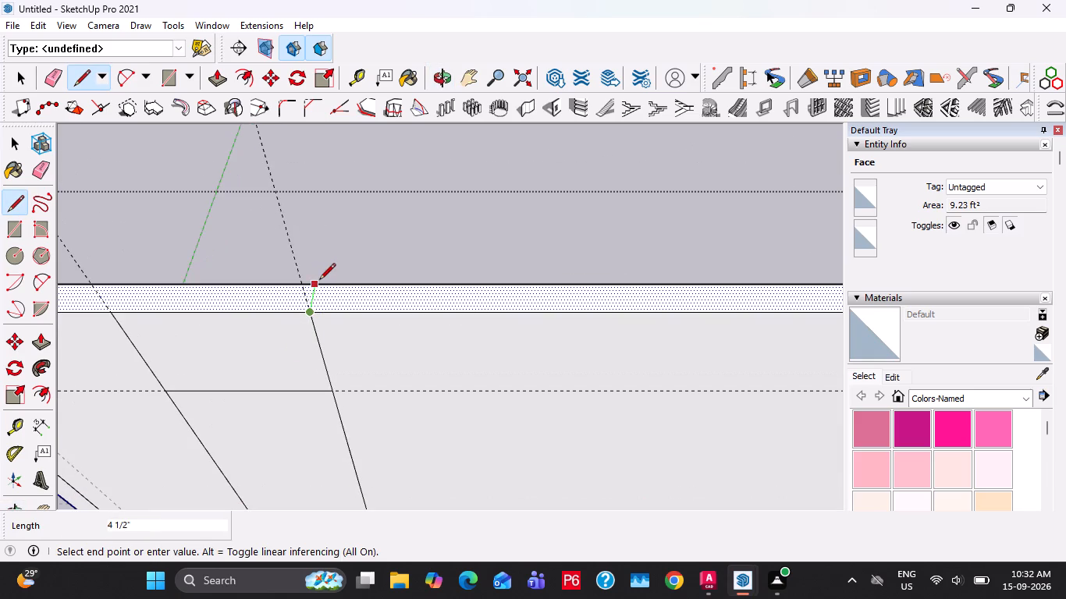
{"action": "left_click", "coordinate": [319, 281]}
{"action": "key", "text": "space"}
Copy the line on the top face 2' toward the pillar, to the panel's other edge.
{"action": "left_click", "coordinate": [314, 293]}
{"action": "key", "text": "m"}
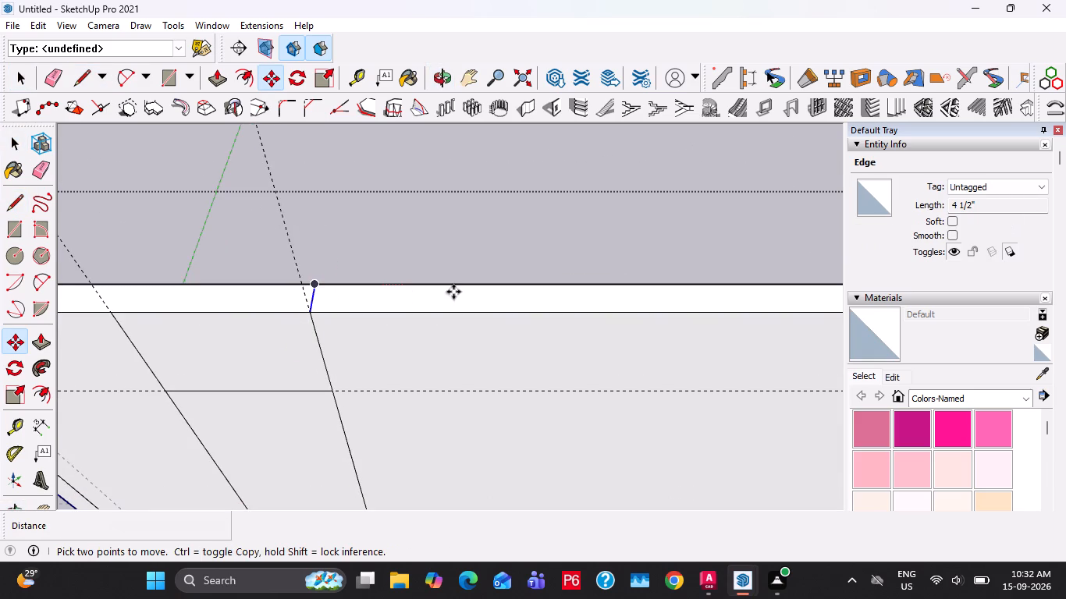
{"action": "left_click", "coordinate": [453, 292], "text": "ctrl"}
{"action": "type", "text": "2'"}
{"action": "key", "text": "Return"}
{"action": "key", "text": "space"}
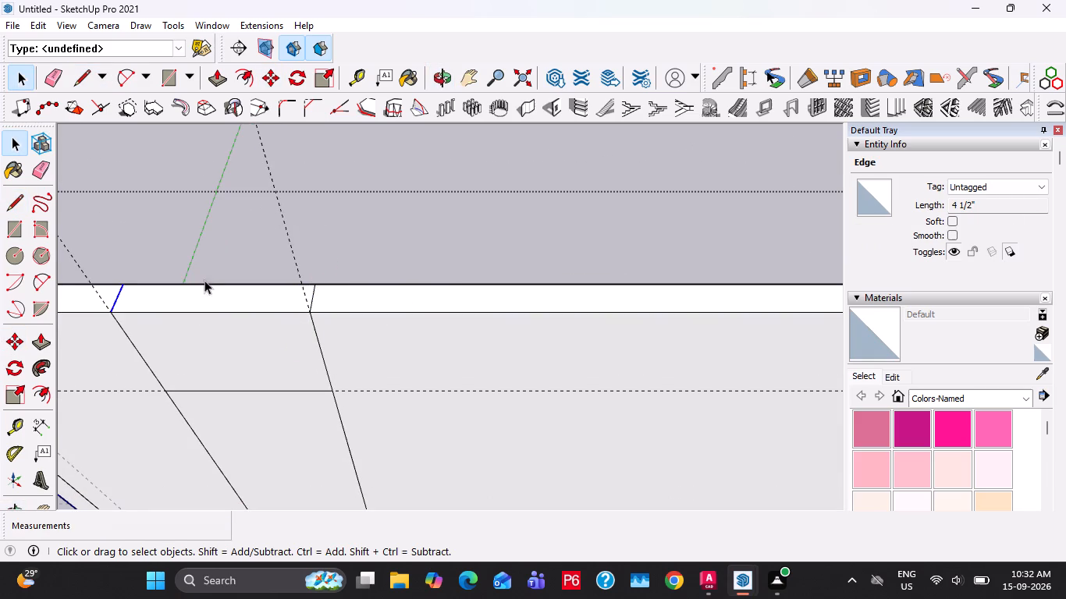
Push/Pull the panel's top face up 1' above the wall.
{"action": "left_click", "coordinate": [172, 300]}
{"action": "key", "text": "p"}
{"action": "left_click", "coordinate": [212, 307]}
{"action": "key", "text": "1"}
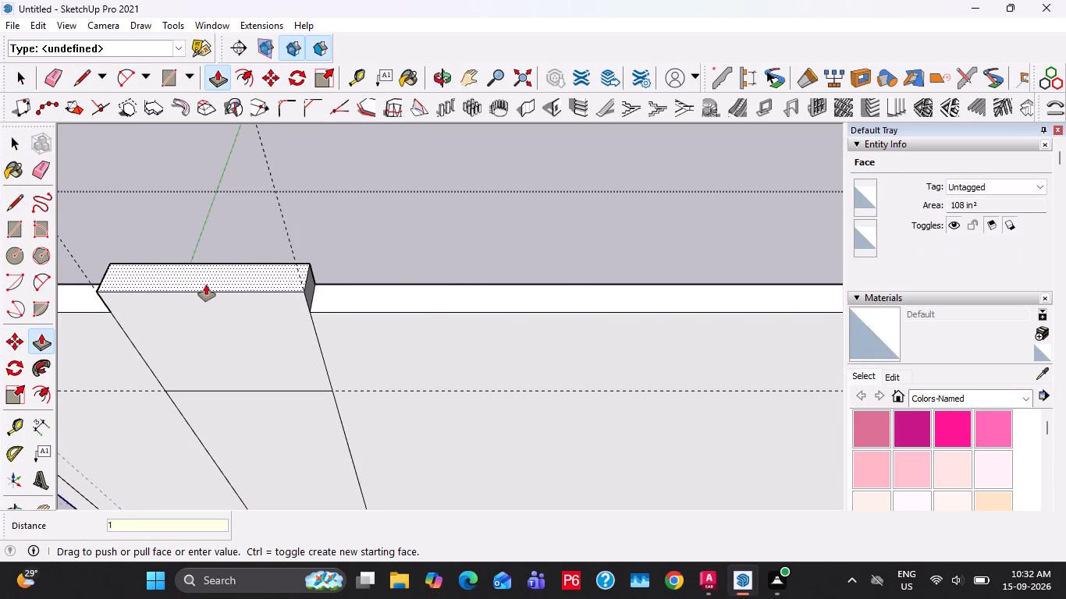
{"action": "key", "text": "apostrophe"}
{"action": "key", "text": "BackSpace"}
{"action": "key", "text": "BackSpace"}
{"action": "type", "text": "1'"}
{"action": "key", "text": "Return"}
{"action": "key", "text": "space"}
Push/Pull the panel's lower front face 2" inward to form a recess.
{"action": "scroll", "coordinate": [259, 298], "scroll_direction": "down", "scroll_amount": 12}
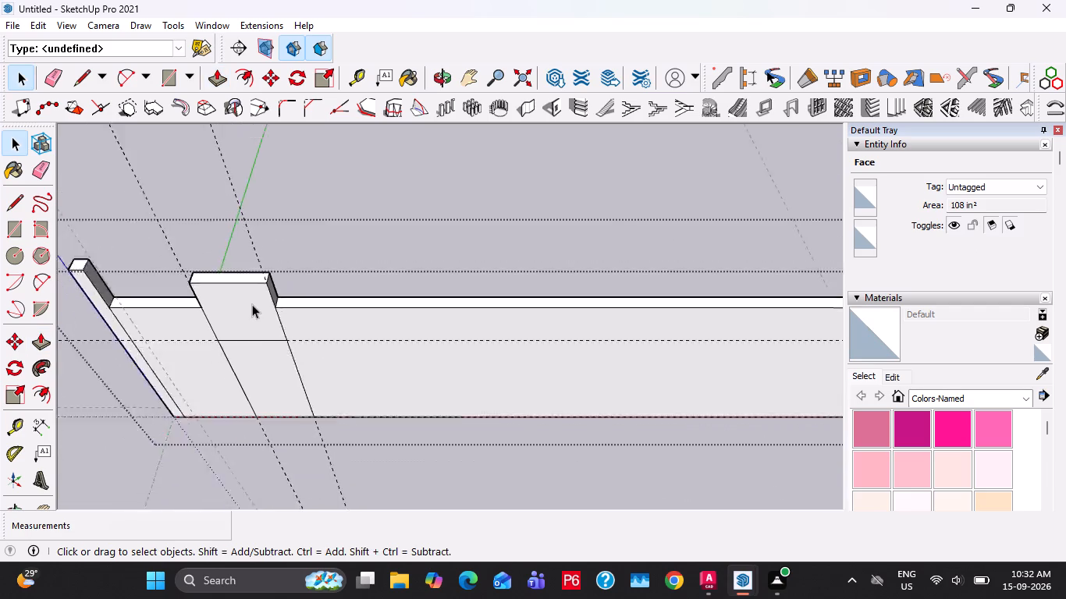
{"action": "scroll", "coordinate": [252, 304], "scroll_direction": "down", "scroll_amount": 10}
{"action": "middle_click_drag", "start_coordinate": [361, 336], "coordinate": [359, 264]}
{"action": "scroll", "coordinate": [245, 342], "scroll_direction": "up", "scroll_amount": 7}
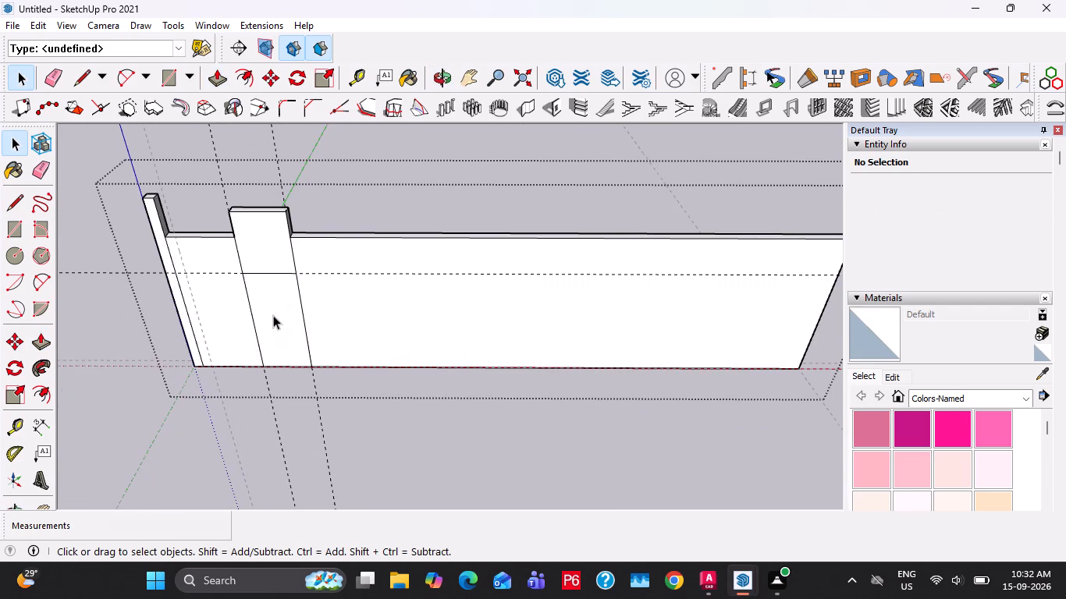
{"action": "left_click", "coordinate": [273, 315]}
{"action": "key", "text": "p"}
{"action": "left_click", "coordinate": [267, 324]}
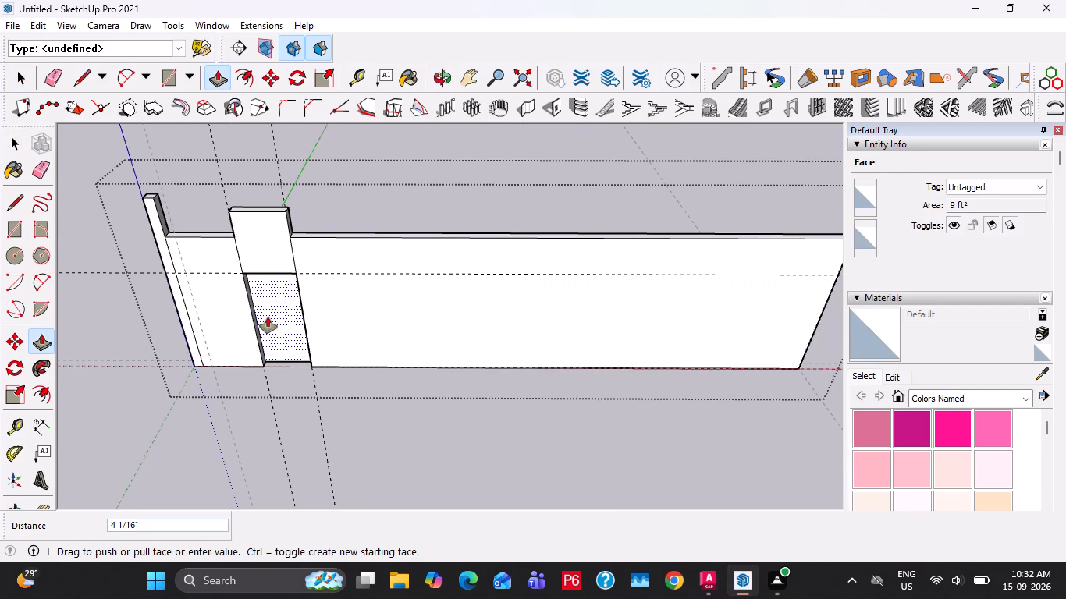
{"action": "key", "text": "2"}
{"action": "key", "text": "shift+quotedbl"}
{"action": "key", "text": "Return"}
Examine the compound wall in the elevation reference image and compare it with the modelled wall beside the raised panel.
{"action": "middle_click_drag", "start_coordinate": [285, 340], "coordinate": [345, 299]}
{"action": "scroll", "coordinate": [300, 270], "scroll_direction": "down", "scroll_amount": 5}
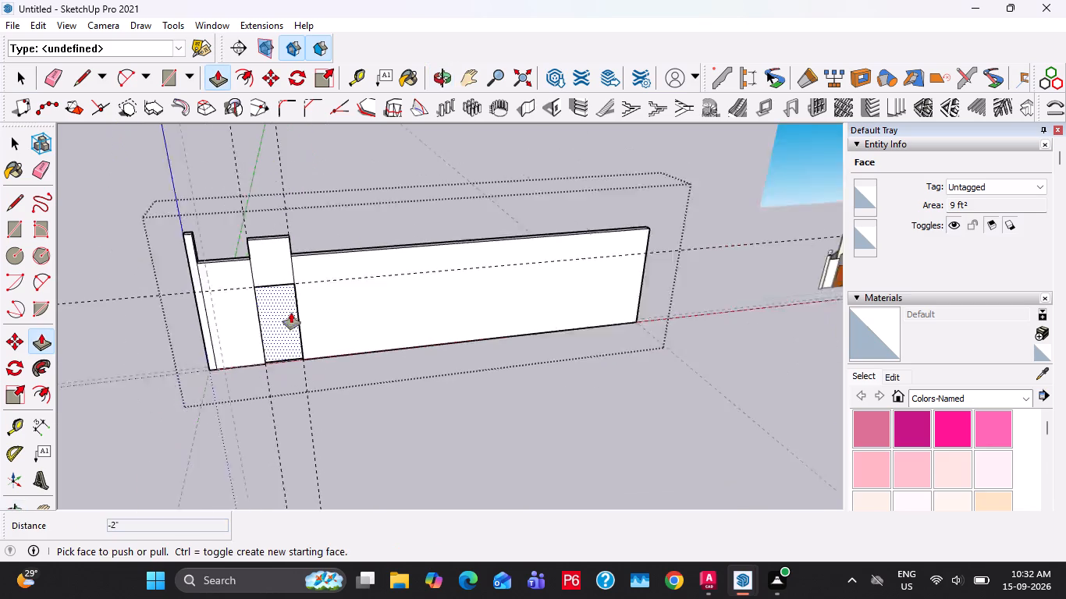
{"action": "scroll", "coordinate": [291, 313], "scroll_direction": "down", "scroll_amount": 2}
{"action": "middle_click_drag", "start_coordinate": [389, 318], "coordinate": [220, 354], "text": "shift"}
{"action": "scroll", "coordinate": [633, 349], "scroll_direction": "up", "scroll_amount": 12}
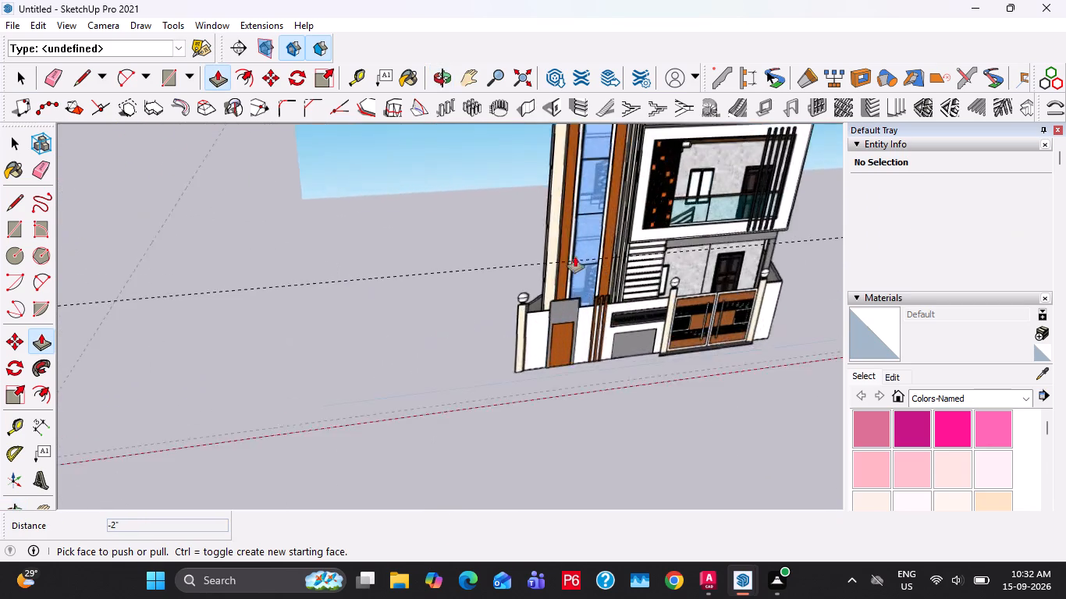
{"action": "scroll", "coordinate": [575, 257], "scroll_direction": "up", "scroll_amount": 6}
{"action": "scroll", "coordinate": [592, 346], "scroll_direction": "down", "scroll_amount": 13}
{"action": "middle_click_drag", "start_coordinate": [290, 360], "coordinate": [449, 355], "text": "shift"}
{"action": "scroll", "coordinate": [227, 366], "scroll_direction": "up", "scroll_amount": 3}
{"action": "middle_click_drag", "start_coordinate": [226, 368], "coordinate": [609, 348]}
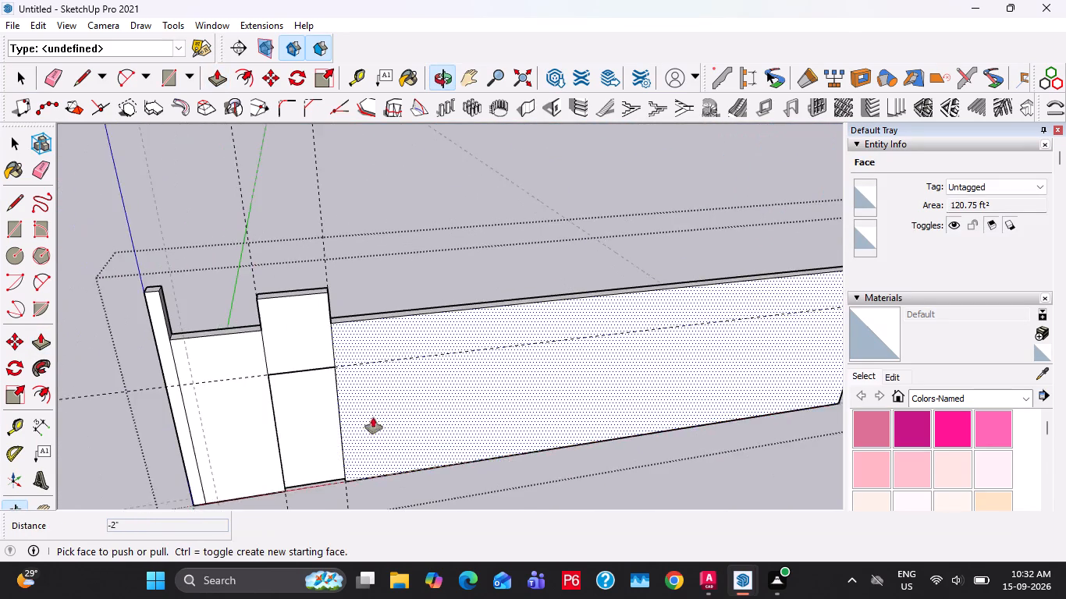
{"action": "scroll", "coordinate": [368, 418], "scroll_direction": "up", "scroll_amount": 2}
Place a vertical guide about 1'5" from the recessed panel's far edge on the wall's front face.
{"action": "key", "text": "space"}
{"action": "scroll", "coordinate": [313, 390], "scroll_direction": "down", "scroll_amount": 4}
{"action": "key", "text": "t"}
{"action": "left_click", "coordinate": [325, 399]}
{"action": "scroll", "coordinate": [376, 395], "scroll_direction": "down", "scroll_amount": 4}
{"action": "middle_click_drag", "start_coordinate": [407, 394], "coordinate": [197, 410], "text": "shift"}
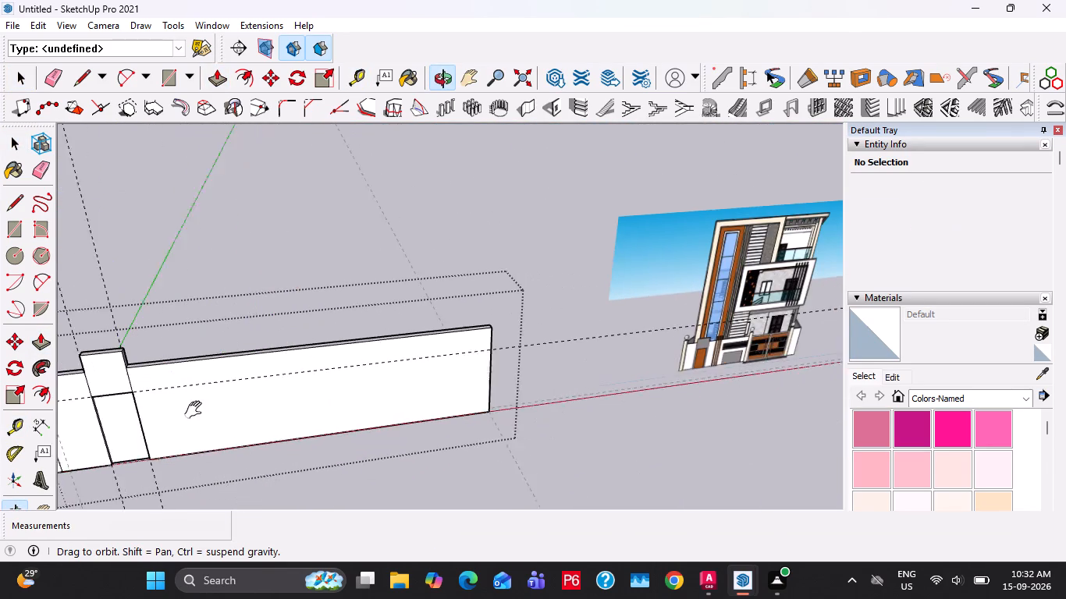
{"action": "middle_click_drag", "start_coordinate": [197, 410], "coordinate": [246, 409], "text": "shift"}
{"action": "scroll", "coordinate": [220, 418], "scroll_direction": "up", "scroll_amount": 4}
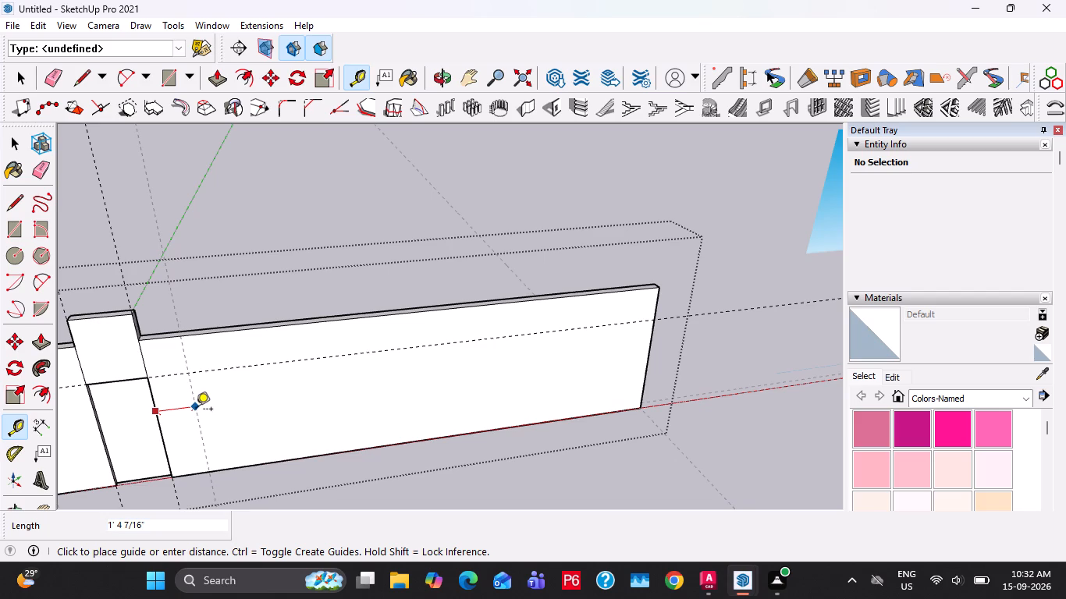
{"action": "scroll", "coordinate": [197, 403], "scroll_direction": "down", "scroll_amount": 3}
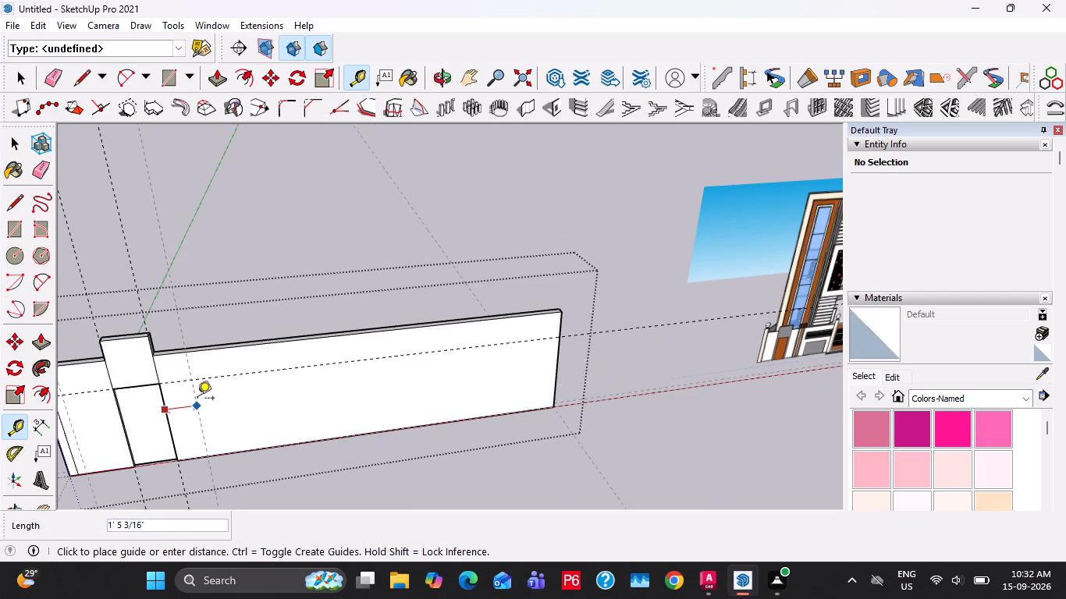
{"action": "scroll", "coordinate": [197, 399], "scroll_direction": "down", "scroll_amount": 4}
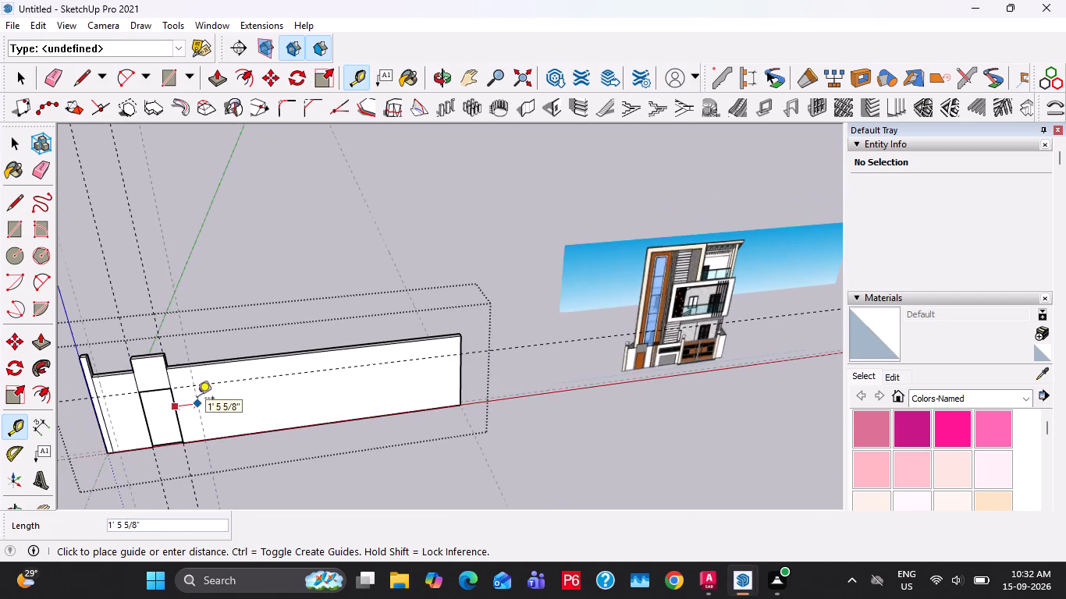
{"action": "scroll", "coordinate": [197, 399], "scroll_direction": "up", "scroll_amount": 4}
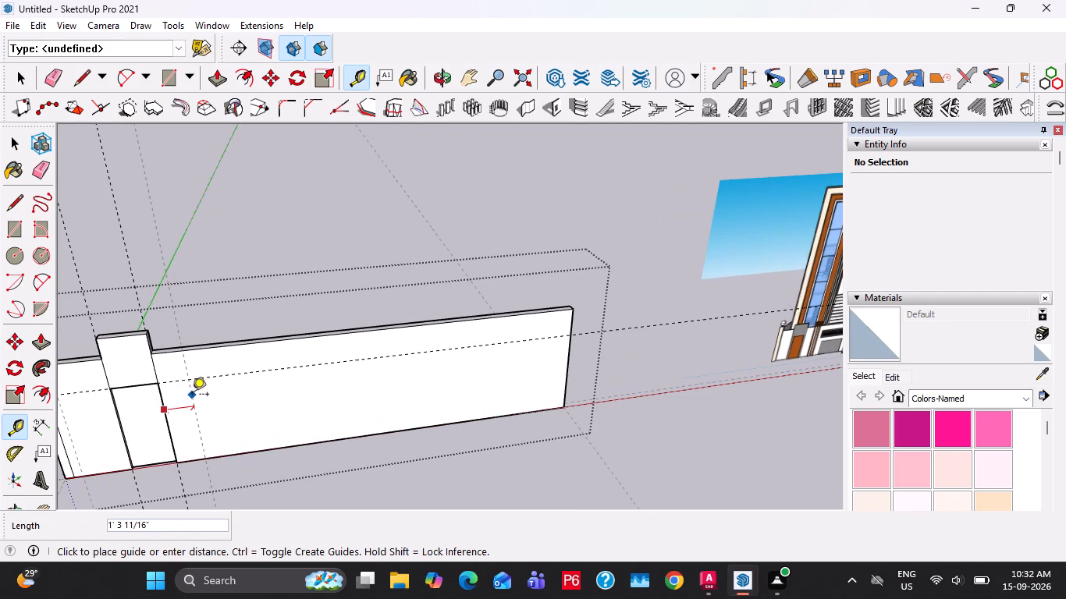
{"action": "left_click", "coordinate": [197, 393]}
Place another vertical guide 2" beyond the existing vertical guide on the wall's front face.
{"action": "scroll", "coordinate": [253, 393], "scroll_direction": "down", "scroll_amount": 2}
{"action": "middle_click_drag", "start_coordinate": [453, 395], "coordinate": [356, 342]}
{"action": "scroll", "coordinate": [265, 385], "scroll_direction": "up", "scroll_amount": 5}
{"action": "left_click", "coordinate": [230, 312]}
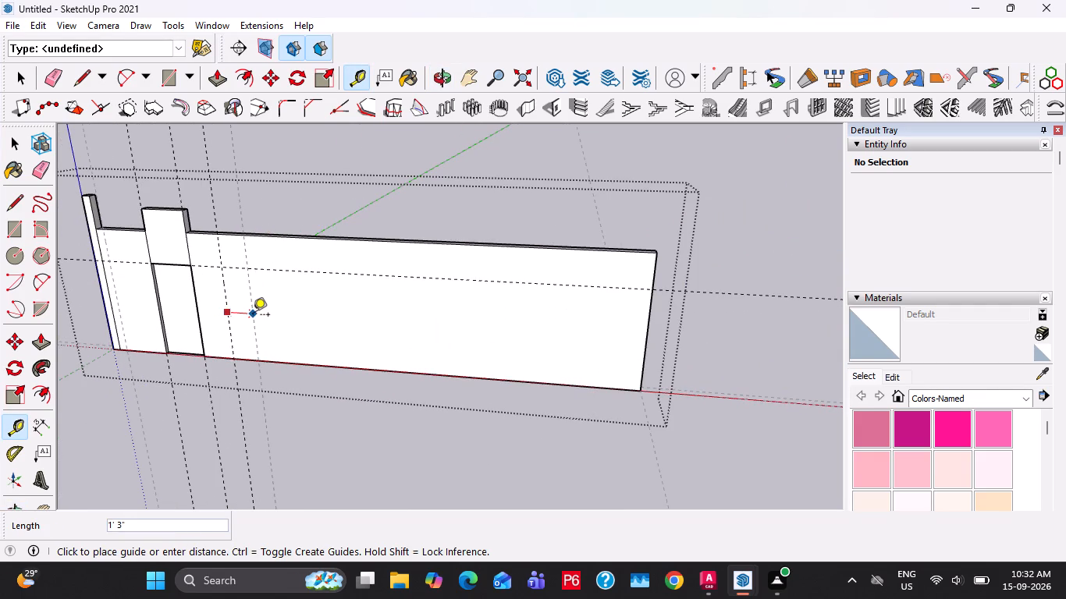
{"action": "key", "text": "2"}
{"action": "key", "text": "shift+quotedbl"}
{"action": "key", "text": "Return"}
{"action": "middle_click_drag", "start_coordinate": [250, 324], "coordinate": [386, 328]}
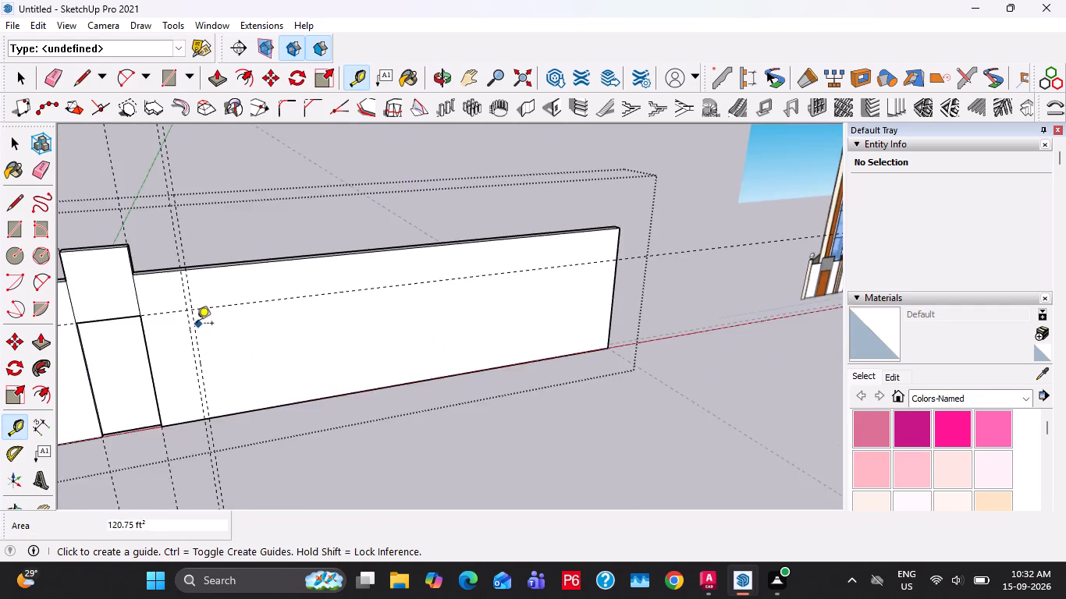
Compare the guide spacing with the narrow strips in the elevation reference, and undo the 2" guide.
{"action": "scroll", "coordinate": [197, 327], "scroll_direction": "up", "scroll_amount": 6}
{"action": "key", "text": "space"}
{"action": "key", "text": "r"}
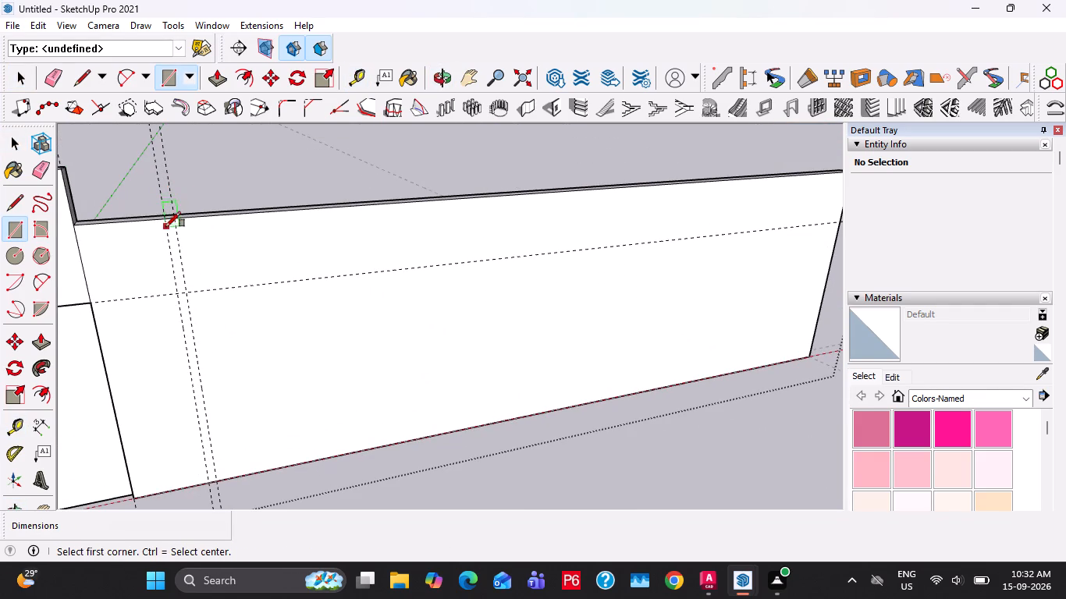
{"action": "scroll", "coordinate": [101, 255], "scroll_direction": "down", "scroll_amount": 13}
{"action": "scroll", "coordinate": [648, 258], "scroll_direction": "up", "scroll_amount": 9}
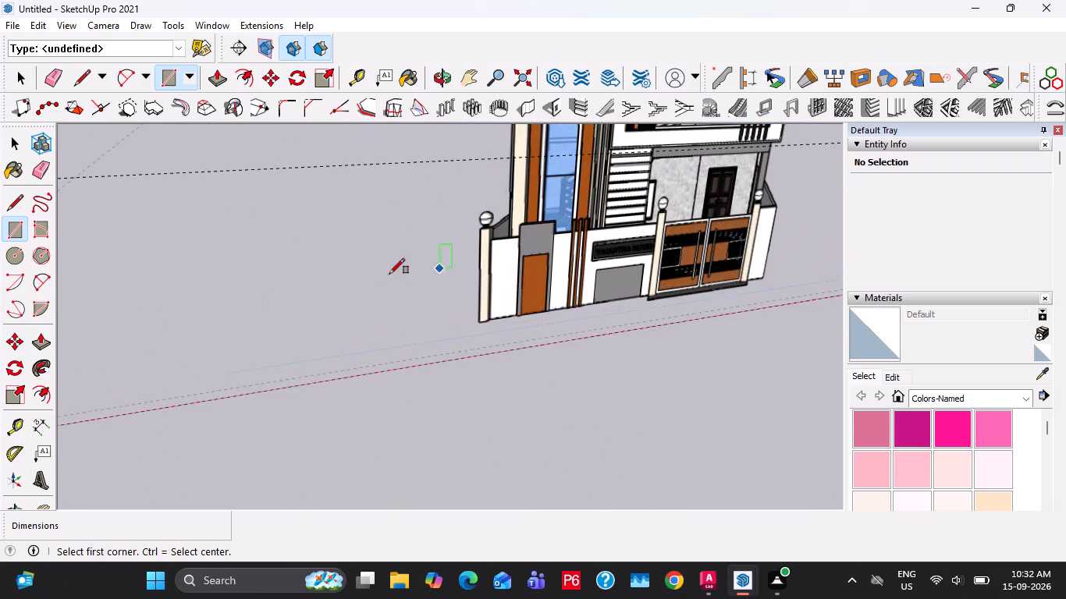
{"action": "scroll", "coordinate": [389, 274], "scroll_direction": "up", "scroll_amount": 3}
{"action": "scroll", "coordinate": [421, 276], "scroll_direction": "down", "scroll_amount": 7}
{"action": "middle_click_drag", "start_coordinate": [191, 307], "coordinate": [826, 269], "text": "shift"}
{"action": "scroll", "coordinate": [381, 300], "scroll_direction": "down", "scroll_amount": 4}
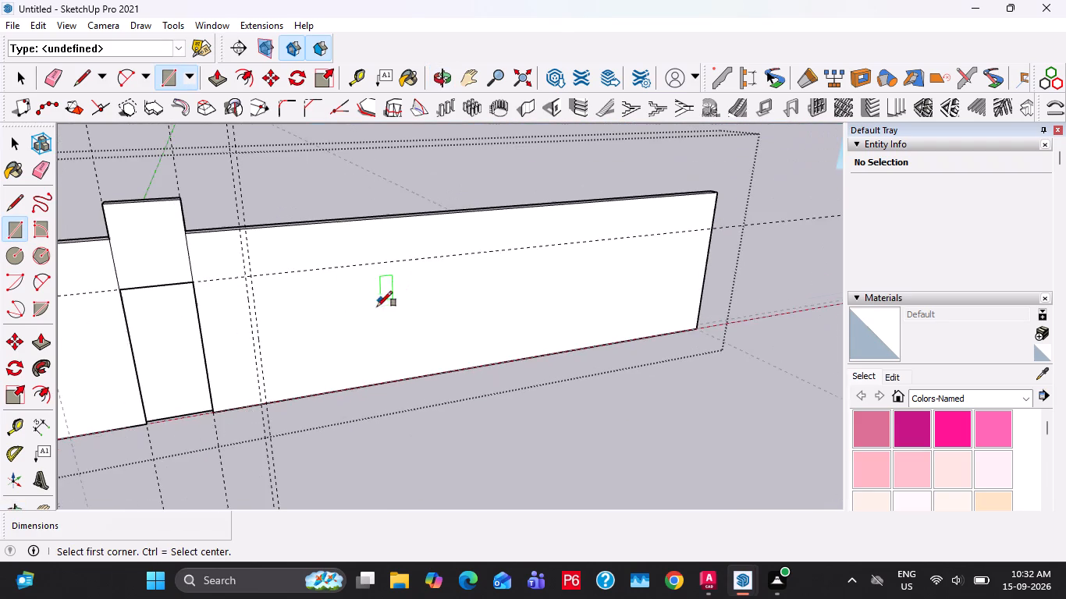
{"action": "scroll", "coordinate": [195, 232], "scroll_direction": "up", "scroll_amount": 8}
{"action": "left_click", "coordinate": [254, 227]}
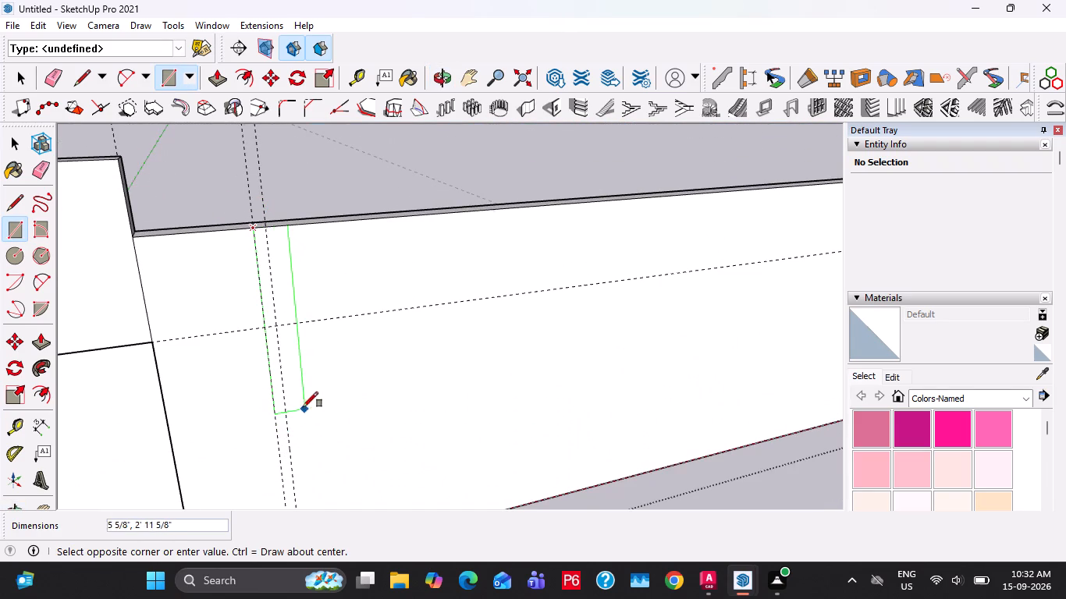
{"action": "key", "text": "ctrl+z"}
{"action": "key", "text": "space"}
Place a vertical guide 4" beyond the remaining vertical guide on the wall's front face.
{"action": "type", "text": "T"}
{"action": "left_click", "coordinate": [268, 359]}
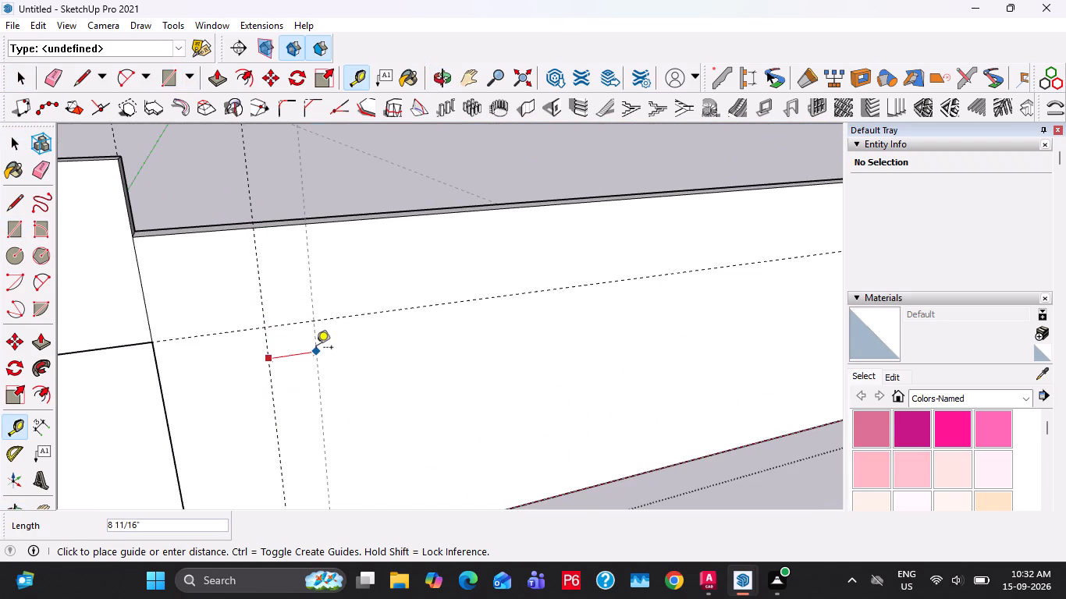
{"action": "type", "text": "4\""}
{"action": "key", "text": "Return"}
Draw a 4" wide rectangle between the two guides, from the wall's top edge down to its base.
{"action": "key", "text": "space"}
{"action": "type", "text": "R"}
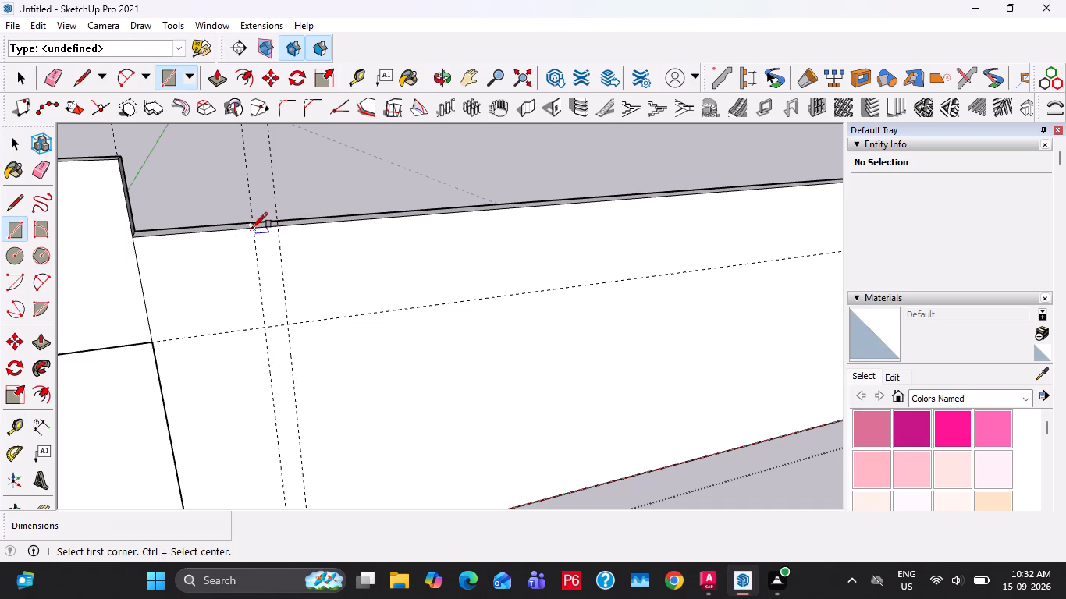
{"action": "left_click", "coordinate": [252, 227]}
{"action": "scroll", "coordinate": [297, 349], "scroll_direction": "down", "scroll_amount": 4}
{"action": "middle_click_drag", "start_coordinate": [310, 396], "coordinate": [291, 278], "text": "shift"}
{"action": "scroll", "coordinate": [282, 387], "scroll_direction": "up", "scroll_amount": 4}
{"action": "left_click", "coordinate": [297, 393]}
{"action": "key", "text": "space"}
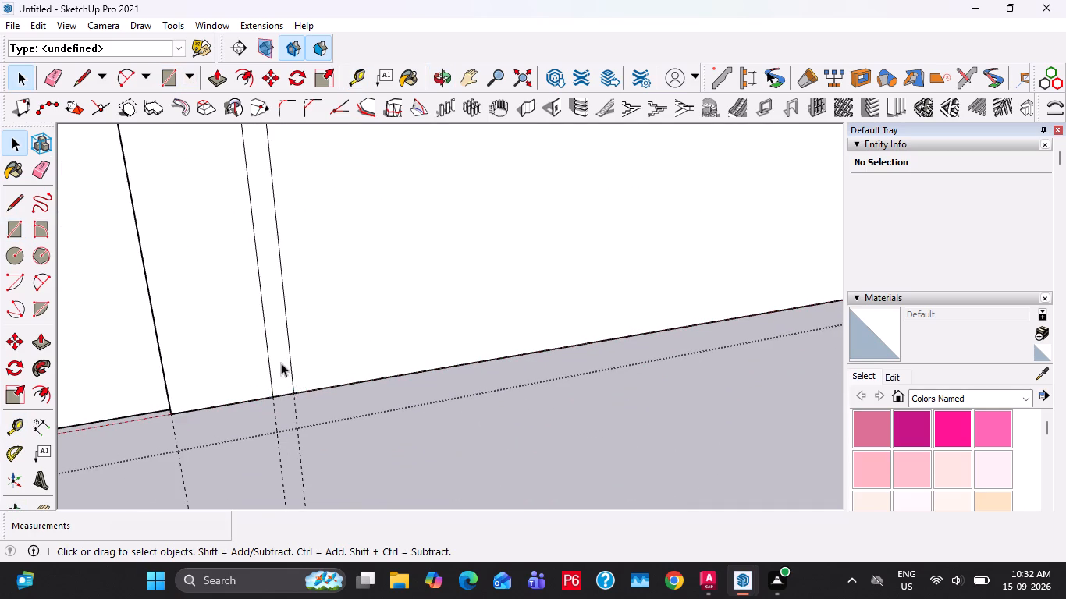
Draw two lines across the wall's top face from the upper corners of the narrow strip.
{"action": "scroll", "coordinate": [279, 362], "scroll_direction": "down", "scroll_amount": 17}
{"action": "middle_click_drag", "start_coordinate": [314, 292], "coordinate": [305, 346], "text": "shift"}
{"action": "scroll", "coordinate": [257, 350], "scroll_direction": "up", "scroll_amount": 10}
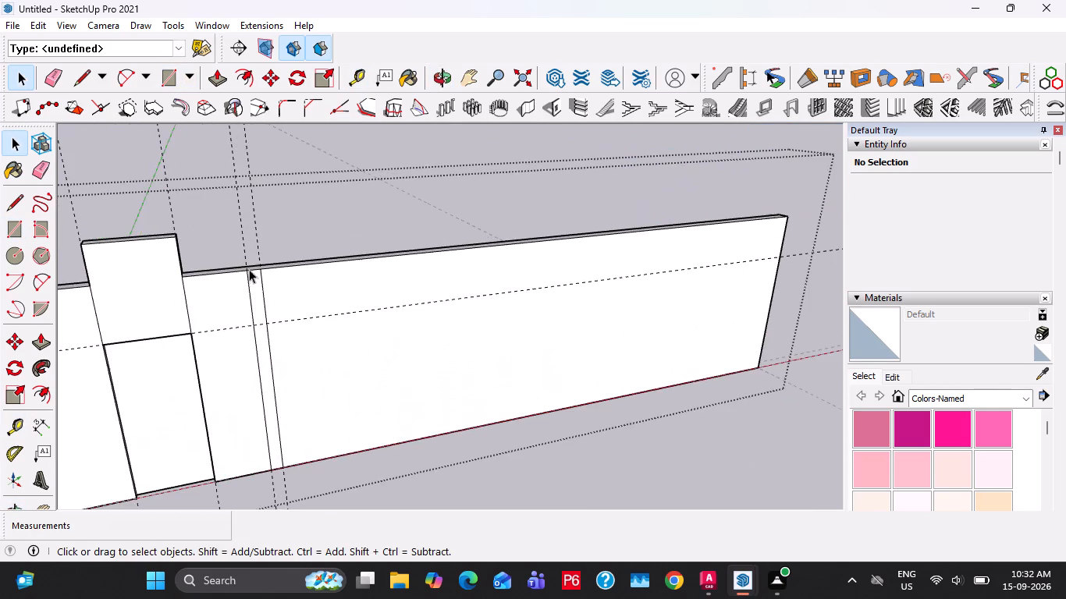
{"action": "left_click", "coordinate": [254, 282]}
{"action": "middle_click_drag", "start_coordinate": [257, 282], "coordinate": [264, 352]}
{"action": "scroll", "coordinate": [263, 330], "scroll_direction": "up", "scroll_amount": 14}
{"action": "key", "text": "l"}
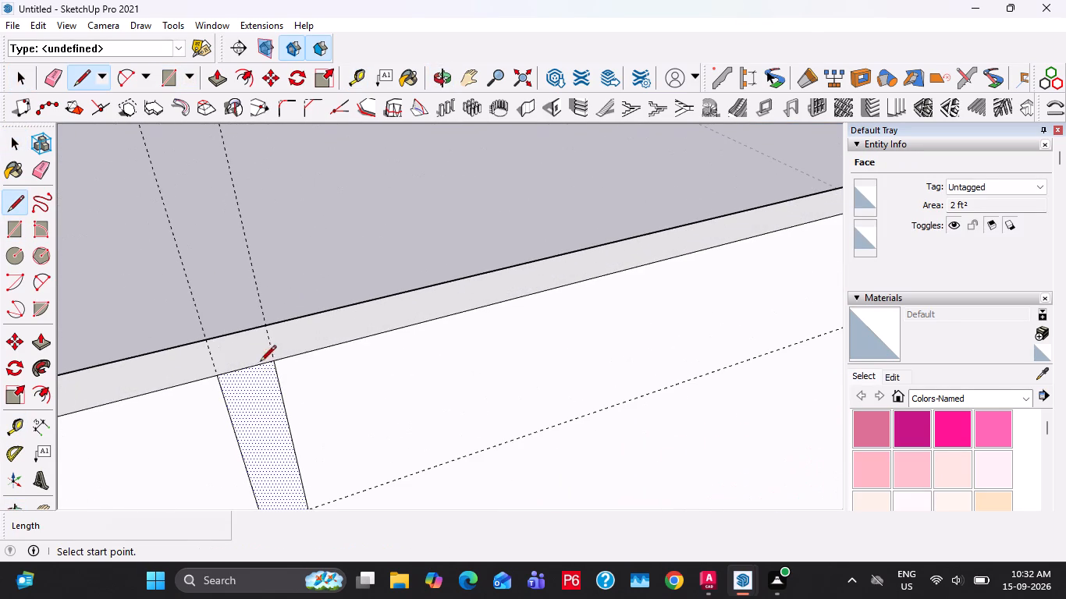
{"action": "left_click", "coordinate": [273, 363]}
{"action": "scroll", "coordinate": [279, 325], "scroll_direction": "up", "scroll_amount": 1}
{"action": "middle_click_drag", "start_coordinate": [271, 341], "coordinate": [176, 397]}
{"action": "left_click", "coordinate": [265, 268]}
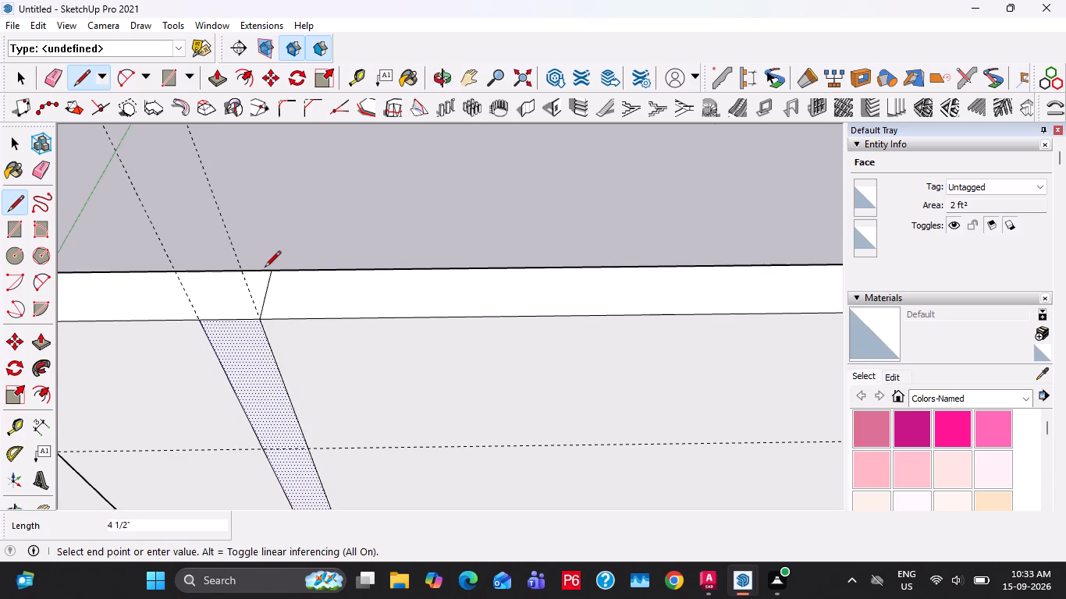
{"action": "key", "text": "space"}
{"action": "key", "text": "l"}
{"action": "left_click", "coordinate": [208, 317]}
{"action": "left_click", "coordinate": [208, 277]}
{"action": "key", "text": "space"}
Copy the narrow strip face with its edges 1' along the wall, away from the raised panel.
{"action": "scroll", "coordinate": [247, 299], "scroll_direction": "down", "scroll_amount": 20}
{"action": "scroll", "coordinate": [247, 299], "scroll_direction": "down", "scroll_amount": 6}
{"action": "middle_click_drag", "start_coordinate": [601, 360], "coordinate": [204, 312], "text": "shift"}
{"action": "scroll", "coordinate": [476, 288], "scroll_direction": "up", "scroll_amount": 8}
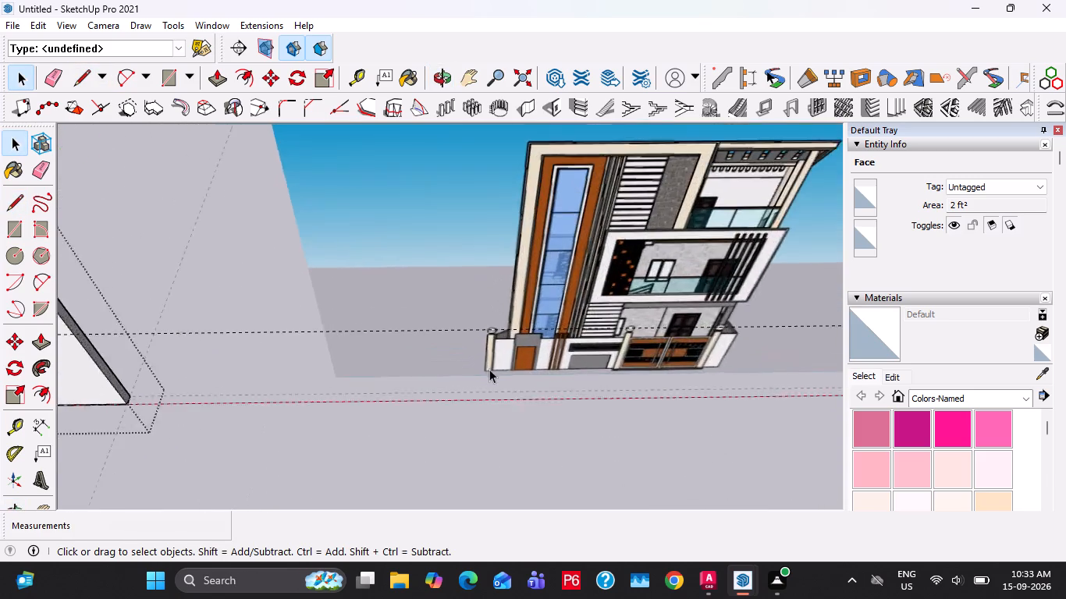
{"action": "scroll", "coordinate": [489, 369], "scroll_direction": "up", "scroll_amount": 4}
{"action": "scroll", "coordinate": [490, 370], "scroll_direction": "down", "scroll_amount": 7}
{"action": "middle_click_drag", "start_coordinate": [354, 375], "coordinate": [816, 390], "text": "shift"}
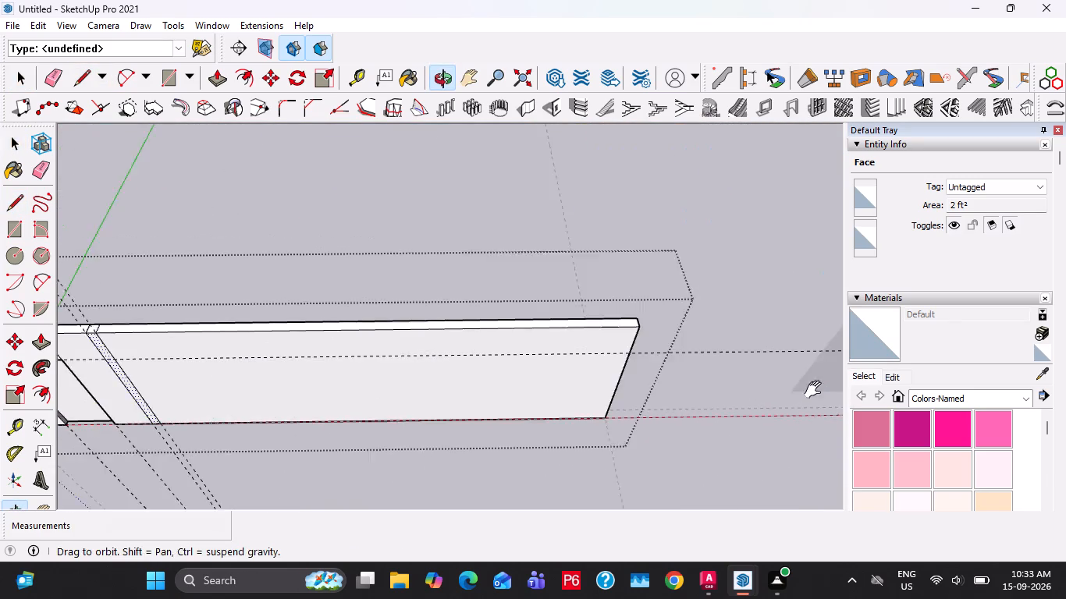
{"action": "middle_click_drag", "start_coordinate": [816, 390], "coordinate": [797, 390], "text": "shift"}
{"action": "scroll", "coordinate": [278, 370], "scroll_direction": "up", "scroll_amount": 3}
{"action": "middle_click_drag", "start_coordinate": [147, 399], "coordinate": [461, 396]}
{"action": "scroll", "coordinate": [404, 385], "scroll_direction": "up", "scroll_amount": 4}
{"action": "double_click", "coordinate": [395, 298]}
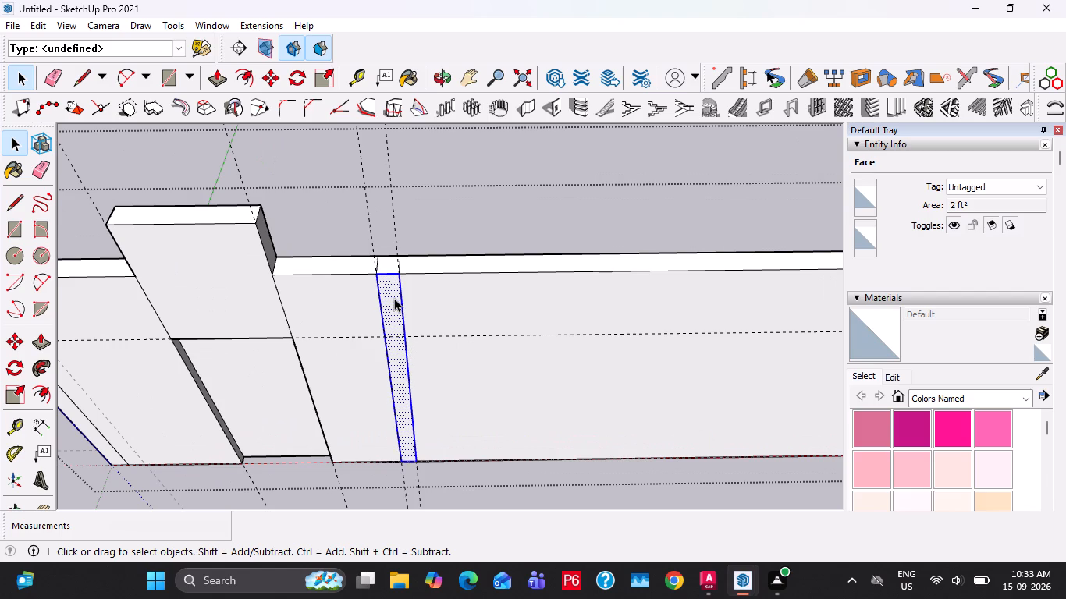
{"action": "key", "text": "m"}
{"action": "left_click", "coordinate": [397, 278]}
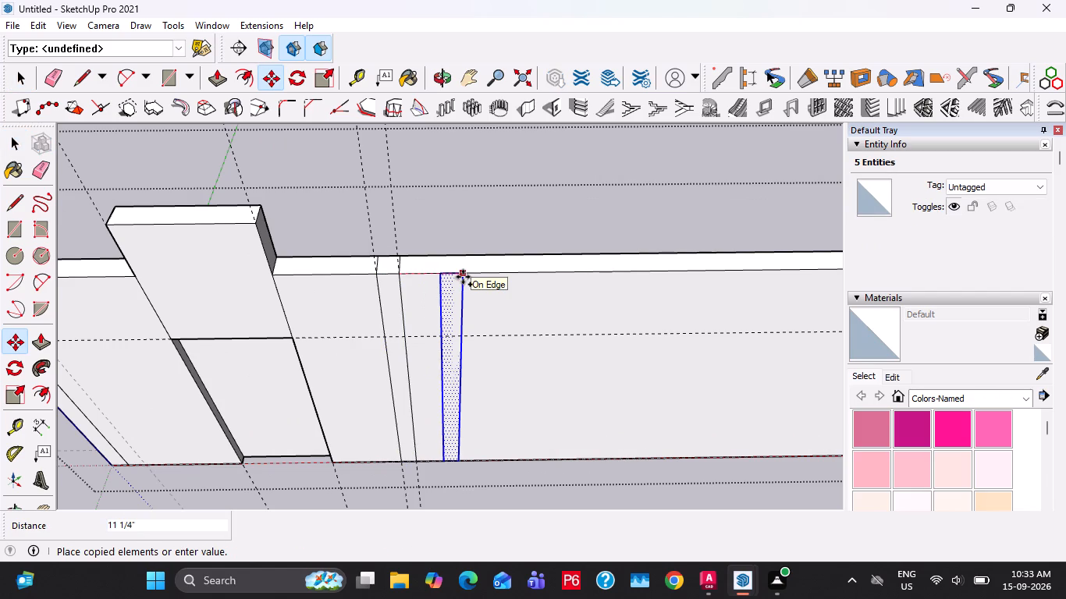
{"action": "type", "text": "1'"}
{"action": "key", "text": "Return"}
{"action": "key", "text": "space"}
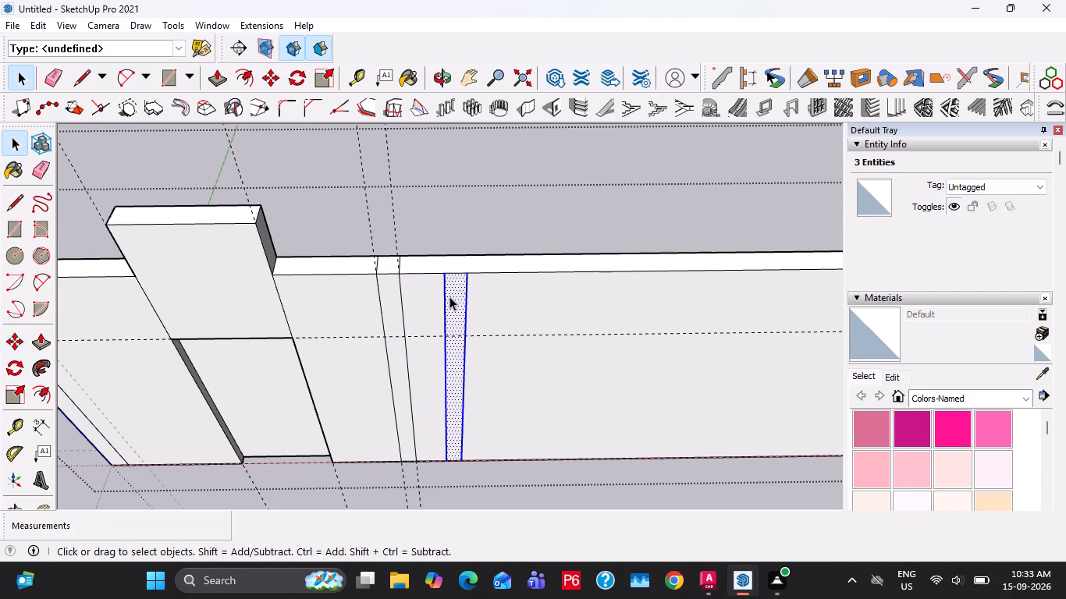
Copy the second strip farther along the wall at the same spacing to form a third strip.
{"action": "key", "text": "m"}
{"action": "left_click", "coordinate": [398, 275]}
{"action": "left_click", "coordinate": [474, 275]}
Examine the three vertical strips in the elevation reference and compare them with the strips drawn on the wall.
{"action": "scroll", "coordinate": [388, 278], "scroll_direction": "down", "scroll_amount": 8}
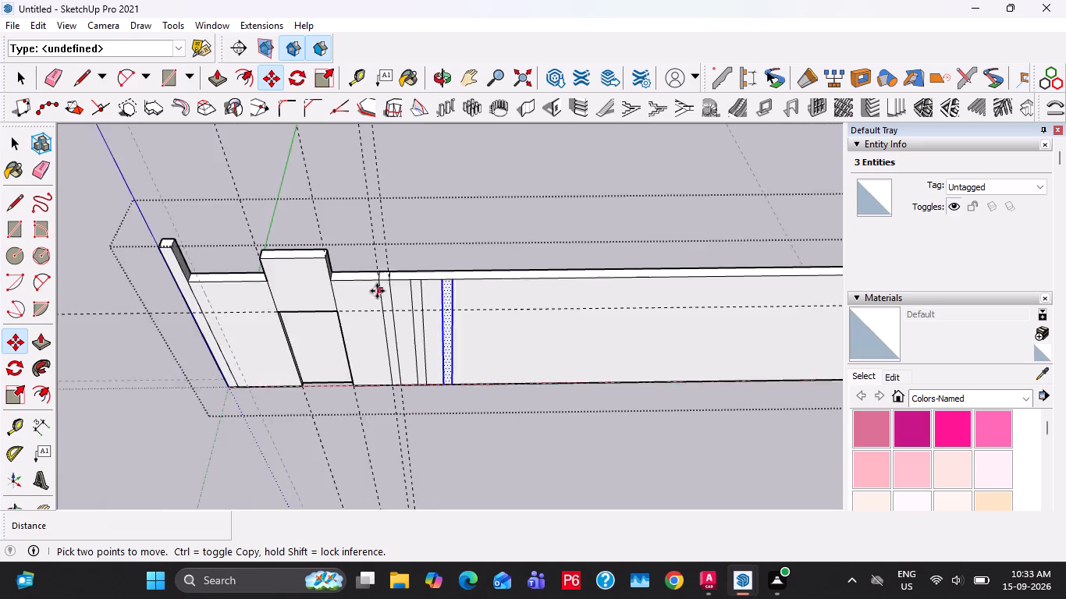
{"action": "scroll", "coordinate": [377, 291], "scroll_direction": "down", "scroll_amount": 6}
{"action": "middle_click_drag", "start_coordinate": [649, 317], "coordinate": [176, 303], "text": "shift"}
{"action": "scroll", "coordinate": [504, 318], "scroll_direction": "up", "scroll_amount": 14}
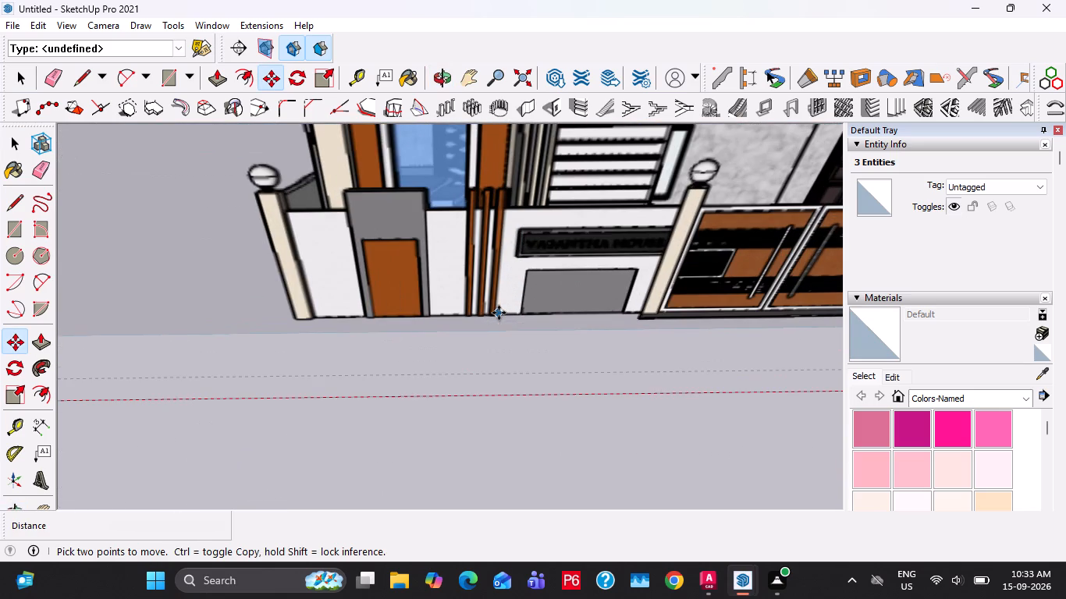
{"action": "scroll", "coordinate": [499, 313], "scroll_direction": "down", "scroll_amount": 9}
{"action": "middle_click_drag", "start_coordinate": [316, 325], "coordinate": [700, 244], "text": "shift"}
{"action": "scroll", "coordinate": [695, 292], "scroll_direction": "down", "scroll_amount": 7}
{"action": "middle_click_drag", "start_coordinate": [423, 337], "coordinate": [721, 331], "text": "shift"}
Copy the first strip's segment on the wall's top face to line up with the second and third strips.
{"action": "scroll", "coordinate": [441, 331], "scroll_direction": "up", "scroll_amount": 7}
{"action": "middle_click_drag", "start_coordinate": [467, 292], "coordinate": [461, 444]}
{"action": "scroll", "coordinate": [440, 277], "scroll_direction": "up", "scroll_amount": 9}
{"action": "key", "text": "space"}
{"action": "double_click", "coordinate": [347, 227]}
{"action": "key", "text": "m"}
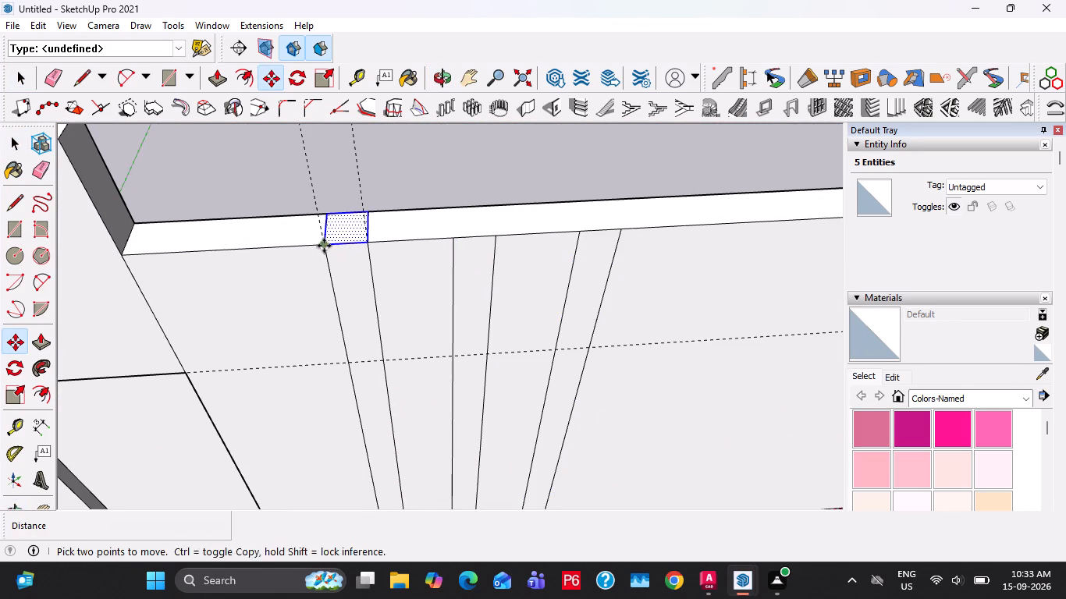
{"action": "left_click", "coordinate": [324, 246]}
{"action": "left_click", "coordinate": [453, 235]}
{"action": "left_click", "coordinate": [453, 237]}
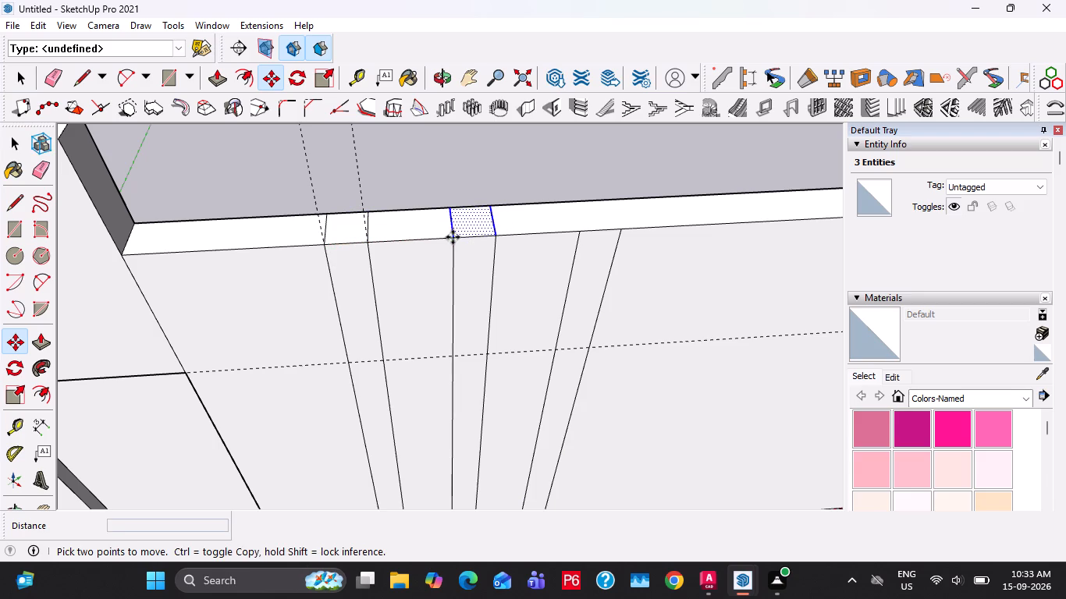
{"action": "left_click", "coordinate": [577, 230]}
{"action": "key", "text": "space"}
Push/Pull the top faces of all three strips up 1' above the wall.
{"action": "left_click", "coordinate": [351, 231]}
{"action": "key", "text": "p"}
{"action": "left_click", "coordinate": [351, 231]}
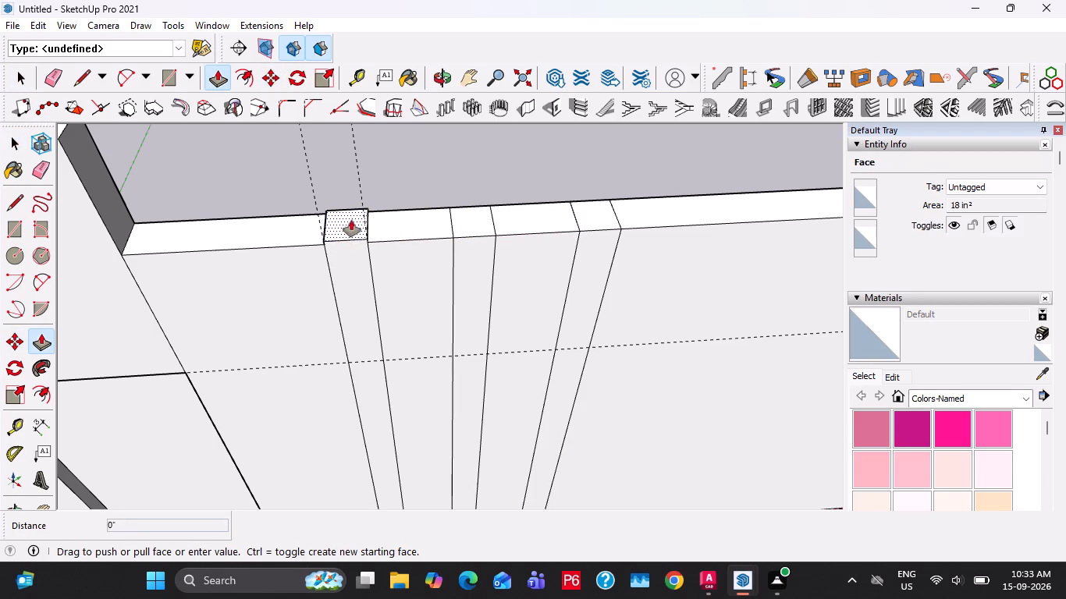
{"action": "type", "text": "1'"}
{"action": "key", "text": "Return"}
{"action": "scroll", "coordinate": [355, 229], "scroll_direction": "down", "scroll_amount": 5}
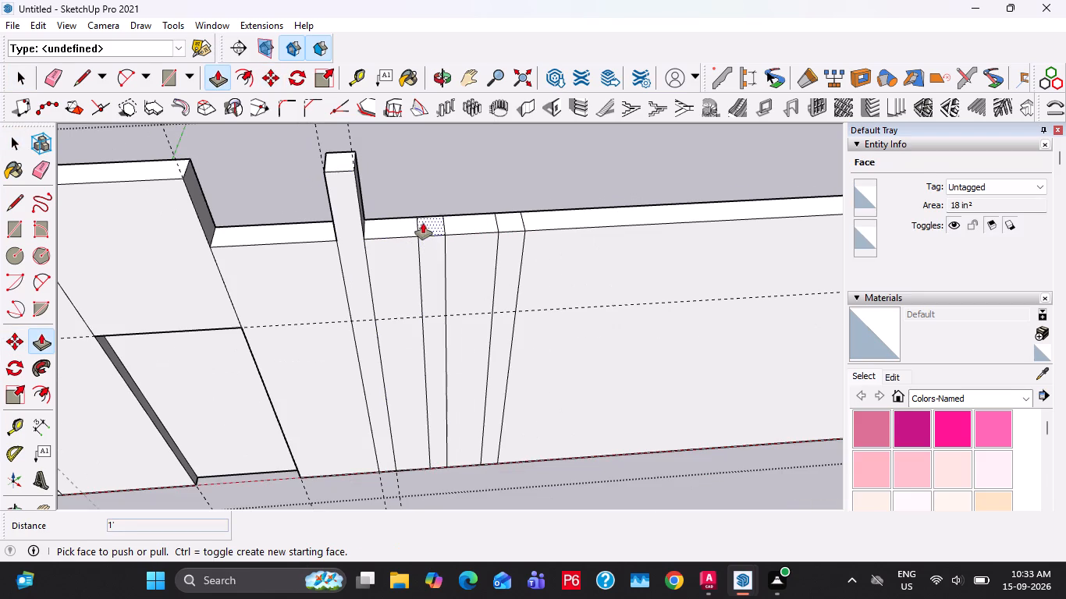
{"action": "double_click", "coordinate": [423, 223]}
{"action": "double_click", "coordinate": [515, 228]}
{"action": "key", "text": "space"}
Examine the wall section beyond the three strips in the elevation reference and compare it with the modelled wall.
{"action": "scroll", "coordinate": [357, 280], "scroll_direction": "down", "scroll_amount": 16}
{"action": "middle_click_drag", "start_coordinate": [627, 347], "coordinate": [269, 356], "text": "shift"}
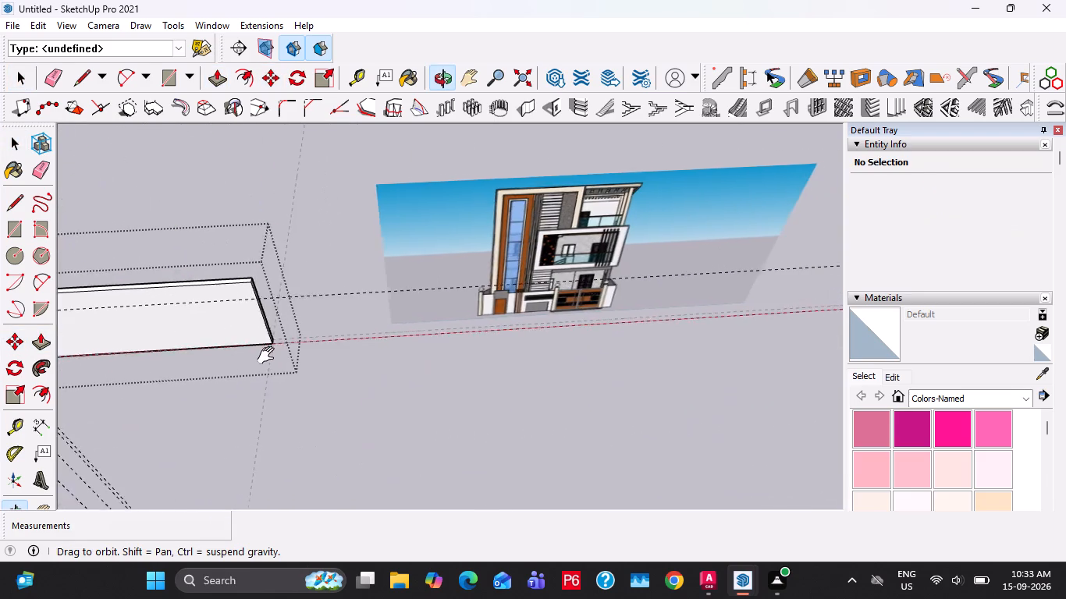
{"action": "middle_click_drag", "start_coordinate": [269, 356], "coordinate": [272, 278], "text": "shift"}
{"action": "scroll", "coordinate": [545, 296], "scroll_direction": "up", "scroll_amount": 13}
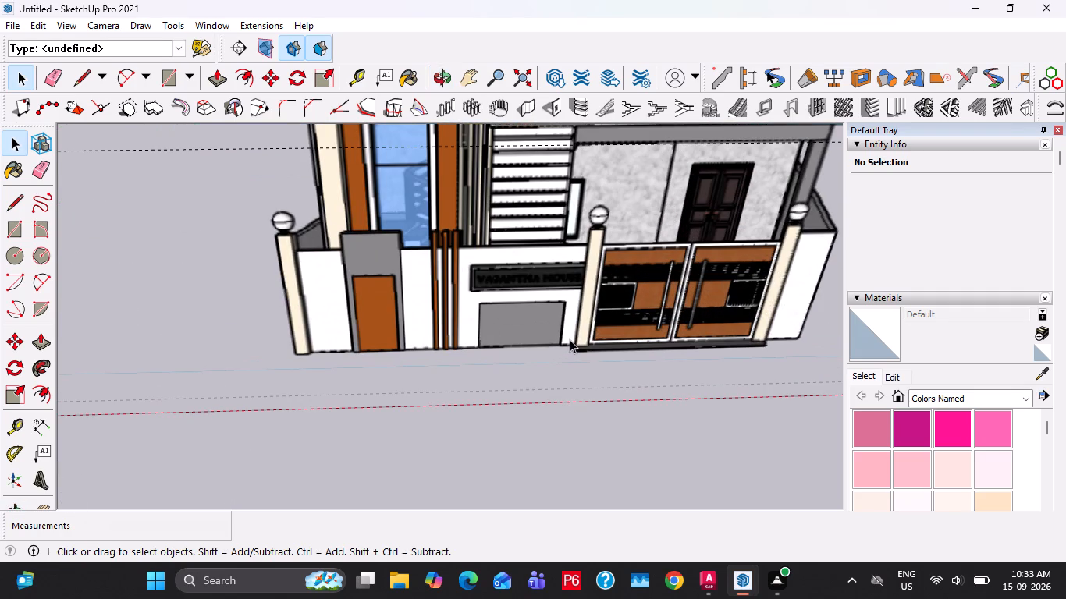
{"action": "scroll", "coordinate": [570, 339], "scroll_direction": "down", "scroll_amount": 9}
{"action": "middle_click_drag", "start_coordinate": [322, 331], "coordinate": [585, 319], "text": "shift"}
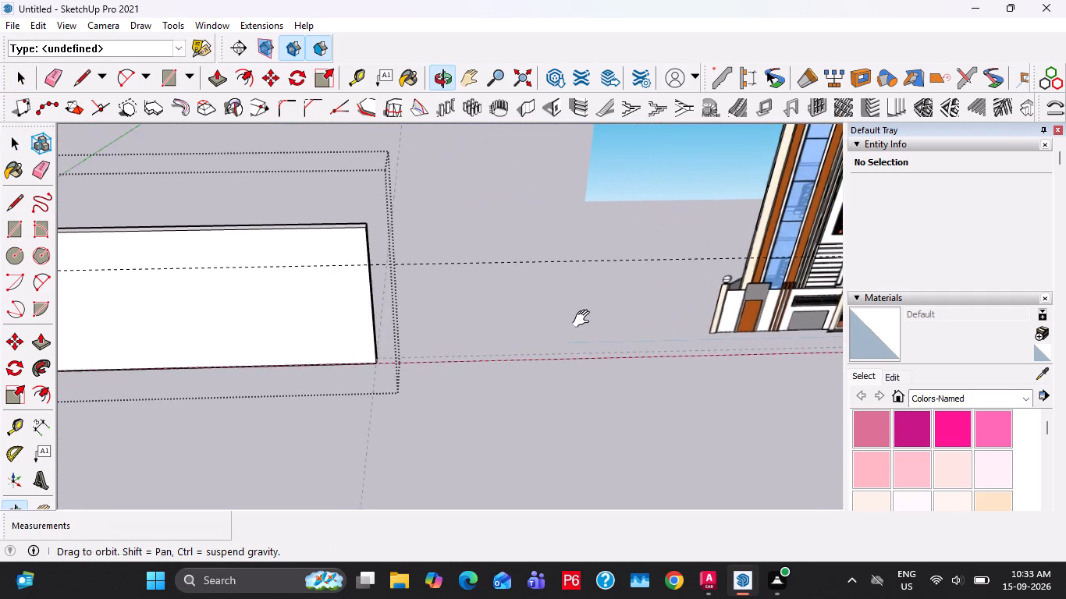
{"action": "middle_click_drag", "start_coordinate": [585, 319], "coordinate": [596, 316], "text": "shift"}
{"action": "scroll", "coordinate": [583, 310], "scroll_direction": "down", "scroll_amount": 4}
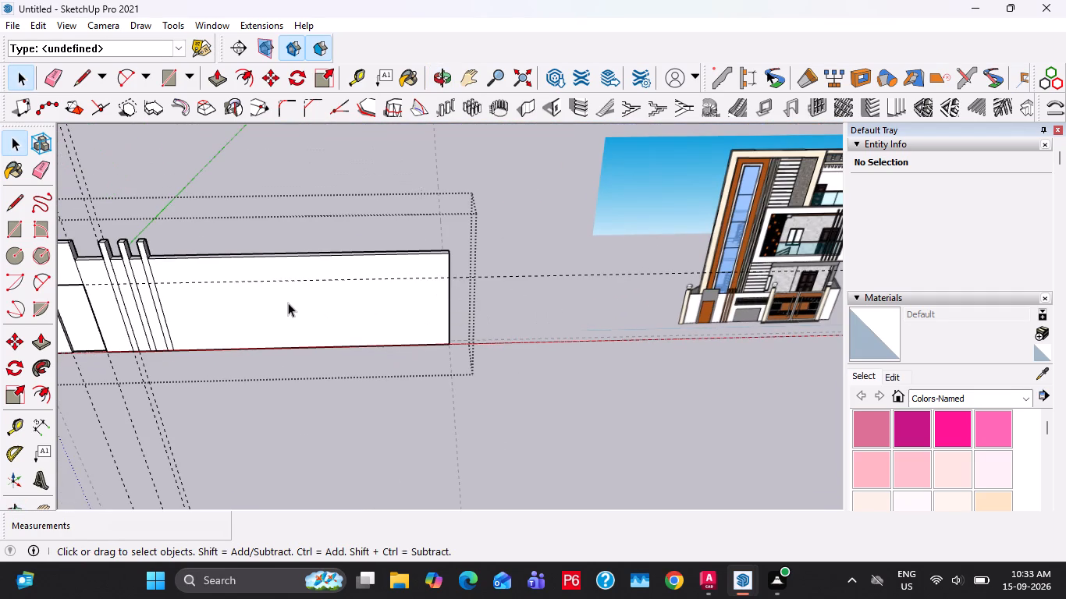
{"action": "scroll", "coordinate": [177, 338], "scroll_direction": "up", "scroll_amount": 1}
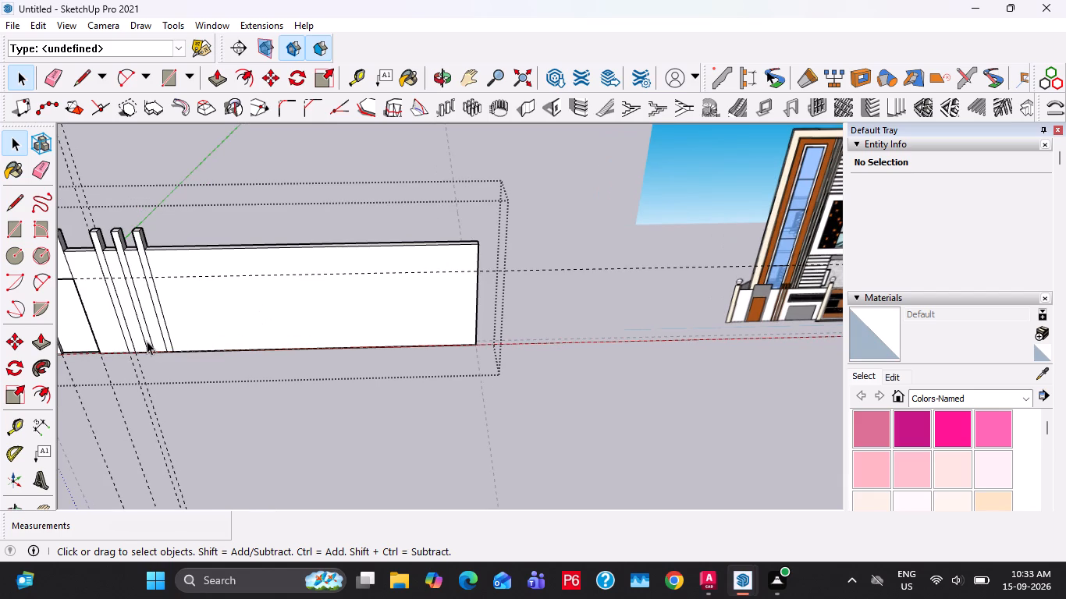
Place a vertical guide about 1'6" beyond the third strip on the wall's front face.
{"action": "scroll", "coordinate": [144, 342], "scroll_direction": "up", "scroll_amount": 1}
{"action": "key", "text": "t"}
{"action": "left_click", "coordinate": [160, 310]}
{"action": "scroll", "coordinate": [198, 305], "scroll_direction": "down", "scroll_amount": 3}
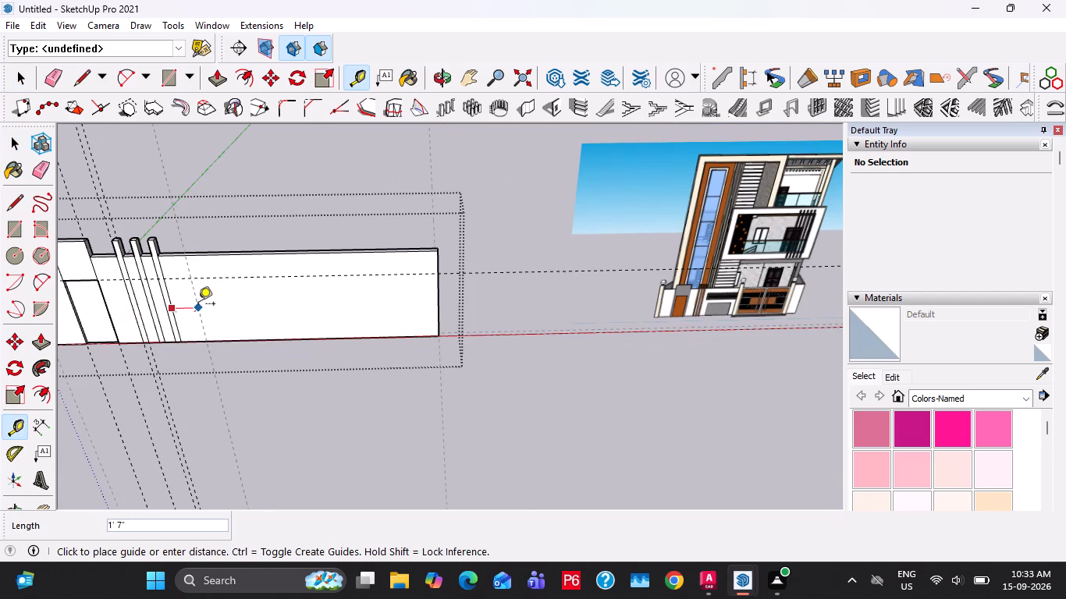
{"action": "scroll", "coordinate": [198, 305], "scroll_direction": "up", "scroll_amount": 2}
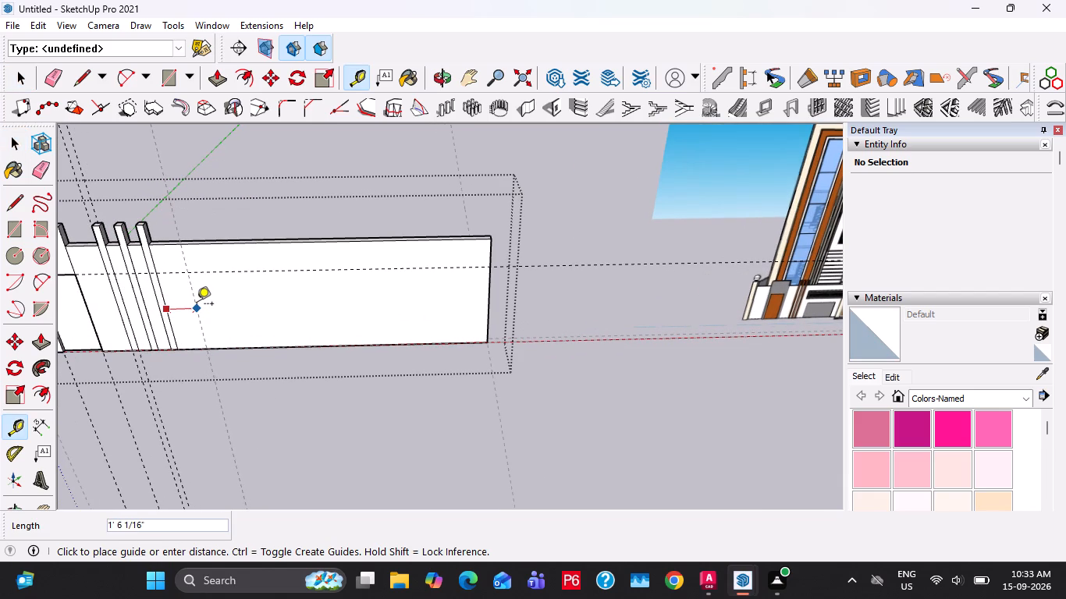
{"action": "left_click", "coordinate": [197, 305]}
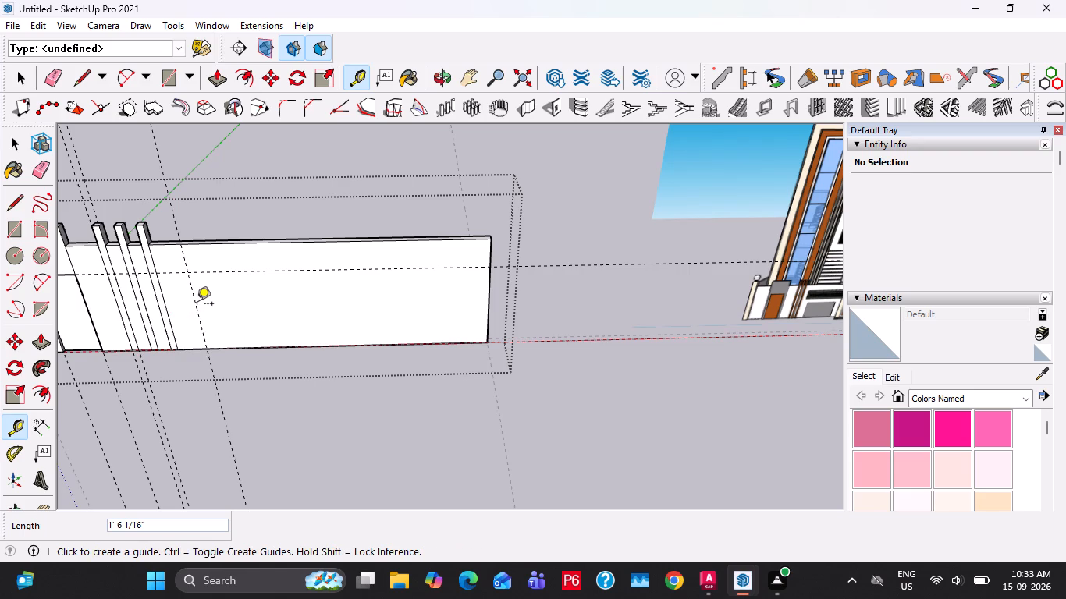
Place a horizontal guide 1'6" below the existing horizontal guide on the wall's front face.
{"action": "scroll", "coordinate": [201, 291], "scroll_direction": "up", "scroll_amount": 3}
{"action": "left_click", "coordinate": [228, 267]}
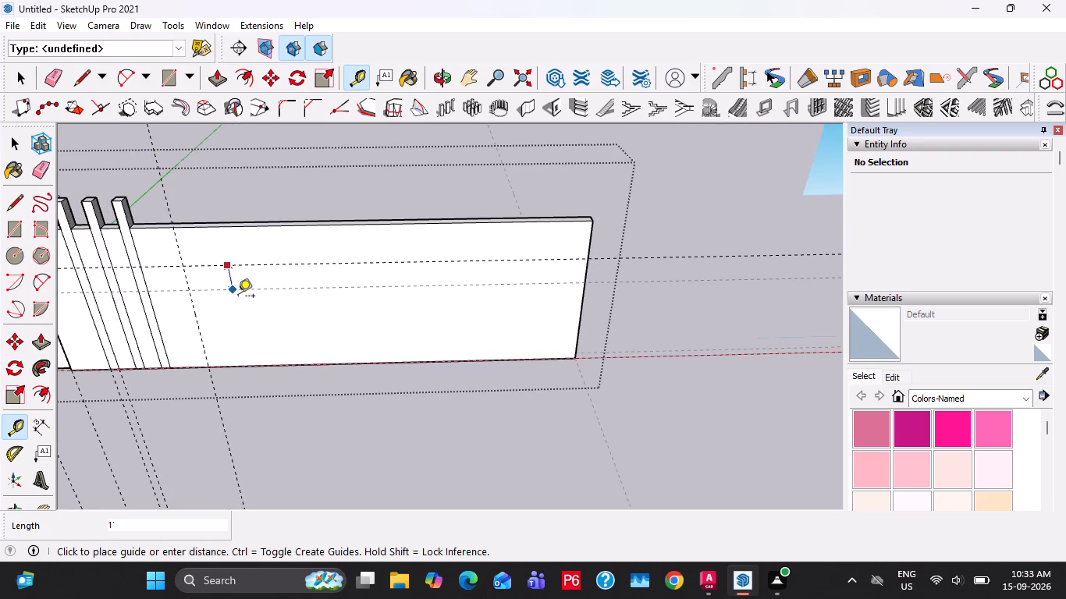
{"action": "key", "text": "1"}
{"action": "type", "text": "'6\""}
{"action": "key", "text": "Return"}
Place a vertical guide 1' beyond the vertical guide that follows the third strip on the wall's front face.
{"action": "middle_click_drag", "start_coordinate": [260, 310], "coordinate": [261, 199]}
{"action": "scroll", "coordinate": [249, 209], "scroll_direction": "down", "scroll_amount": 6}
{"action": "middle_click_drag", "start_coordinate": [375, 279], "coordinate": [307, 284], "text": "shift"}
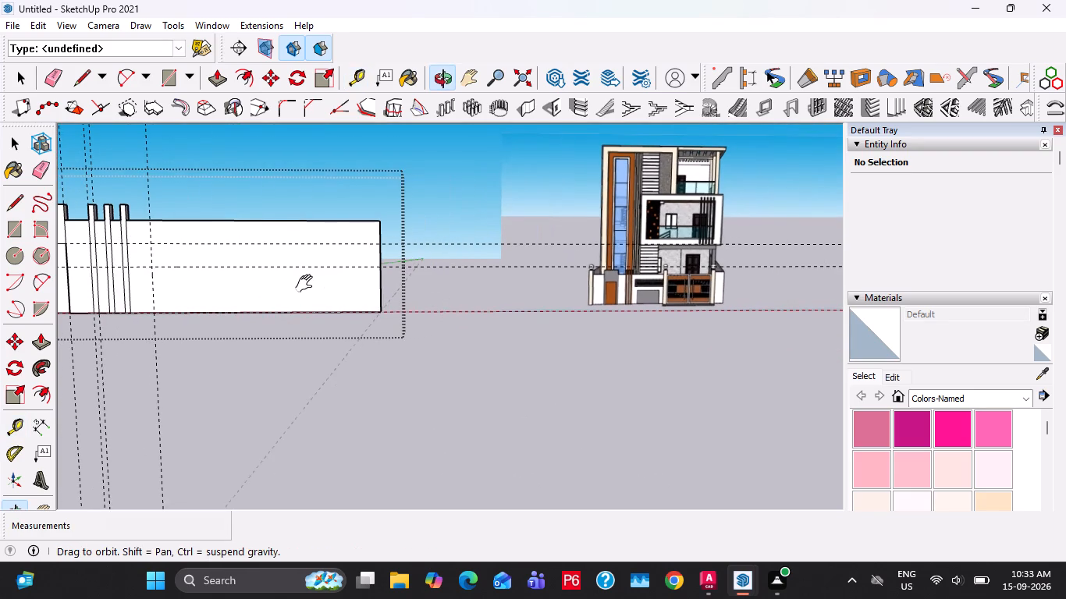
{"action": "middle_click_drag", "start_coordinate": [307, 284], "coordinate": [308, 284], "text": "shift"}
{"action": "scroll", "coordinate": [233, 297], "scroll_direction": "up", "scroll_amount": 2}
{"action": "scroll", "coordinate": [126, 306], "scroll_direction": "up", "scroll_amount": 1}
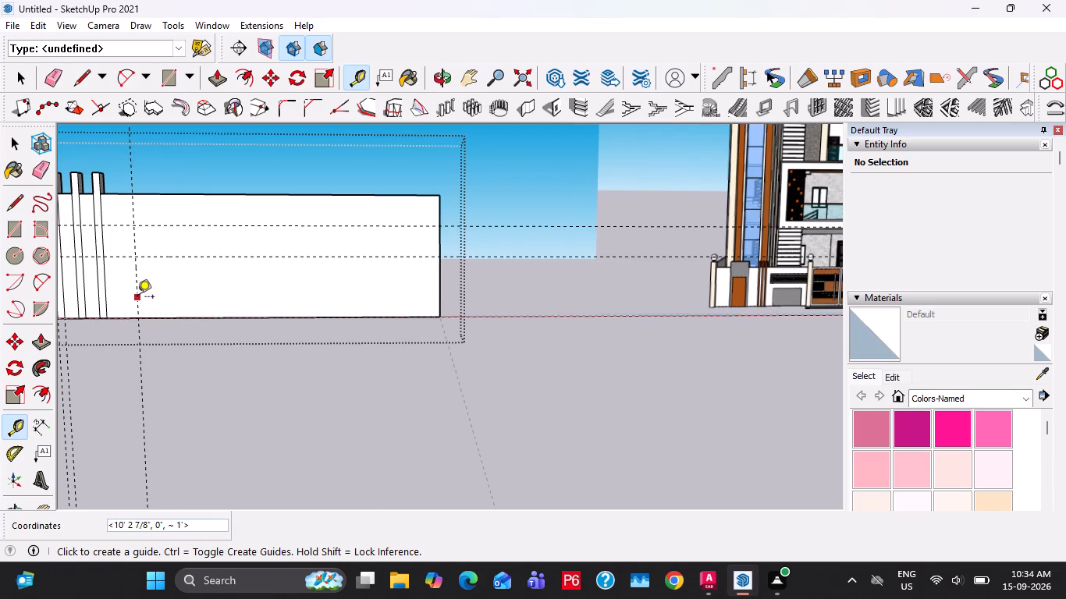
{"action": "left_click", "coordinate": [137, 298]}
{"action": "type", "text": "1'"}
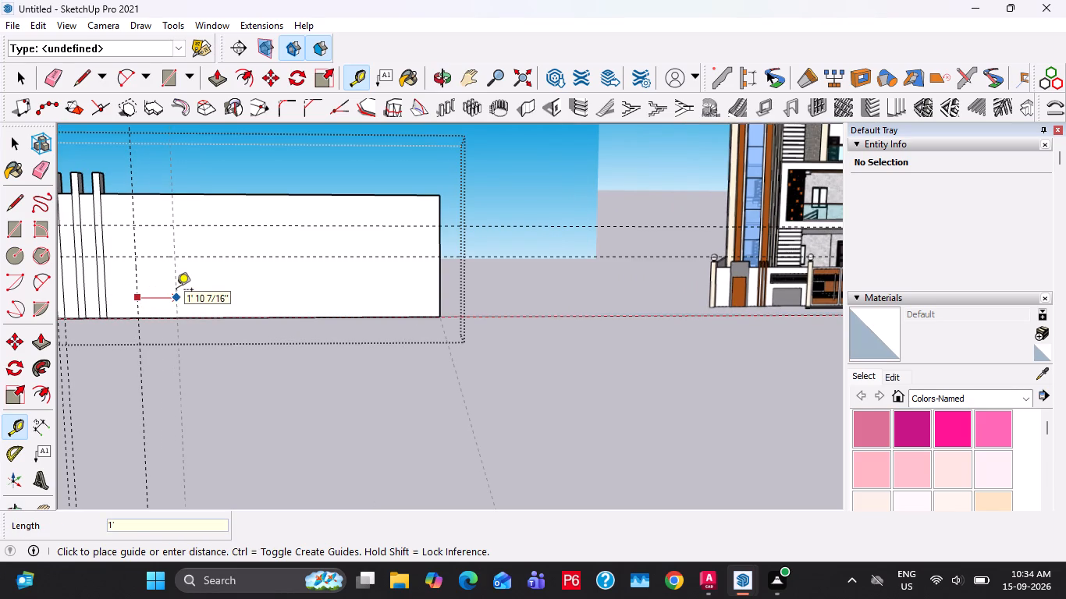
{"action": "key", "text": "Return"}
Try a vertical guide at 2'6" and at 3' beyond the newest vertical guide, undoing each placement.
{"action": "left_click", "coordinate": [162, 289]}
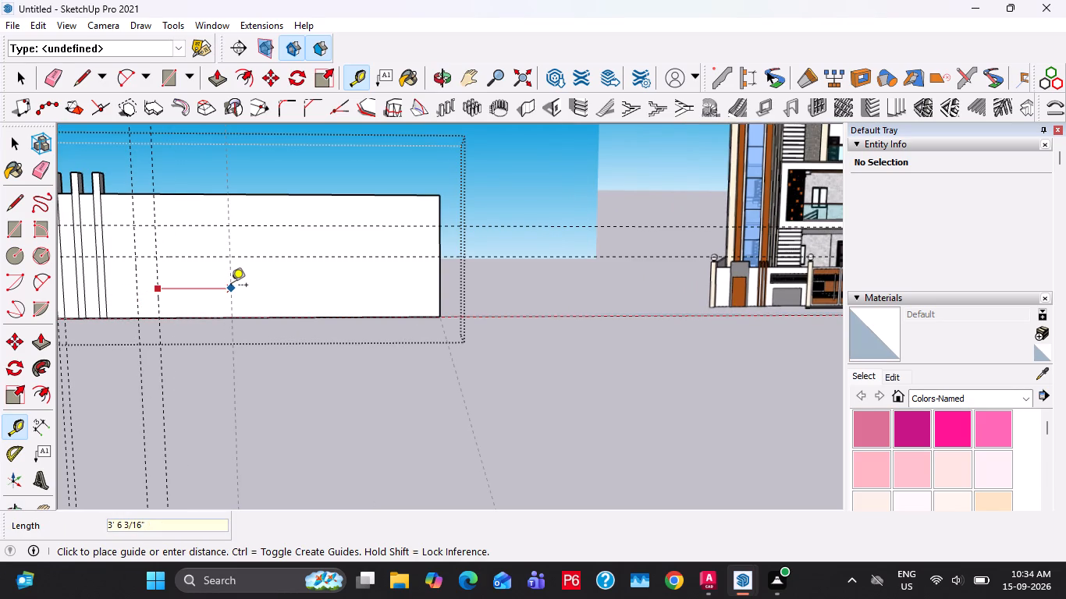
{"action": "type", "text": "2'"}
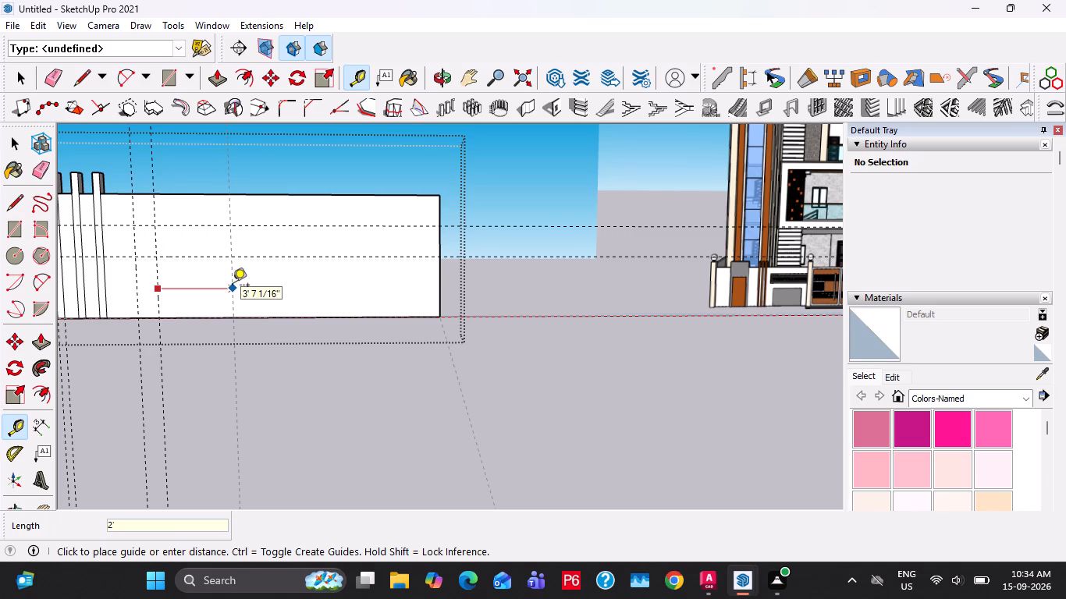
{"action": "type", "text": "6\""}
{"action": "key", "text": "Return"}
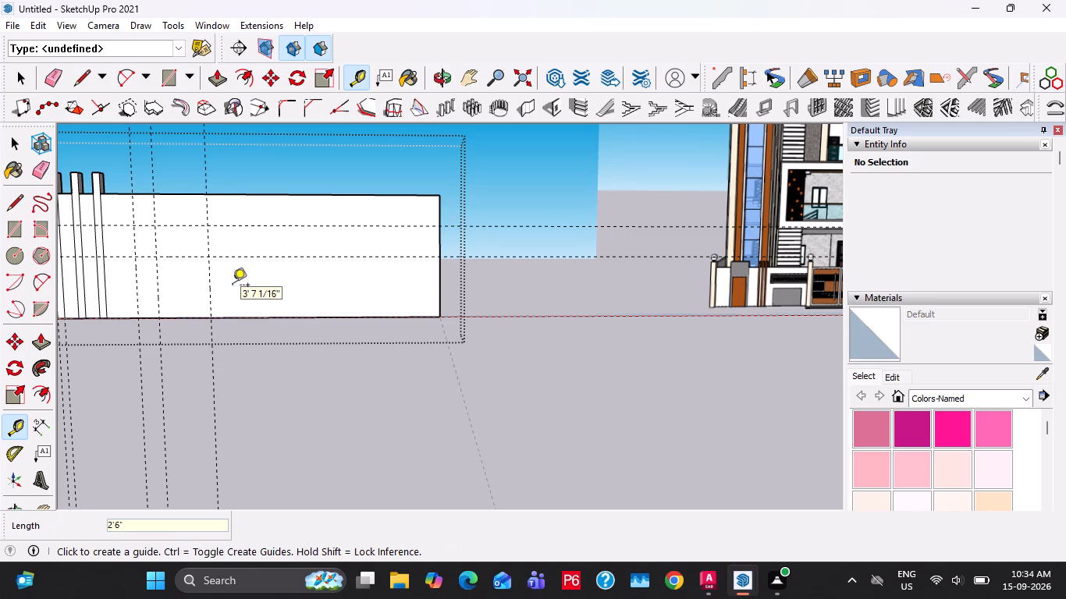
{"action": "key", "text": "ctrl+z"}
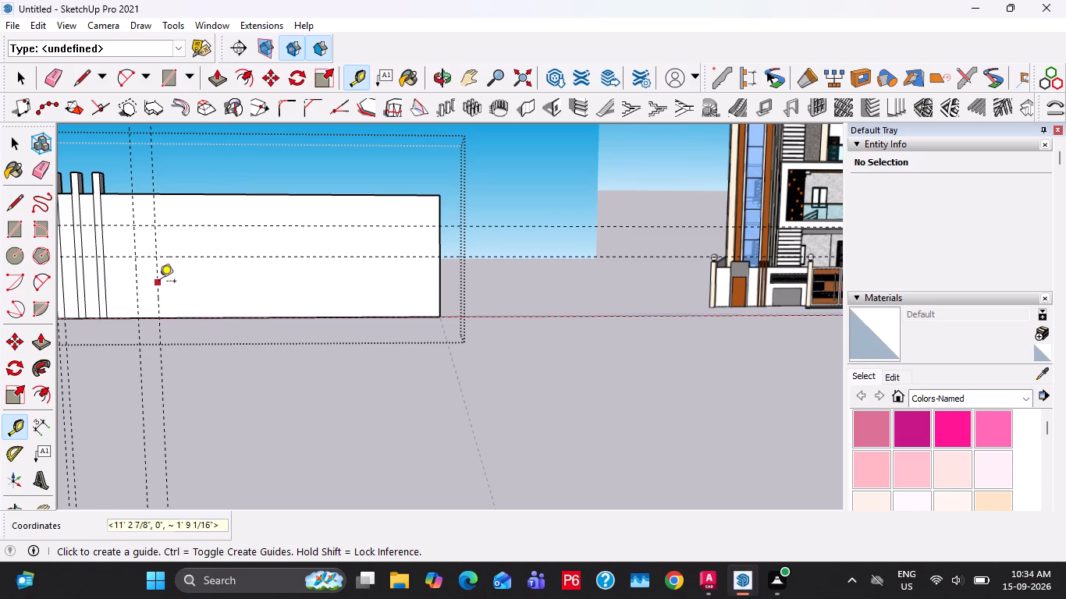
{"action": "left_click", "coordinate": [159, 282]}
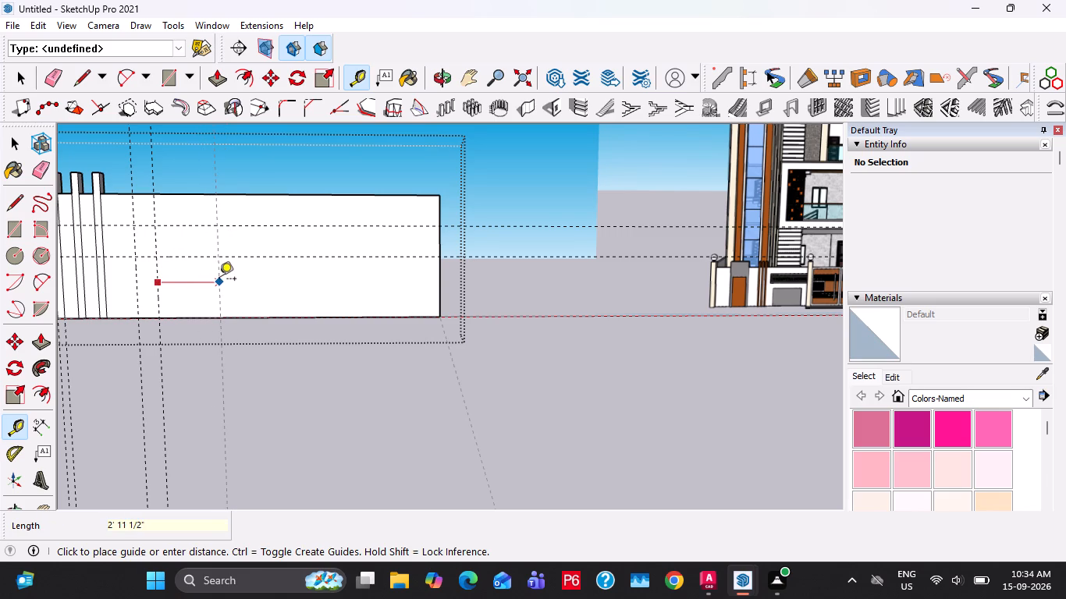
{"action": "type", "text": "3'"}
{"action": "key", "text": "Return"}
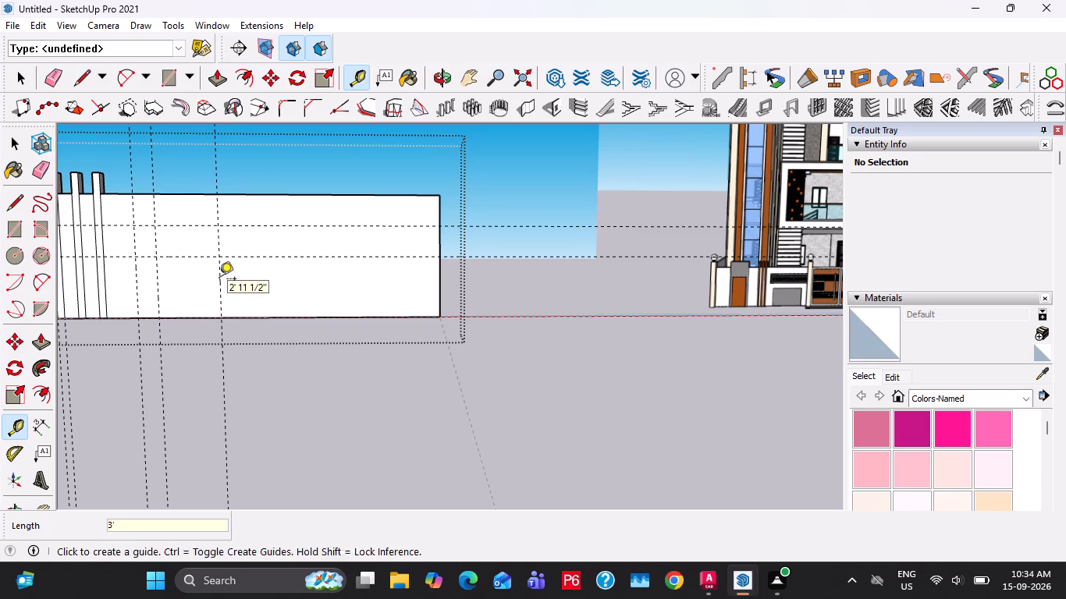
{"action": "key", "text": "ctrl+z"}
Place a vertical guide 4' beyond the newest vertical guide on the wall's front face.
{"action": "left_click", "coordinate": [158, 285]}
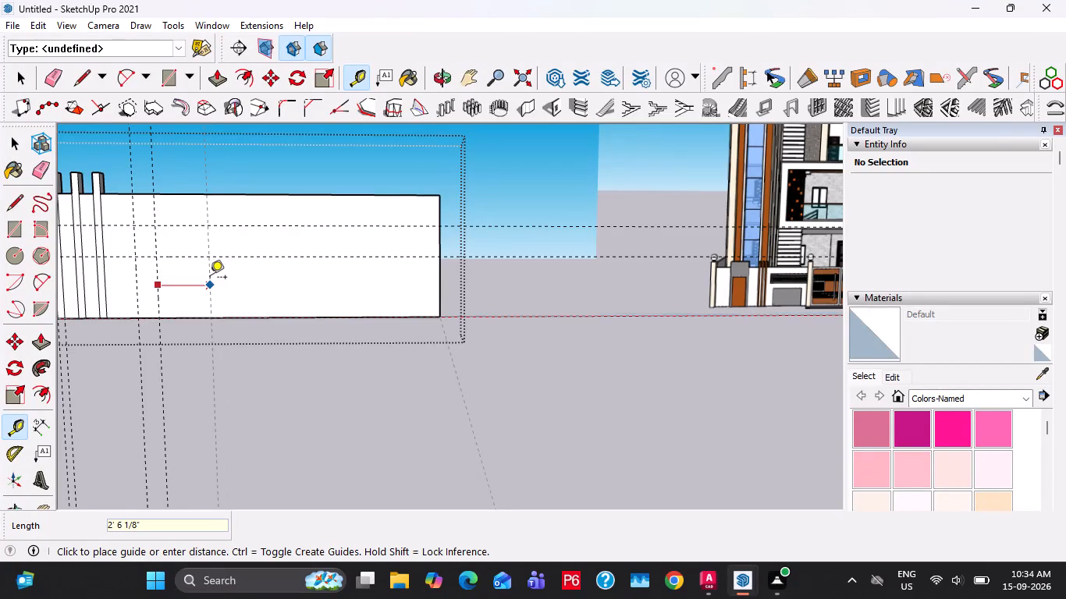
{"action": "key", "text": "4"}
{"action": "key", "text": "apostrophe"}
{"action": "key", "text": "Return"}
{"action": "key", "text": "space"}
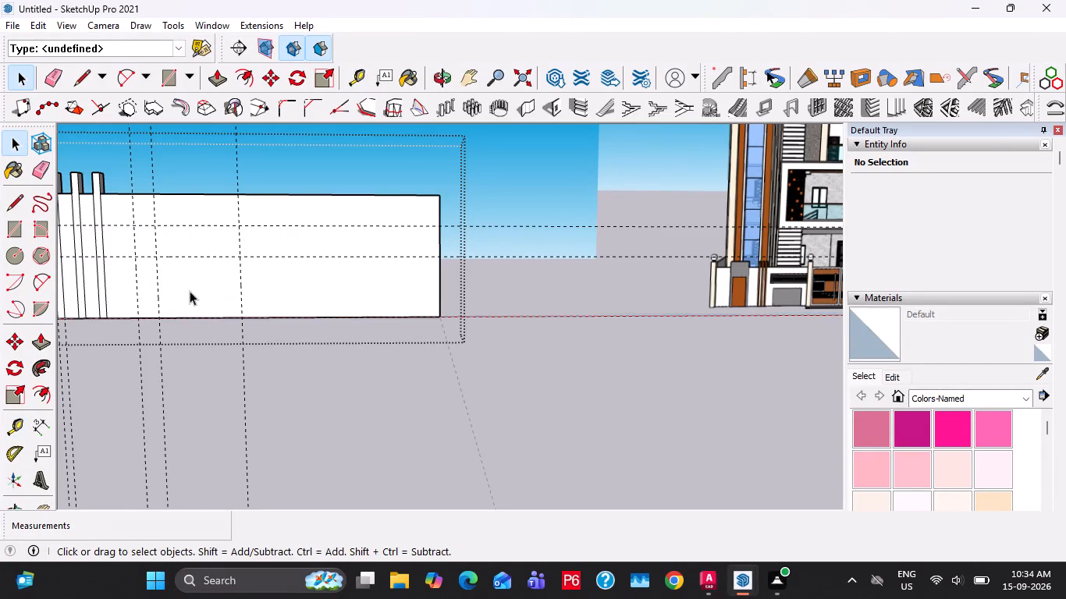
Draw a 4' by 3' rectangle between the two newest vertical guides, from the lower horizontal guide to the wall's base.
{"action": "key", "text": "r"}
{"action": "left_click", "coordinate": [158, 261]}
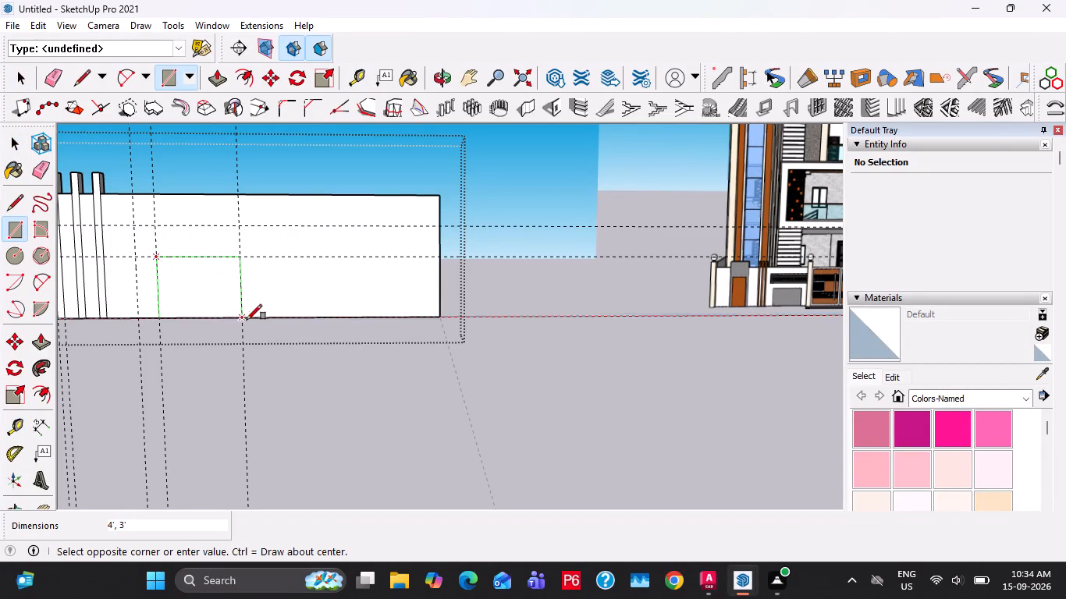
{"action": "left_click", "coordinate": [247, 321]}
{"action": "key", "text": "space"}
Push/Pull the 4' by 3' rectangle 2" into the wall as a recessed panel.
{"action": "left_click", "coordinate": [194, 302]}
{"action": "key", "text": "p"}
{"action": "left_click", "coordinate": [194, 300]}
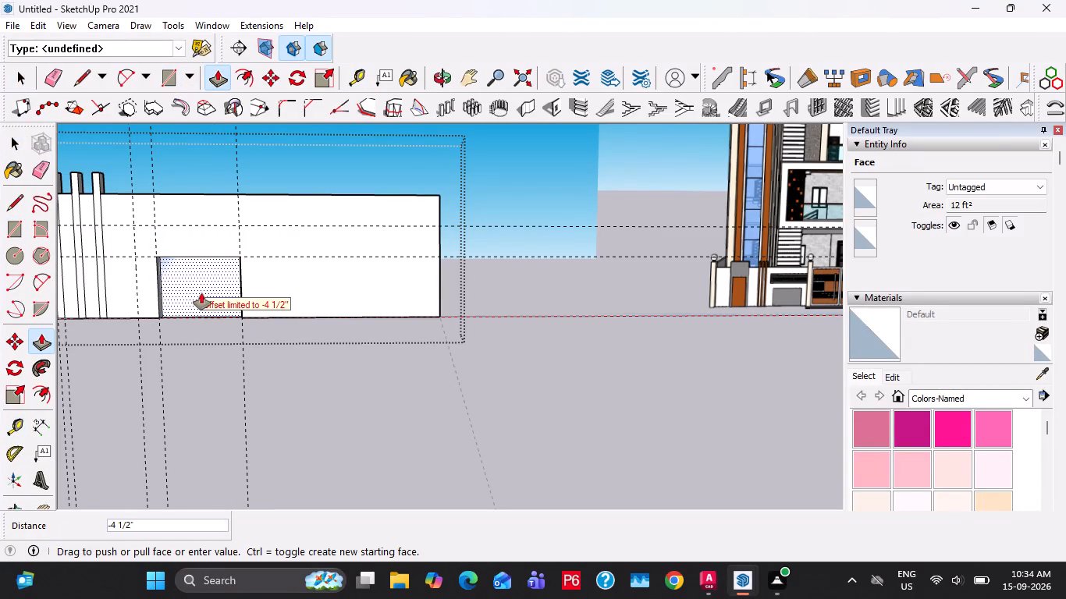
{"action": "key", "text": "1"}
{"action": "key", "text": "BackSpace"}
{"action": "type", "text": "2\""}
{"action": "key", "text": "Return"}
{"action": "scroll", "coordinate": [177, 229], "scroll_direction": "up", "scroll_amount": 3}
{"action": "key", "text": "space"}
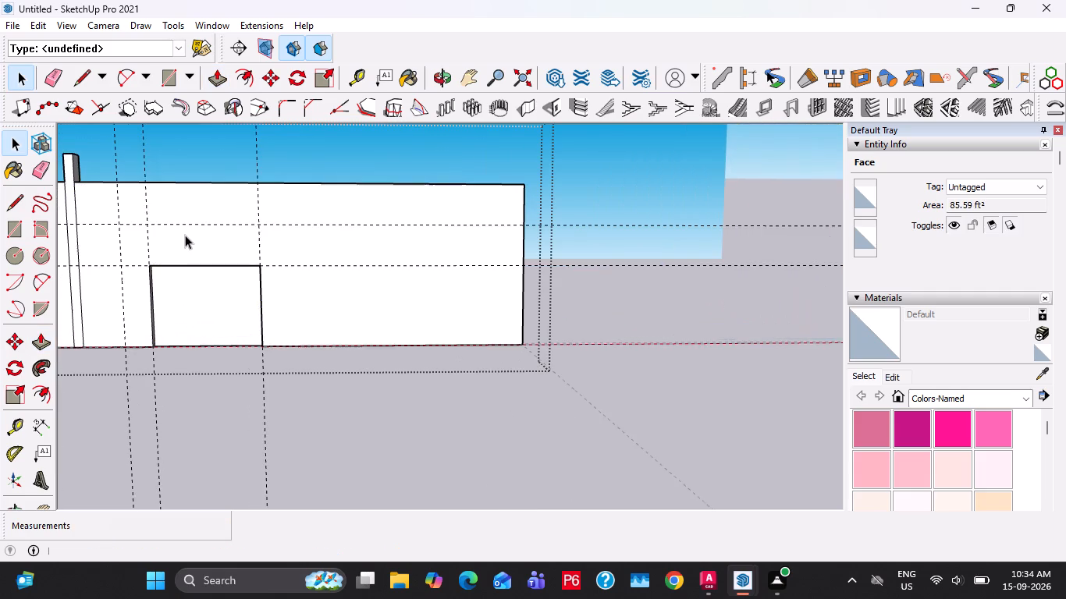
Place a horizontal guide 4" above the recessed panel's top edge.
{"action": "scroll", "coordinate": [185, 235], "scroll_direction": "down", "scroll_amount": 3}
{"action": "scroll", "coordinate": [185, 235], "scroll_direction": "up", "scroll_amount": 1}
{"action": "key", "text": "t"}
{"action": "left_click", "coordinate": [192, 263]}
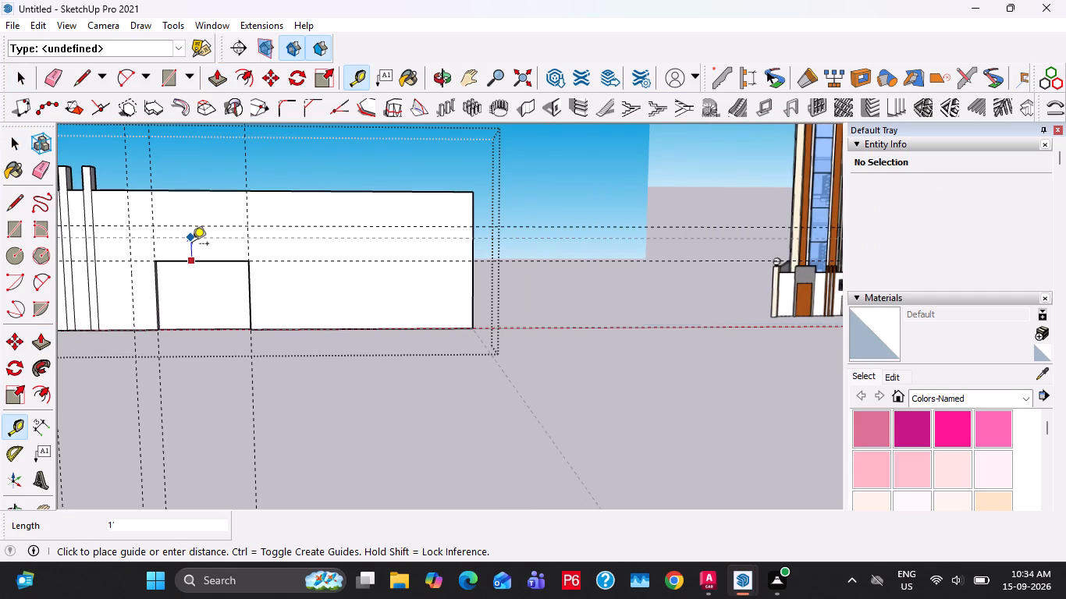
{"action": "type", "text": "4\""}
{"action": "key", "text": "Return"}
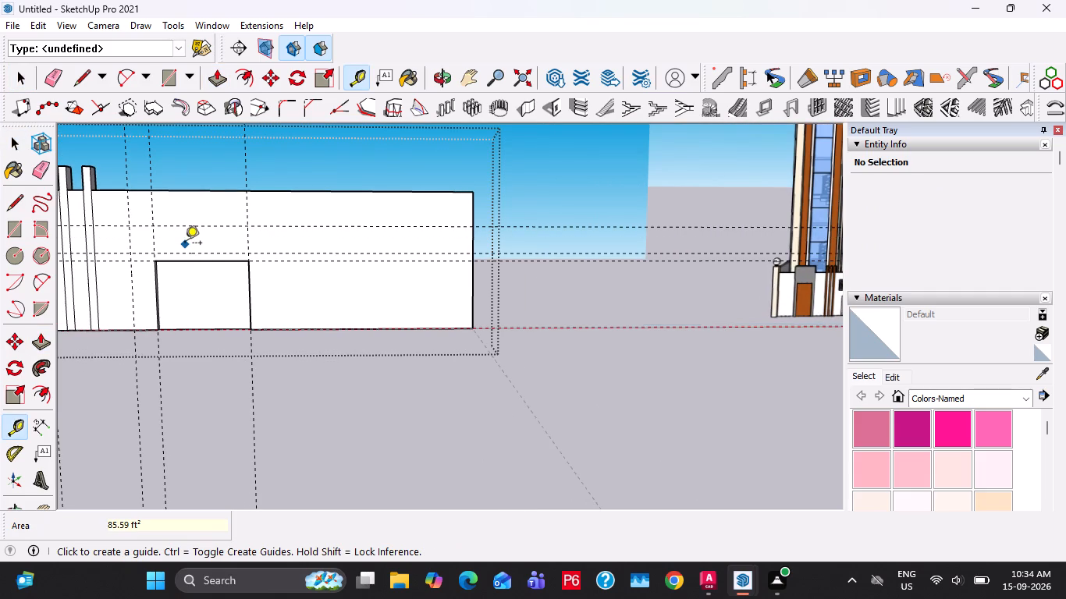
{"action": "scroll", "coordinate": [185, 243], "scroll_direction": "down", "scroll_amount": 2}
{"action": "key", "text": "space"}
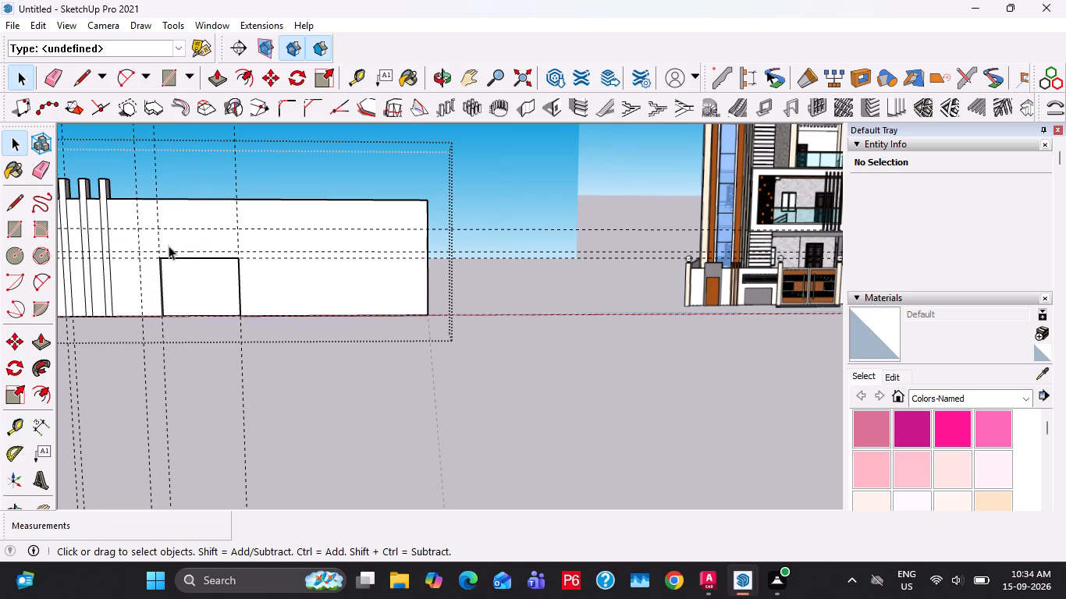
Draw a 4' by 1'2" rectangle above the recessed panel, between the upper horizontal guide and the 4" guide.
{"action": "scroll", "coordinate": [165, 247], "scroll_direction": "up", "scroll_amount": 2}
{"action": "key", "text": "r"}
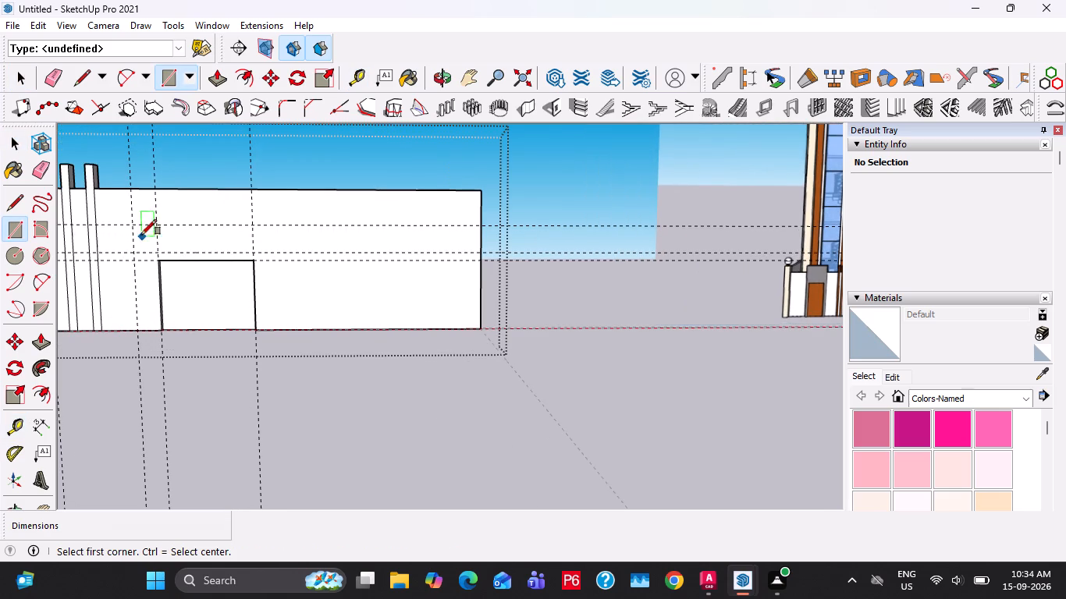
{"action": "left_click", "coordinate": [157, 227]}
{"action": "left_click", "coordinate": [255, 253]}
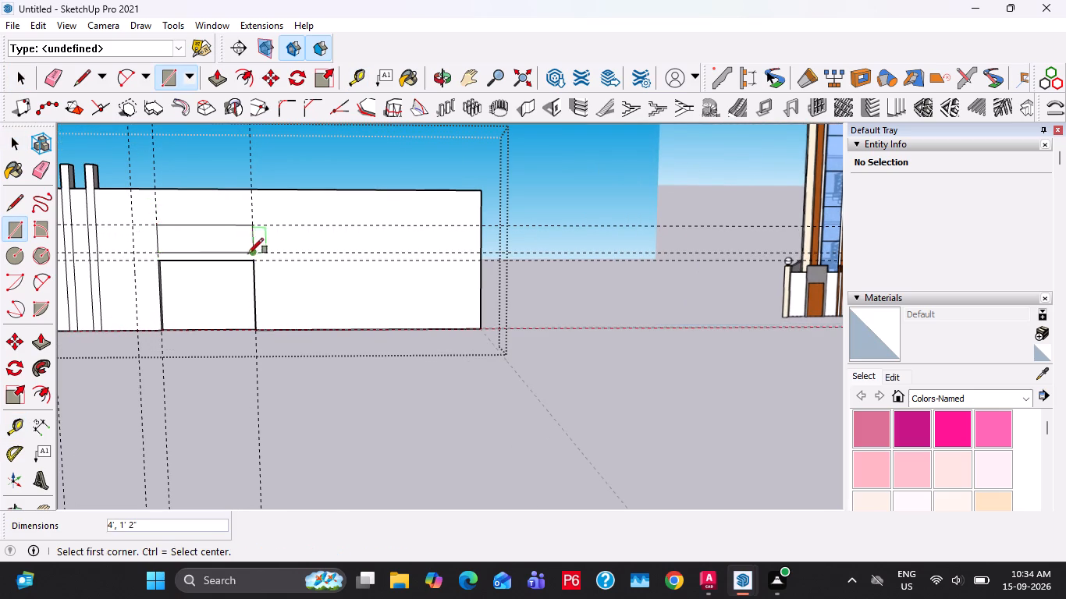
{"action": "scroll", "coordinate": [242, 251], "scroll_direction": "down", "scroll_amount": 3}
{"action": "key", "text": "space"}
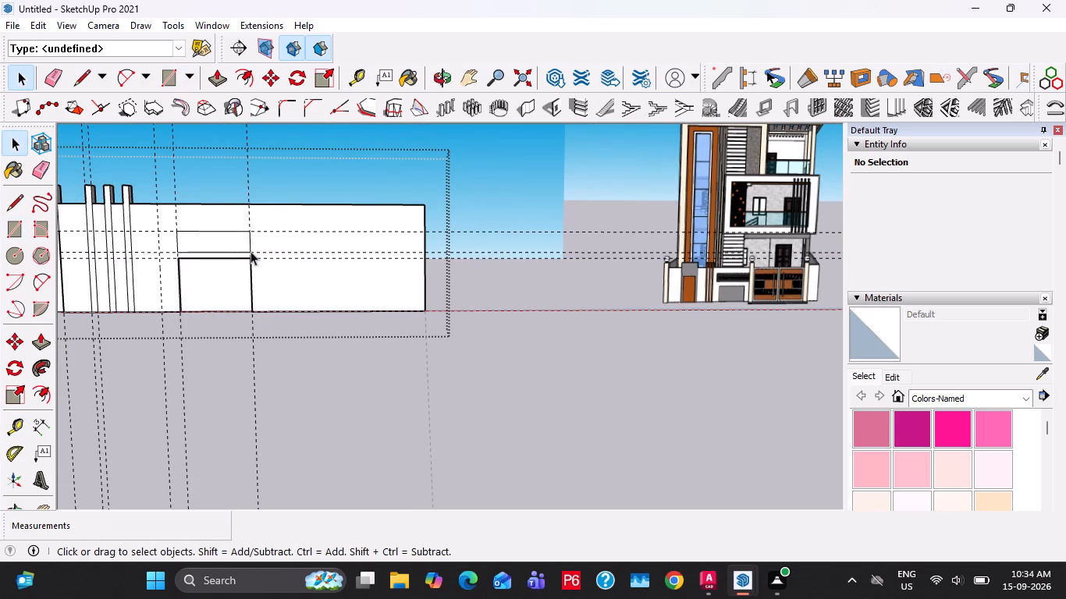
Place a vertical guide 6" beyond the far side of the 4' wide panels.
{"action": "scroll", "coordinate": [251, 251], "scroll_direction": "up", "scroll_amount": 2}
{"action": "key", "text": "t"}
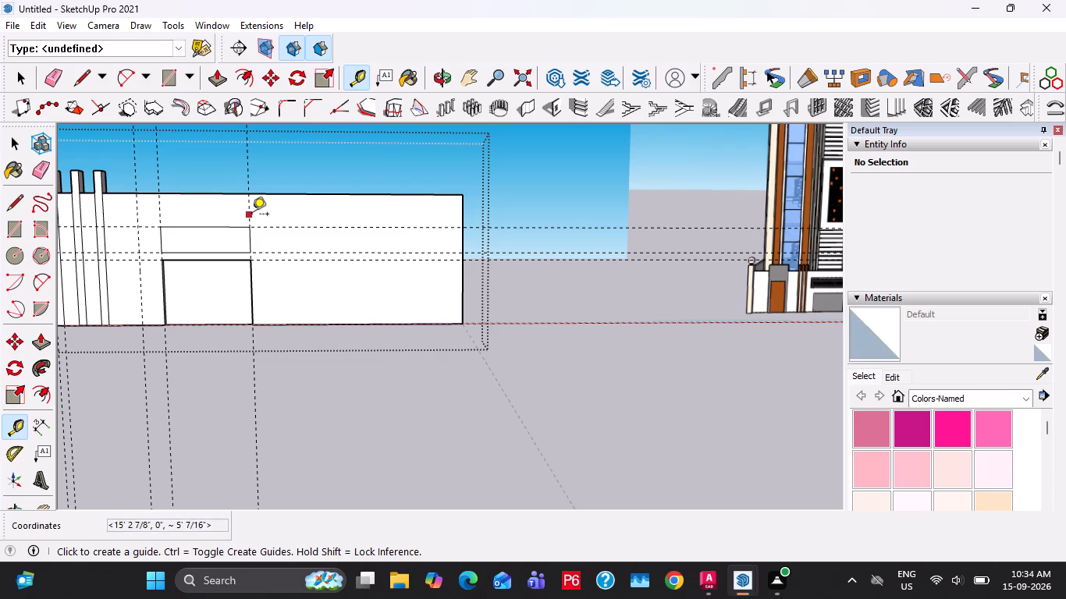
{"action": "left_click", "coordinate": [252, 215]}
{"action": "scroll", "coordinate": [297, 220], "scroll_direction": "down", "scroll_amount": 2}
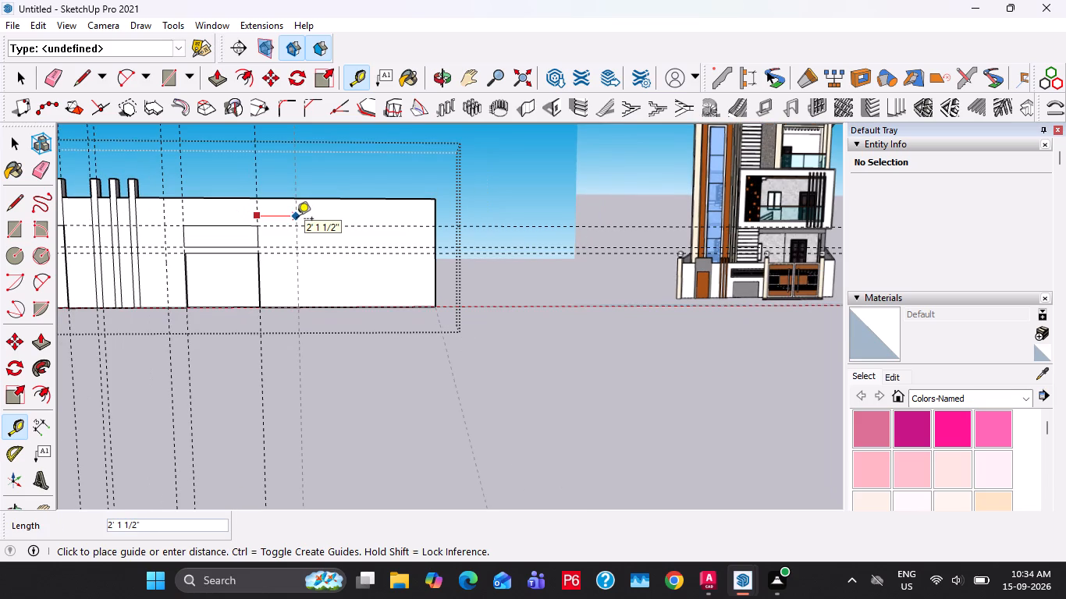
{"action": "type", "text": "4."}
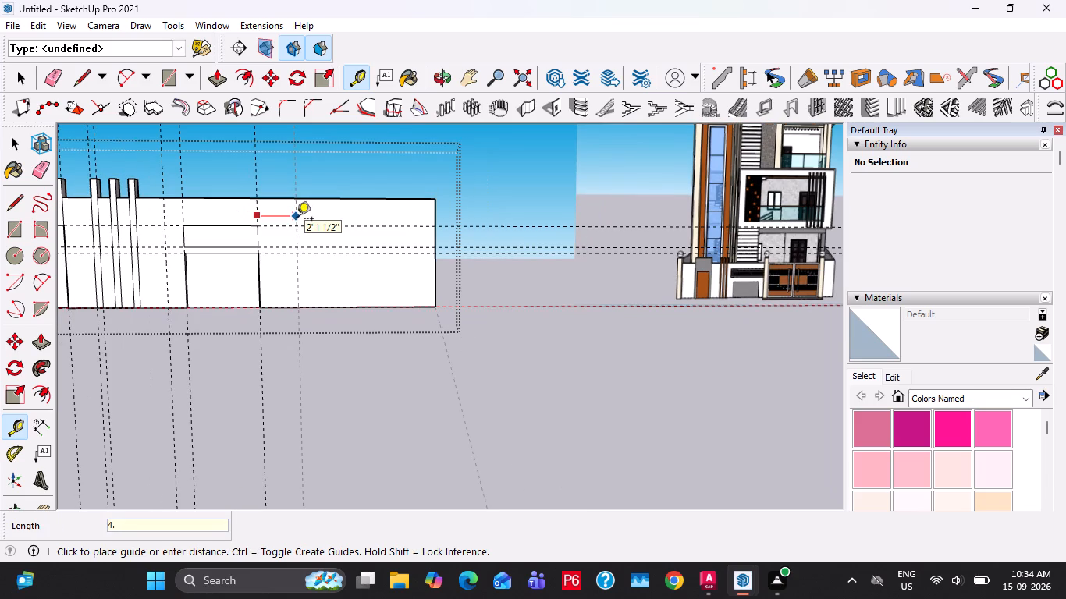
{"action": "key", "text": "BackSpace"}
{"action": "key", "text": "BackSpace"}
{"action": "type", "text": "6\""}
{"action": "key", "text": "Return"}
{"action": "scroll", "coordinate": [289, 220], "scroll_direction": "up", "scroll_amount": 2}
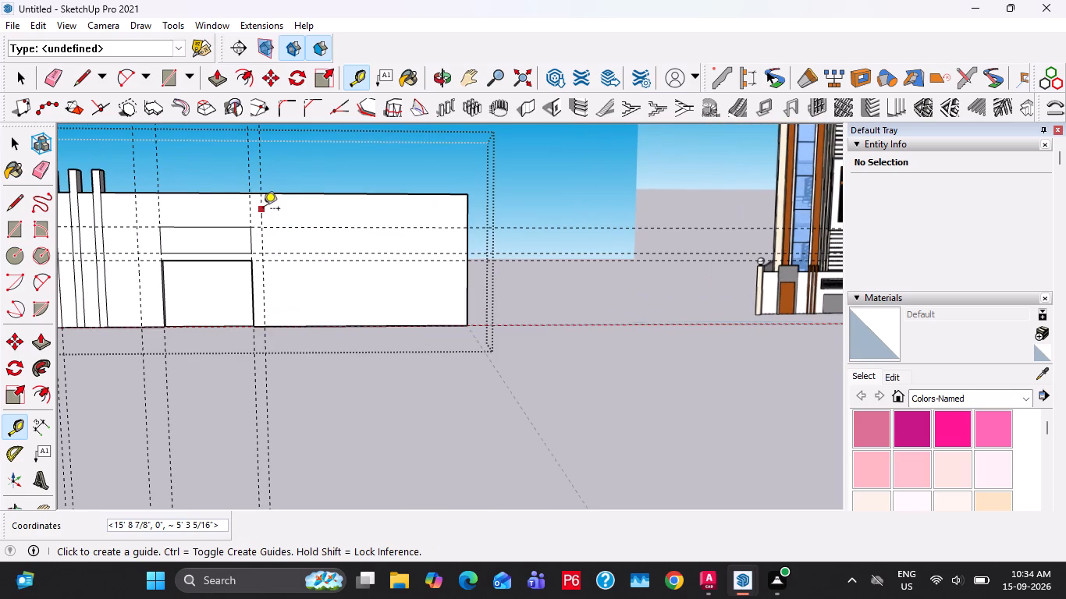
Place another vertical guide 4.5" beyond the 6" guide.
{"action": "left_click", "coordinate": [263, 210]}
{"action": "key", "text": "4"}
{"action": "type", "text": ".5\""}
{"action": "key", "text": "Return"}
{"action": "scroll", "coordinate": [281, 215], "scroll_direction": "up", "scroll_amount": 3}
{"action": "key", "text": "space"}
Draw a full-height strip rectangle on the wall between the 6" and 4.5" vertical guides.
{"action": "key", "text": "r"}
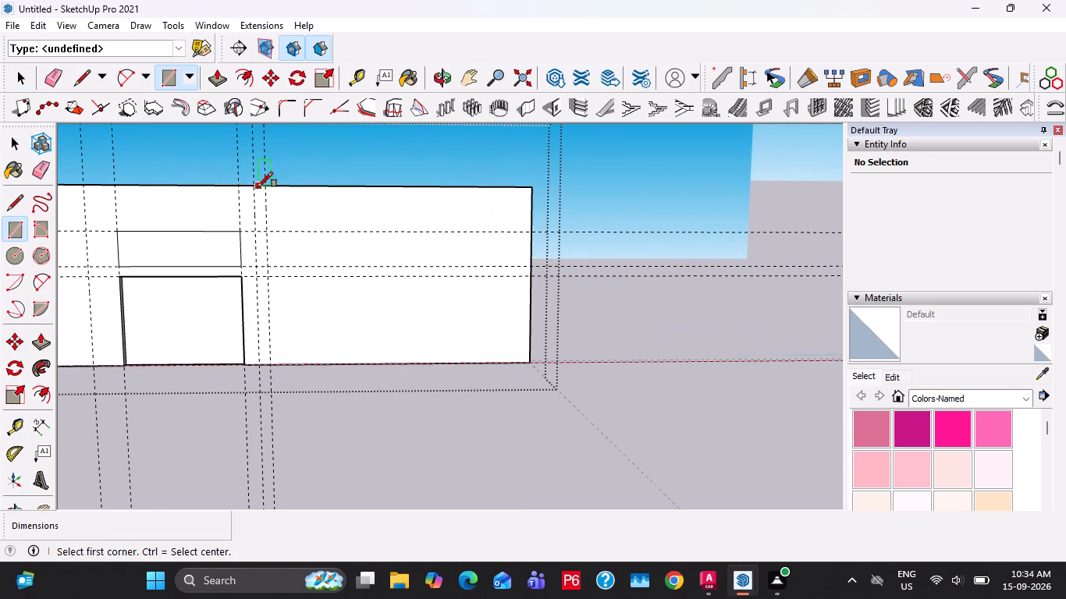
{"action": "left_click", "coordinate": [257, 187]}
{"action": "left_click", "coordinate": [272, 363]}
{"action": "key", "text": "space"}
Extend the upper panel rectangle to the new strip by drawing a connecting rectangle and erasing the dividing edge and guide.
{"action": "scroll", "coordinate": [261, 261], "scroll_direction": "up", "scroll_amount": 3}
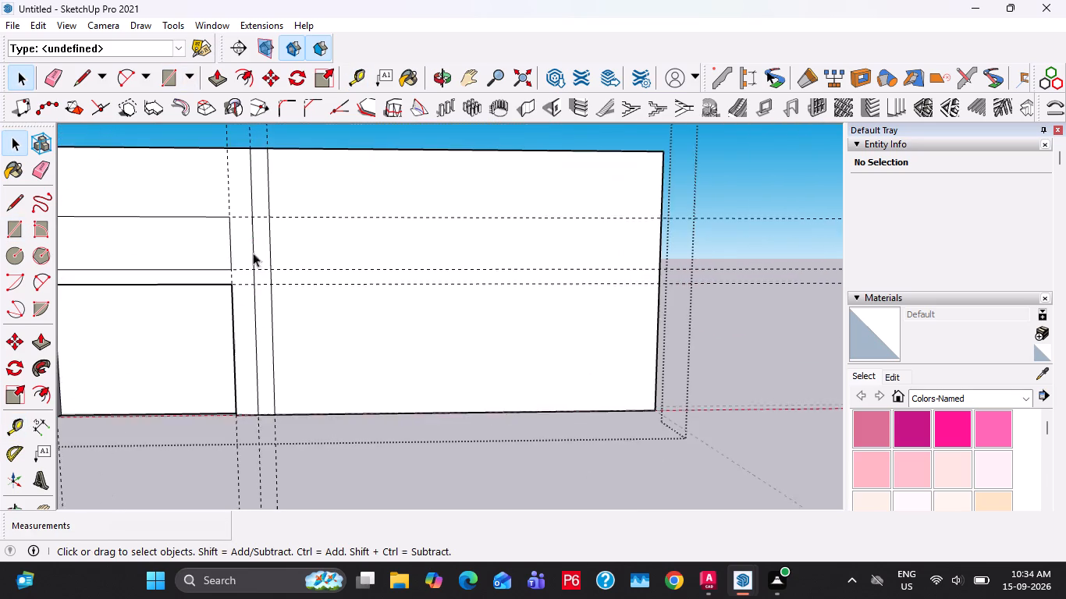
{"action": "scroll", "coordinate": [253, 253], "scroll_direction": "up", "scroll_amount": 4}
{"action": "key", "text": "e"}
{"action": "key", "text": "space"}
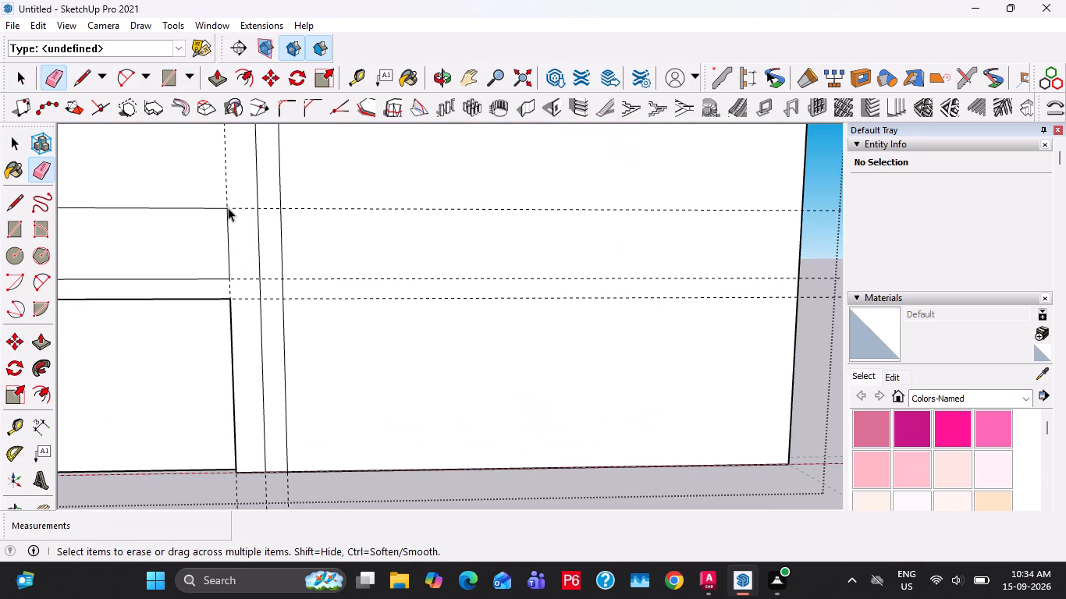
{"action": "type", "text": "E"}
{"action": "key", "text": "space"}
{"action": "key", "text": "r"}
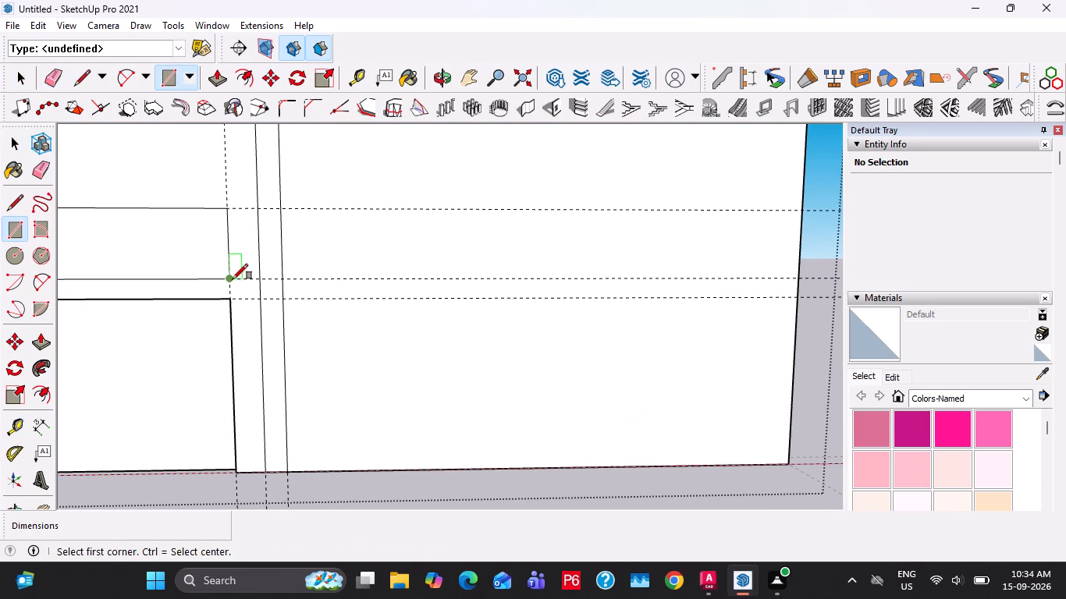
{"action": "left_click", "coordinate": [233, 277]}
{"action": "left_click", "coordinate": [256, 211]}
{"action": "key", "text": "space"}
{"action": "key", "text": "e"}
{"action": "left_click_drag", "start_coordinate": [240, 236], "coordinate": [219, 247]}
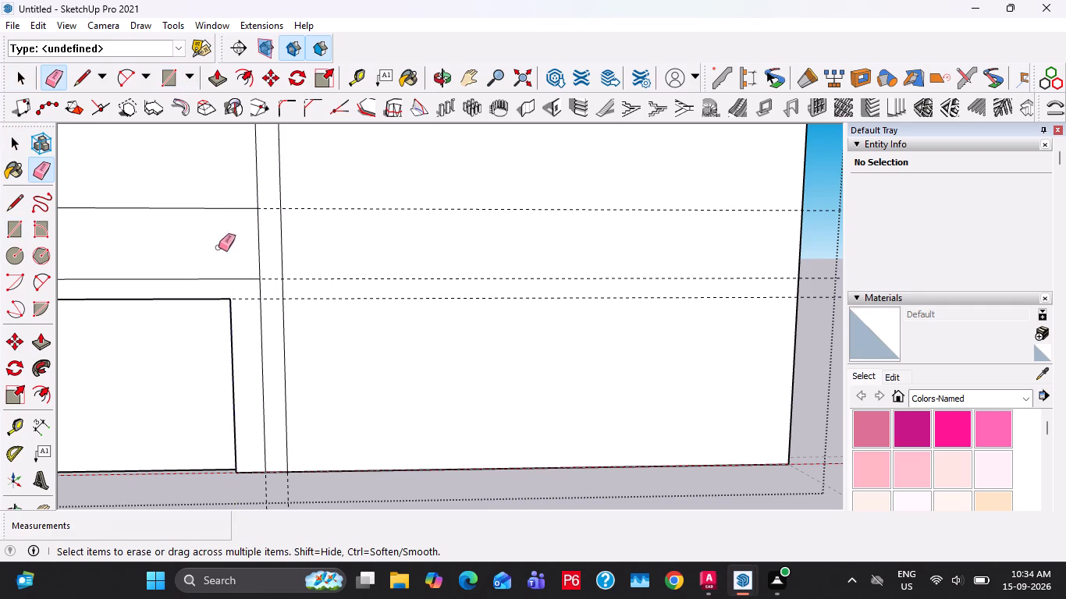
{"action": "key", "text": "space"}
Push/Pull the extended upper panel 1" outward from the wall.
{"action": "scroll", "coordinate": [231, 241], "scroll_direction": "down", "scroll_amount": 9}
{"action": "left_click", "coordinate": [200, 246]}
{"action": "scroll", "coordinate": [201, 243], "scroll_direction": "down", "scroll_amount": 3}
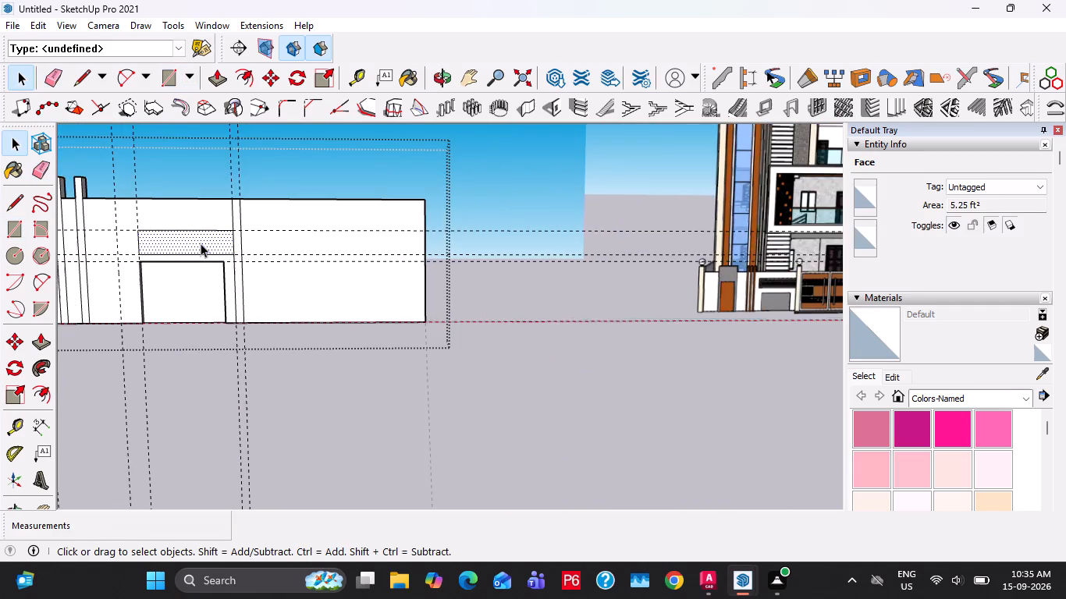
{"action": "scroll", "coordinate": [201, 243], "scroll_direction": "up", "scroll_amount": 2}
{"action": "key", "text": "p"}
{"action": "left_click", "coordinate": [201, 243]}
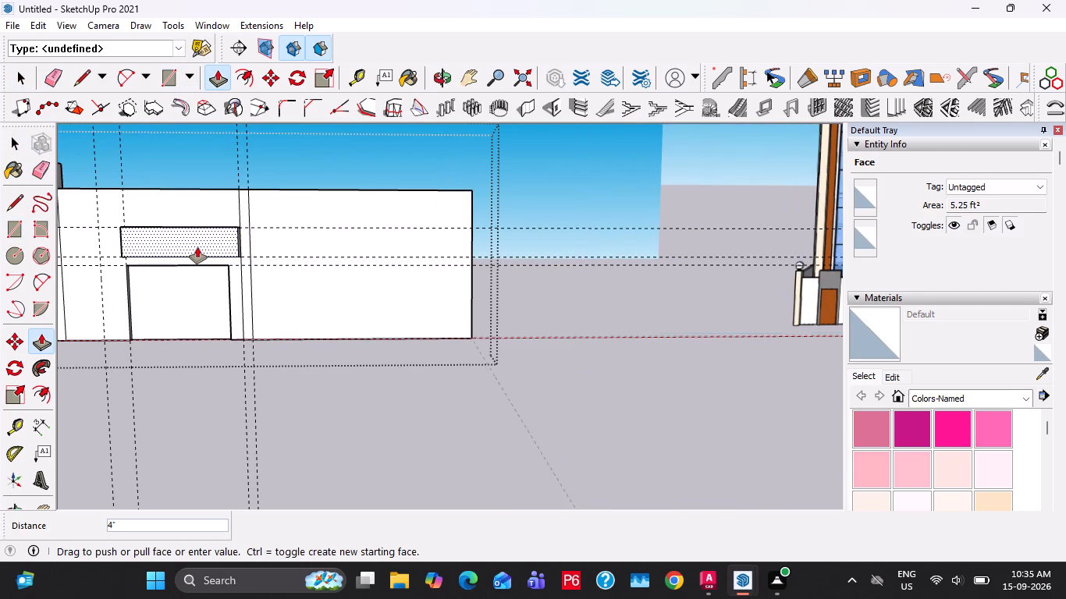
{"action": "type", "text": "1\""}
{"action": "key", "text": "Return"}
{"action": "scroll", "coordinate": [182, 251], "scroll_direction": "up", "scroll_amount": 7}
{"action": "key", "text": "space"}
Offset the raised upper panel's outline 1" inward on its front face.
{"action": "middle_click_drag", "start_coordinate": [139, 236], "coordinate": [169, 250]}
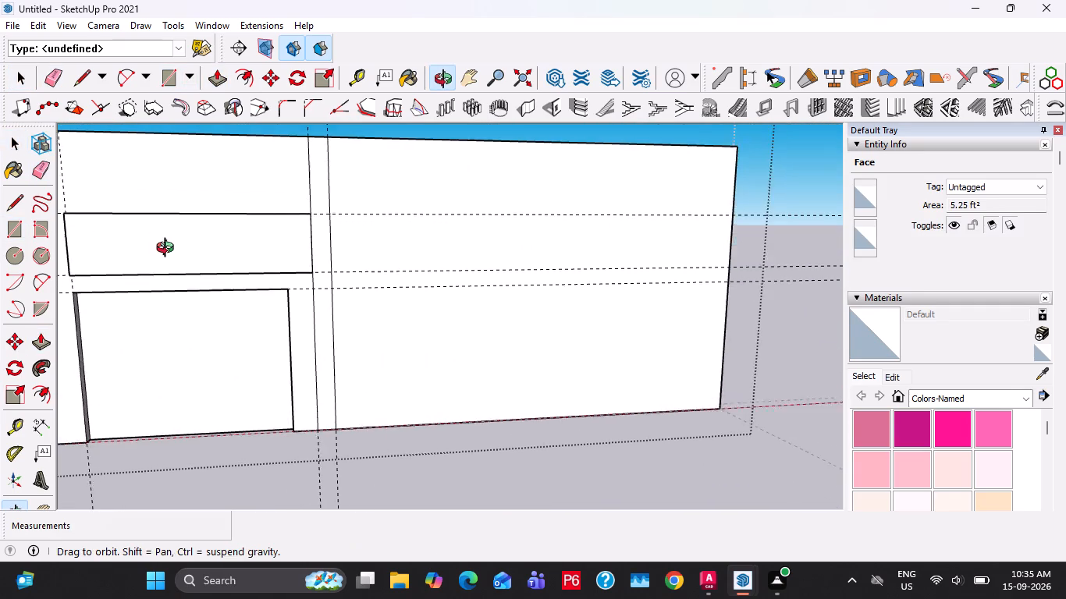
{"action": "middle_click_drag", "start_coordinate": [169, 250], "coordinate": [339, 260]}
{"action": "scroll", "coordinate": [281, 289], "scroll_direction": "up", "scroll_amount": 2}
{"action": "key", "text": "f"}
{"action": "left_click", "coordinate": [273, 289]}
{"action": "left_click", "coordinate": [265, 271]}
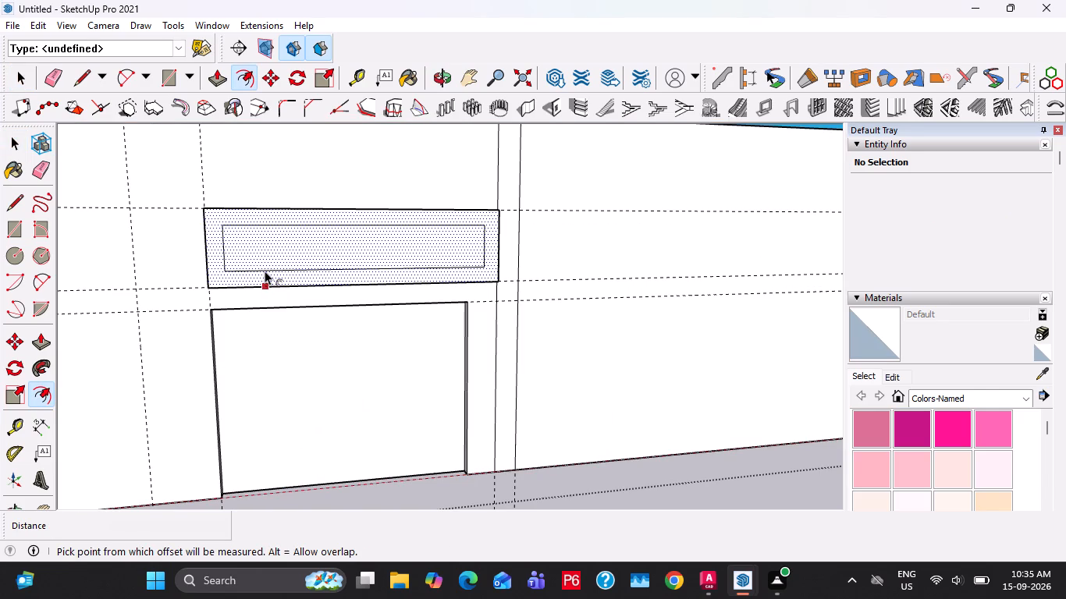
{"action": "type", "text": "1\""}
{"action": "key", "text": "Return"}
{"action": "key", "text": "space"}
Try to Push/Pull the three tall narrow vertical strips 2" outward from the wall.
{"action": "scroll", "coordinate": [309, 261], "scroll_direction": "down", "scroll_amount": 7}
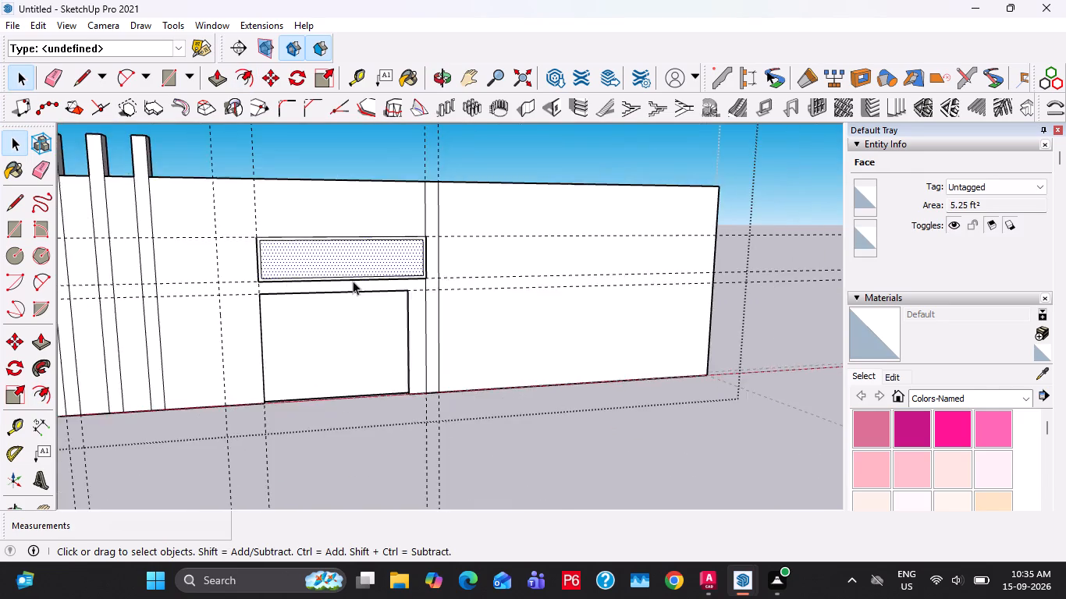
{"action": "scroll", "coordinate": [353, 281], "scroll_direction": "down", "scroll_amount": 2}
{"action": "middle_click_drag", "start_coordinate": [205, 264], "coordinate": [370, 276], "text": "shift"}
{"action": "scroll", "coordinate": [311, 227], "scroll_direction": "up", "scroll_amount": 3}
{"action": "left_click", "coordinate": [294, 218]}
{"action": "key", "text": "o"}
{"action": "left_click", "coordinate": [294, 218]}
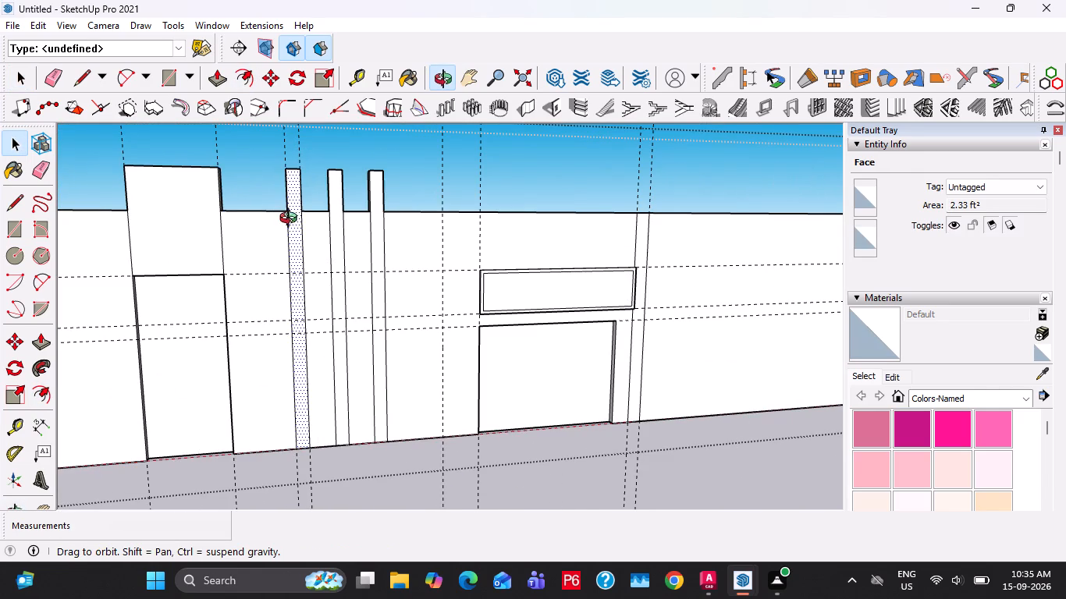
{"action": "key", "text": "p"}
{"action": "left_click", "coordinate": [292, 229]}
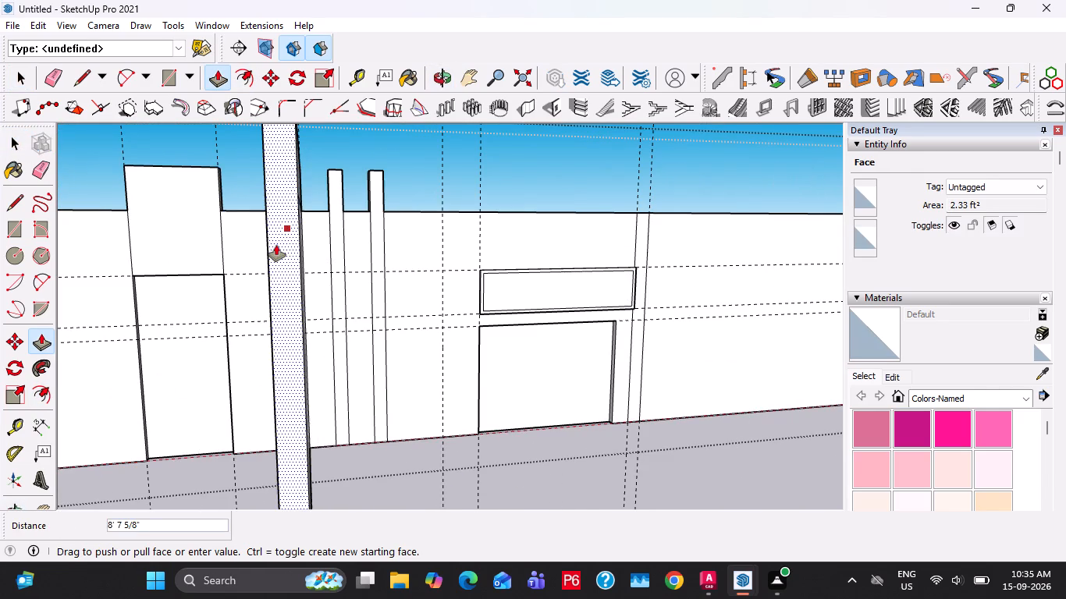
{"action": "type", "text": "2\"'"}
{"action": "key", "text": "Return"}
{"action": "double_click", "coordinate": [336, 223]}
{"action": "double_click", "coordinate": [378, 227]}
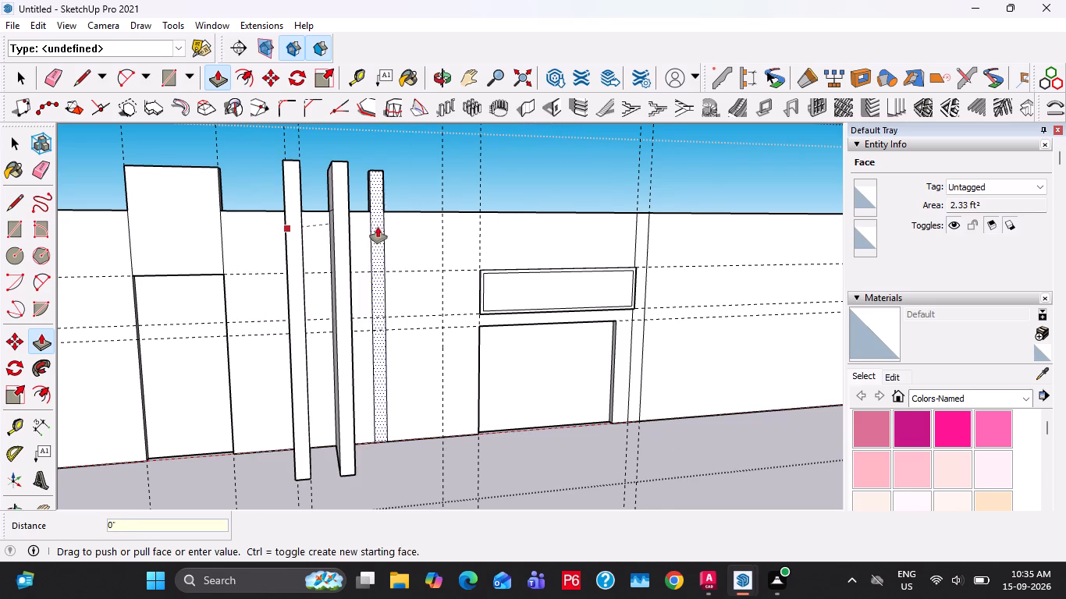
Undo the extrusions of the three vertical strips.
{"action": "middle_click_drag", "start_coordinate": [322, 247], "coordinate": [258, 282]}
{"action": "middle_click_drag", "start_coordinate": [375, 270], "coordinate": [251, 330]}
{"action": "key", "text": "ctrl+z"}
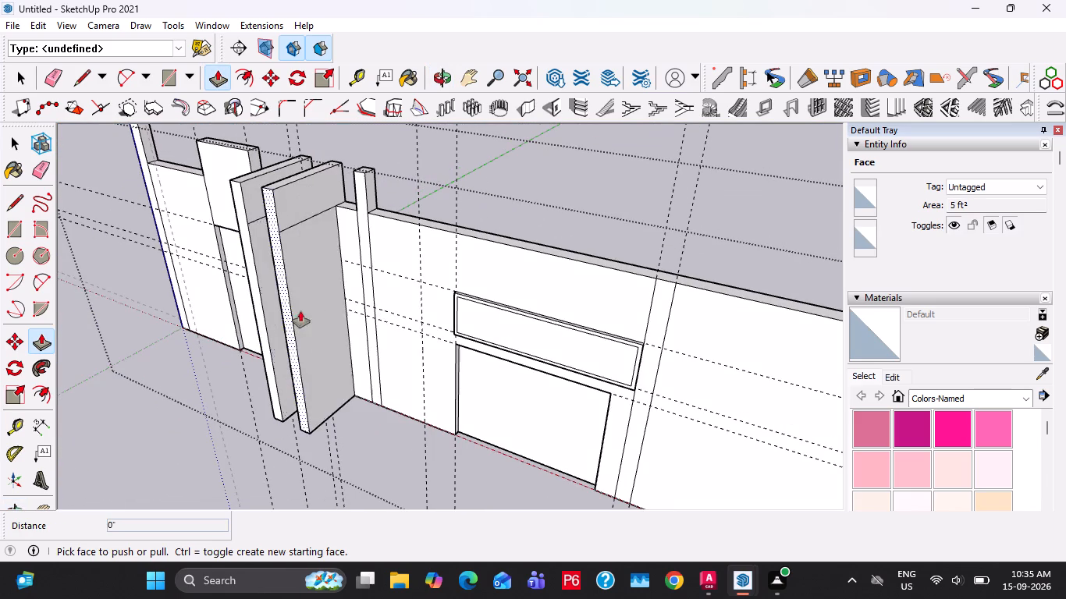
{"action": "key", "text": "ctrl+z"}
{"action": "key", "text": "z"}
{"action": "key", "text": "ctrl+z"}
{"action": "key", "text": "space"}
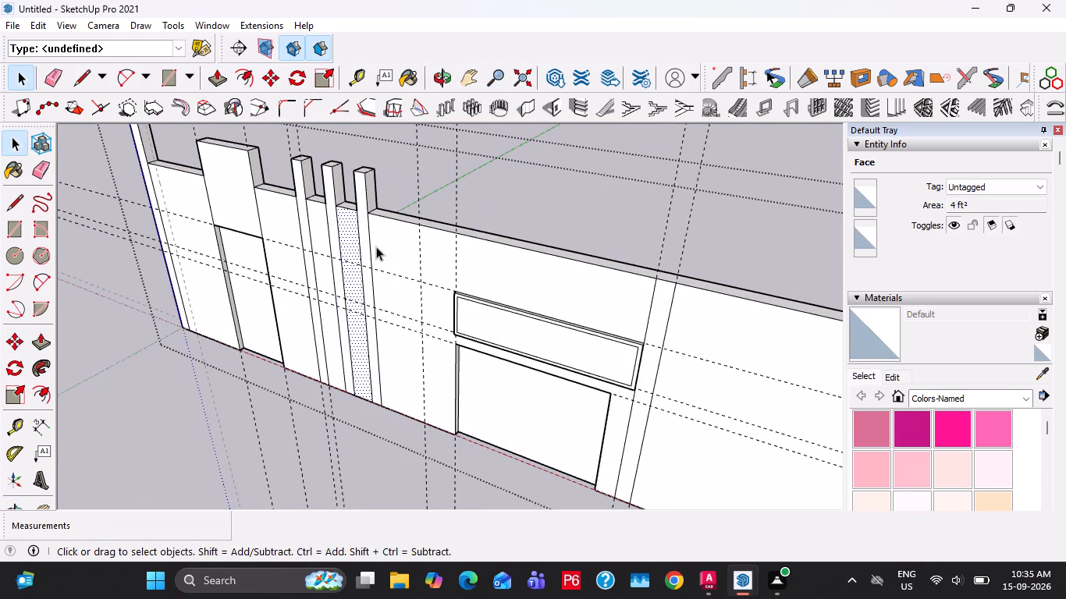
Push/Pull the front faces of all three tall narrow strips 2" outward from the wall.
{"action": "key", "text": "p"}
{"action": "key", "text": "space"}
{"action": "left_click", "coordinate": [367, 249]}
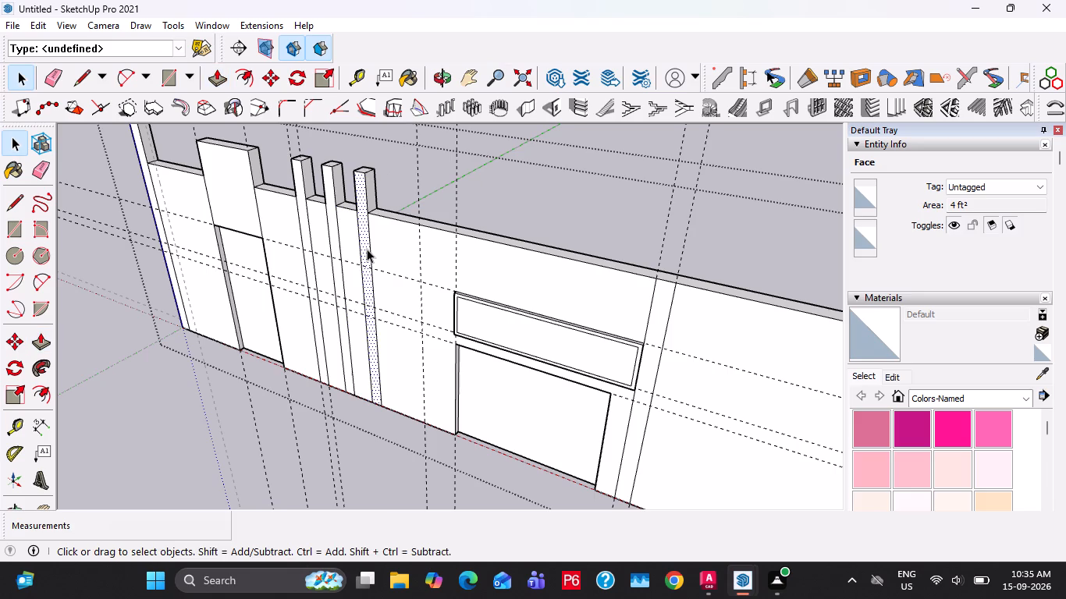
{"action": "key", "text": "p"}
{"action": "left_click", "coordinate": [367, 249]}
{"action": "type", "text": "2\""}
{"action": "key", "text": "Return"}
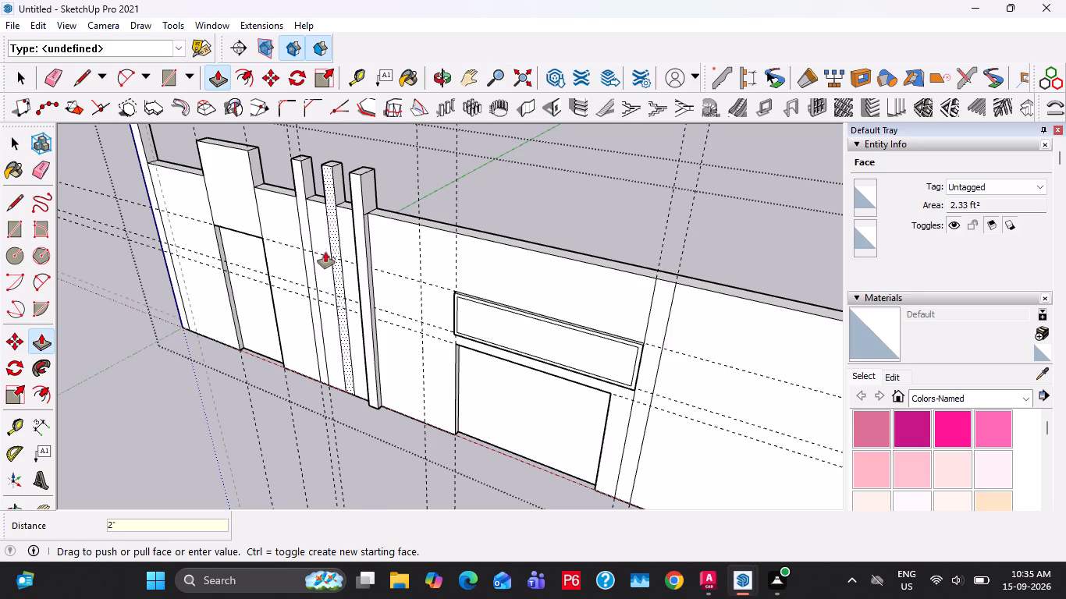
{"action": "double_click", "coordinate": [333, 241]}
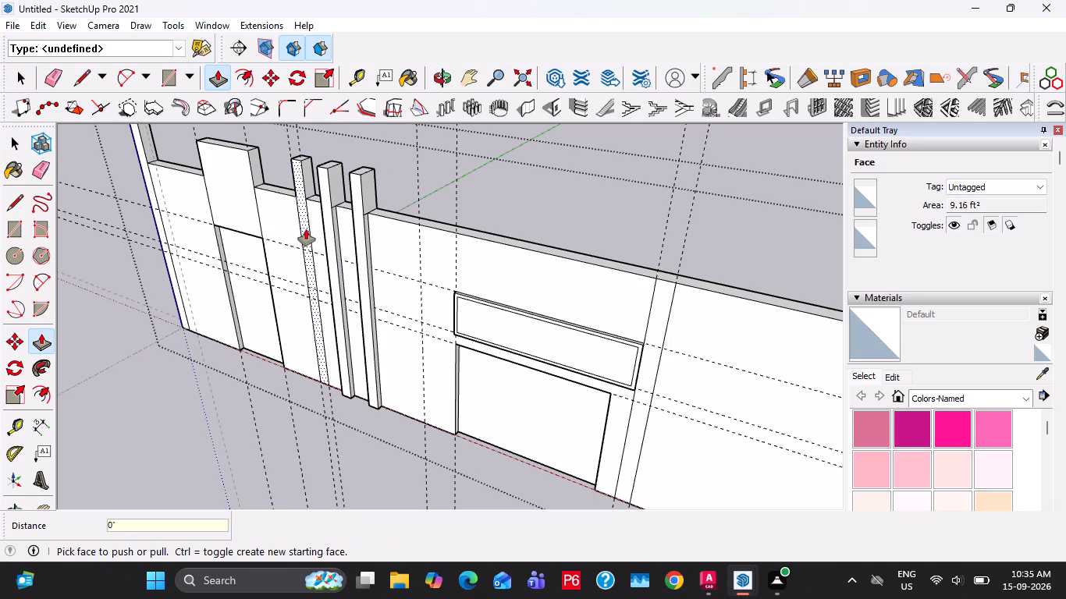
{"action": "double_click", "coordinate": [306, 229]}
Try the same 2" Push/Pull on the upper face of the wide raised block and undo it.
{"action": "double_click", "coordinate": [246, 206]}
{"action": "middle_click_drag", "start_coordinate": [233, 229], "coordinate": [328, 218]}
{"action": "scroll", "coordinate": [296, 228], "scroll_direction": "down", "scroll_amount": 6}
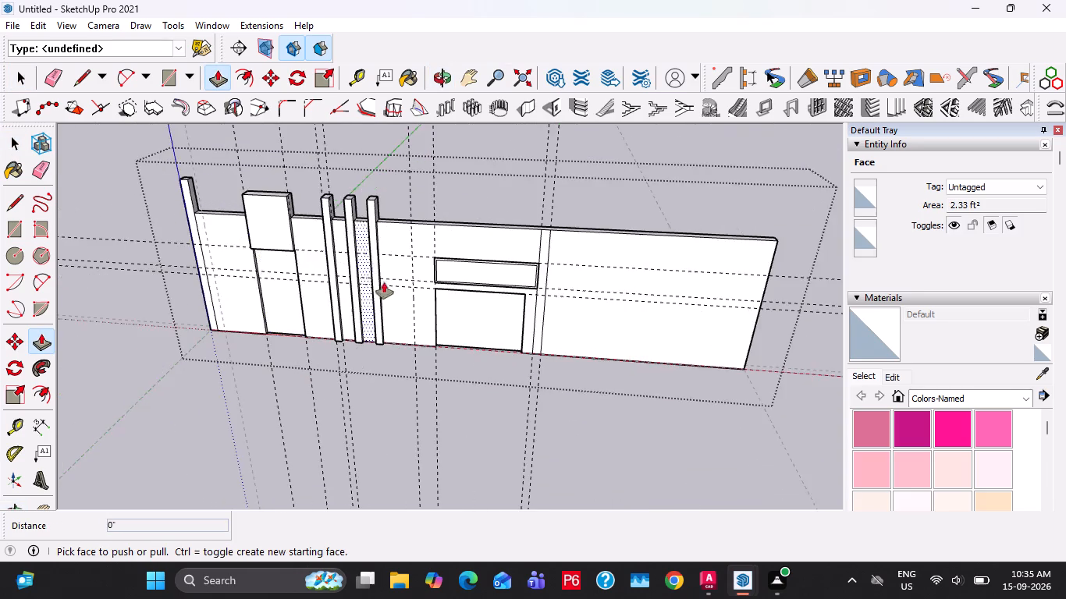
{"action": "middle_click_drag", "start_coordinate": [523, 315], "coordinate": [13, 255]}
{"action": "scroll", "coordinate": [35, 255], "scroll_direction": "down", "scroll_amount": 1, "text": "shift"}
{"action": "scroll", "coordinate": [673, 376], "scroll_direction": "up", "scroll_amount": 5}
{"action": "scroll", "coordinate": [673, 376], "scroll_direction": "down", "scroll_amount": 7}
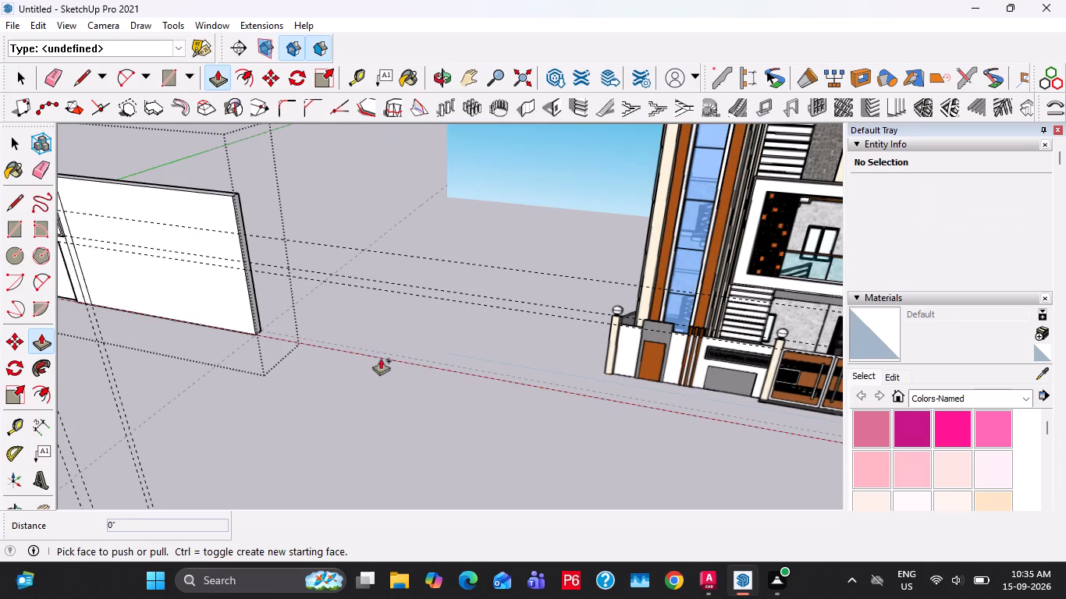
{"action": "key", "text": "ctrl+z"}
Draw a line across the wall's top face from the far upper corner of the strip beside the panels.
{"action": "middle_click_drag", "start_coordinate": [243, 299], "coordinate": [658, 359], "text": "shift"}
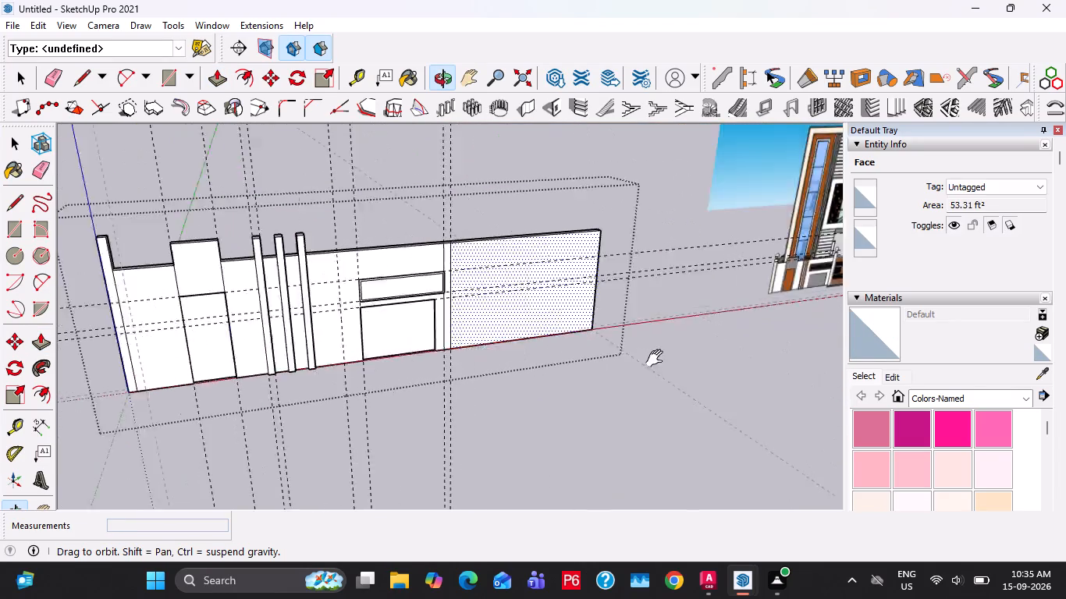
{"action": "middle_click_drag", "start_coordinate": [658, 359], "coordinate": [454, 360], "text": "shift"}
{"action": "middle_click_drag", "start_coordinate": [247, 326], "coordinate": [540, 351], "text": "shift"}
{"action": "scroll", "coordinate": [356, 332], "scroll_direction": "up", "scroll_amount": 8}
{"action": "key", "text": "space"}
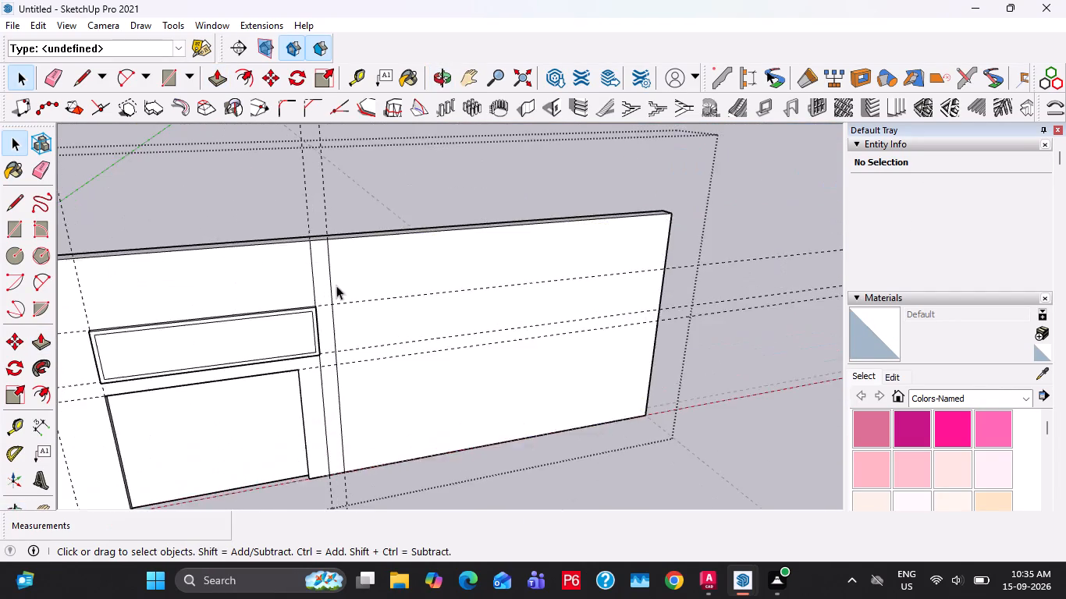
{"action": "scroll", "coordinate": [336, 285], "scroll_direction": "up", "scroll_amount": 4}
{"action": "middle_click_drag", "start_coordinate": [324, 250], "coordinate": [341, 344]}
{"action": "scroll", "coordinate": [341, 357], "scroll_direction": "up", "scroll_amount": 8}
{"action": "key", "text": "l"}
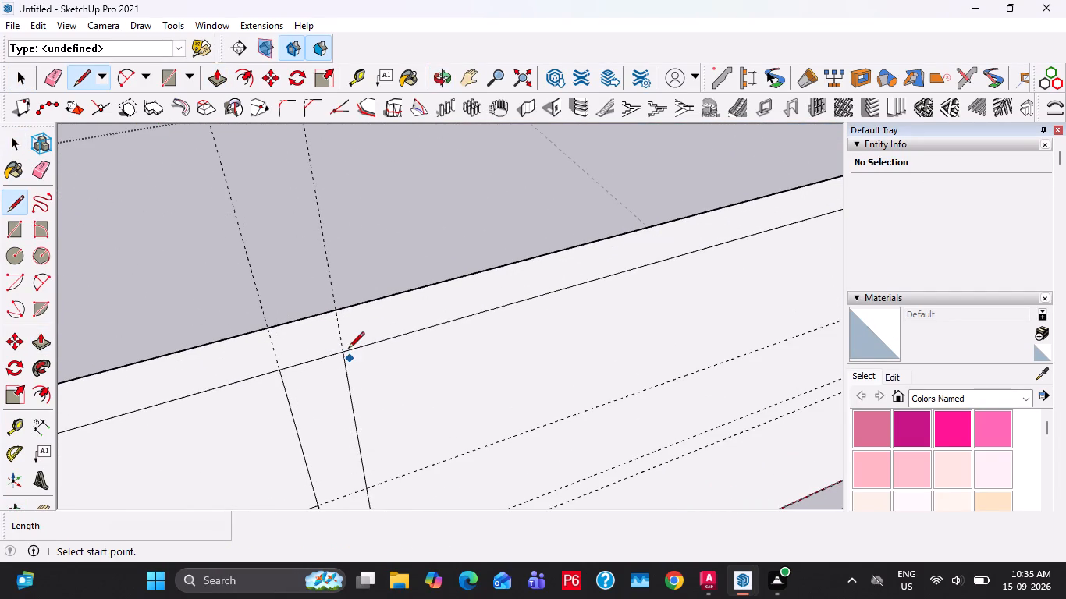
{"action": "left_click", "coordinate": [346, 349]}
{"action": "left_click", "coordinate": [328, 310]}
{"action": "key", "text": "space"}
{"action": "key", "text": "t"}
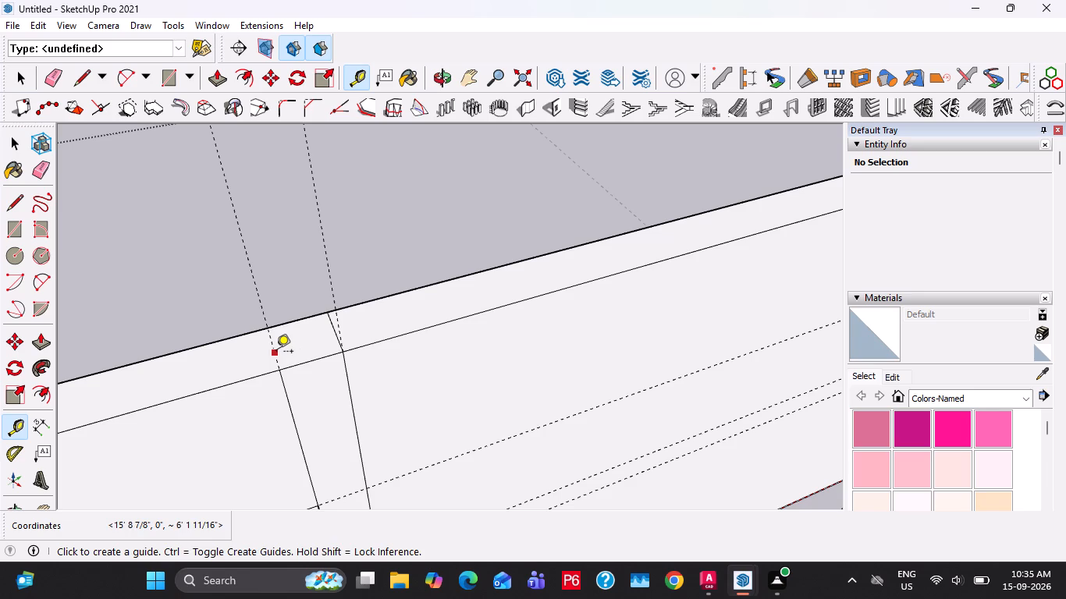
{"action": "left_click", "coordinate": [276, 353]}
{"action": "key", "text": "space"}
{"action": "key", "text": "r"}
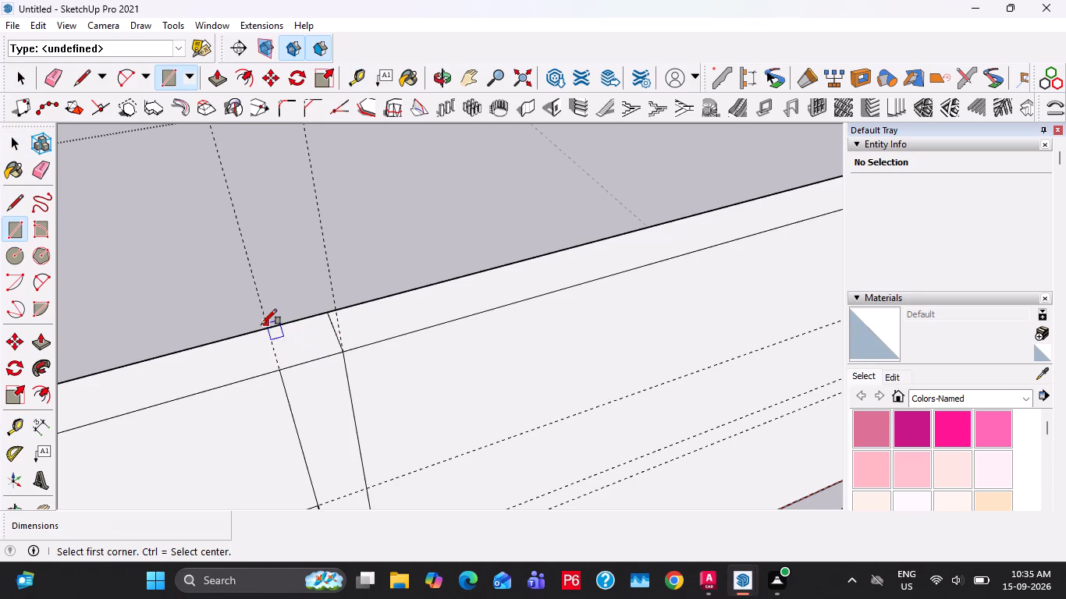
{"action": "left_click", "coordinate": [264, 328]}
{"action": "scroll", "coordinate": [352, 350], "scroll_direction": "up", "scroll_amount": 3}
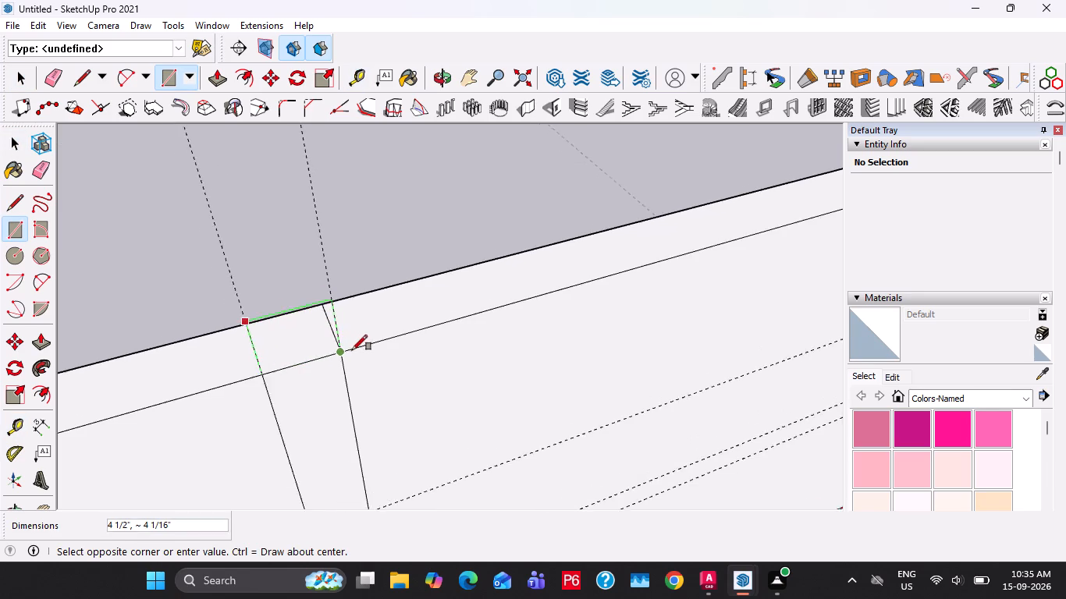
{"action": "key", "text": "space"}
Draw a rectangle on the wall's top face from the new line's back end to the strip's other front corner.
{"action": "key", "text": "r"}
{"action": "left_click", "coordinate": [318, 301]}
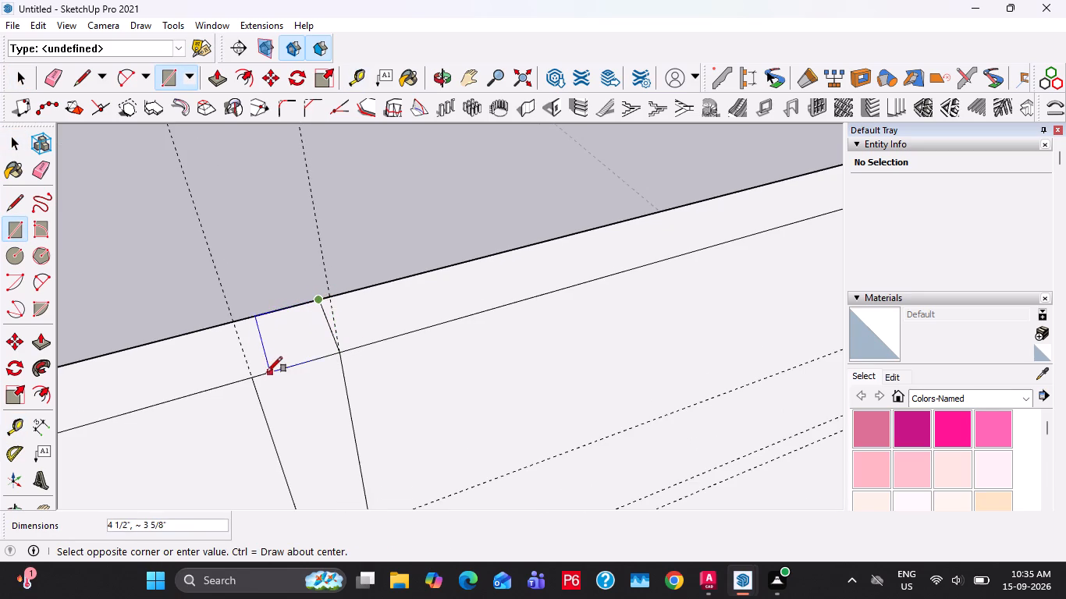
{"action": "left_click", "coordinate": [258, 374]}
{"action": "key", "text": "space"}
Push/Pull the top rectangle upward to match the height of the pillar at the wall's far end.
{"action": "key", "text": "p"}
{"action": "left_click", "coordinate": [284, 352]}
{"action": "scroll", "coordinate": [288, 331], "scroll_direction": "down", "scroll_amount": 12}
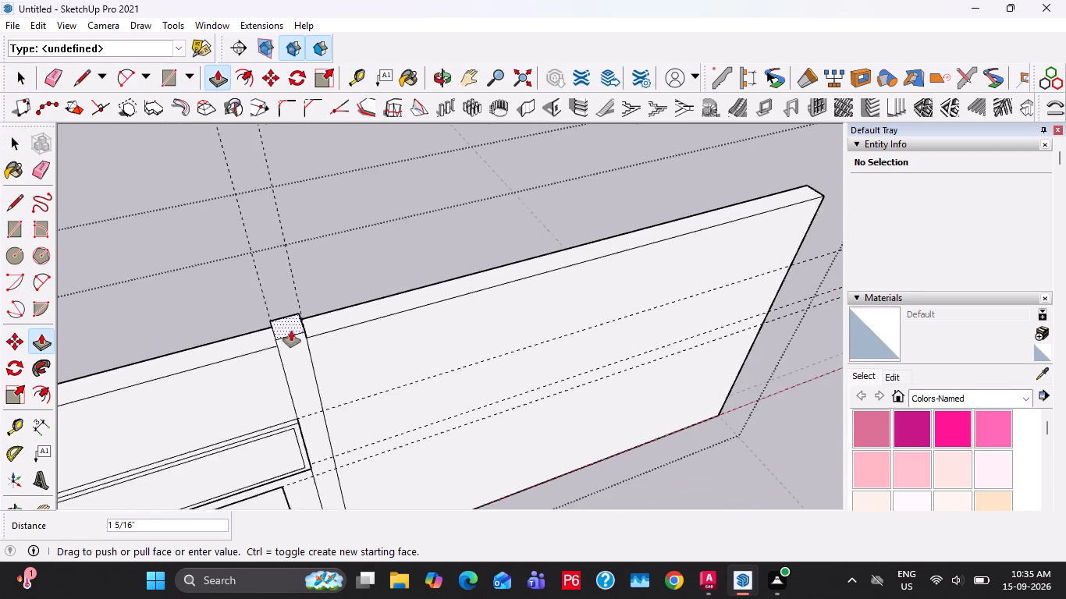
{"action": "scroll", "coordinate": [291, 331], "scroll_direction": "down", "scroll_amount": 3}
{"action": "middle_click_drag", "start_coordinate": [181, 360], "coordinate": [517, 341], "text": "shift"}
{"action": "scroll", "coordinate": [460, 351], "scroll_direction": "down", "scroll_amount": 4}
{"action": "scroll", "coordinate": [251, 398], "scroll_direction": "down", "scroll_amount": 2, "text": "shift"}
{"action": "middle_click_drag", "start_coordinate": [305, 394], "coordinate": [384, 388], "text": "shift"}
{"action": "middle_click_drag", "start_coordinate": [236, 441], "coordinate": [577, 387], "text": "shift"}
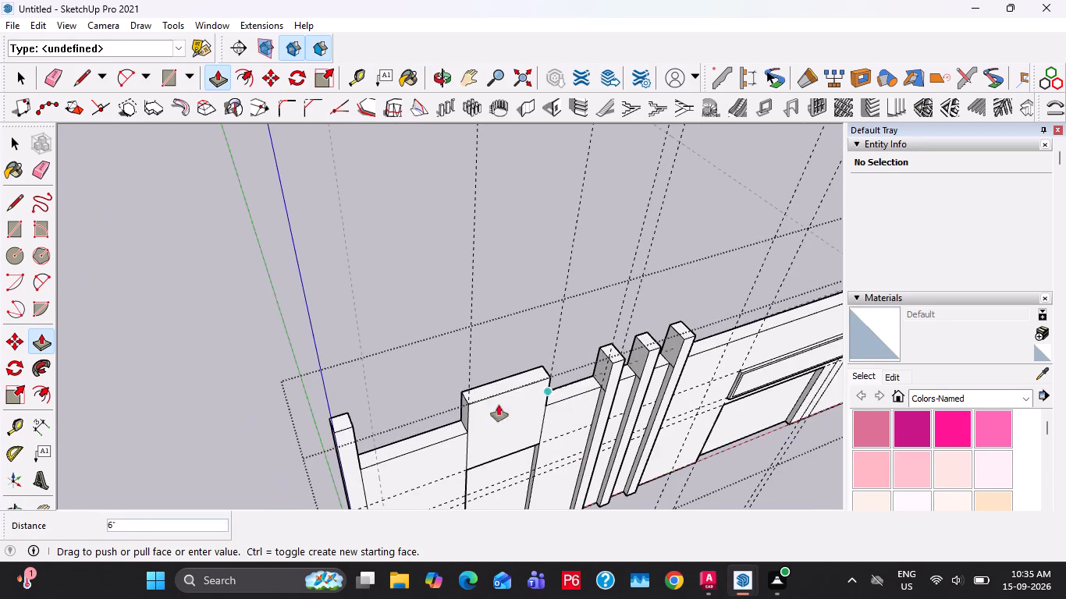
{"action": "left_click", "coordinate": [339, 434]}
{"action": "key", "text": "space"}
Select all the connected compound wall geometry and make it a group.
{"action": "scroll", "coordinate": [339, 427], "scroll_direction": "down", "scroll_amount": 5}
{"action": "middle_click_drag", "start_coordinate": [680, 409], "coordinate": [457, 447]}
{"action": "scroll", "coordinate": [481, 385], "scroll_direction": "up", "scroll_amount": 5}
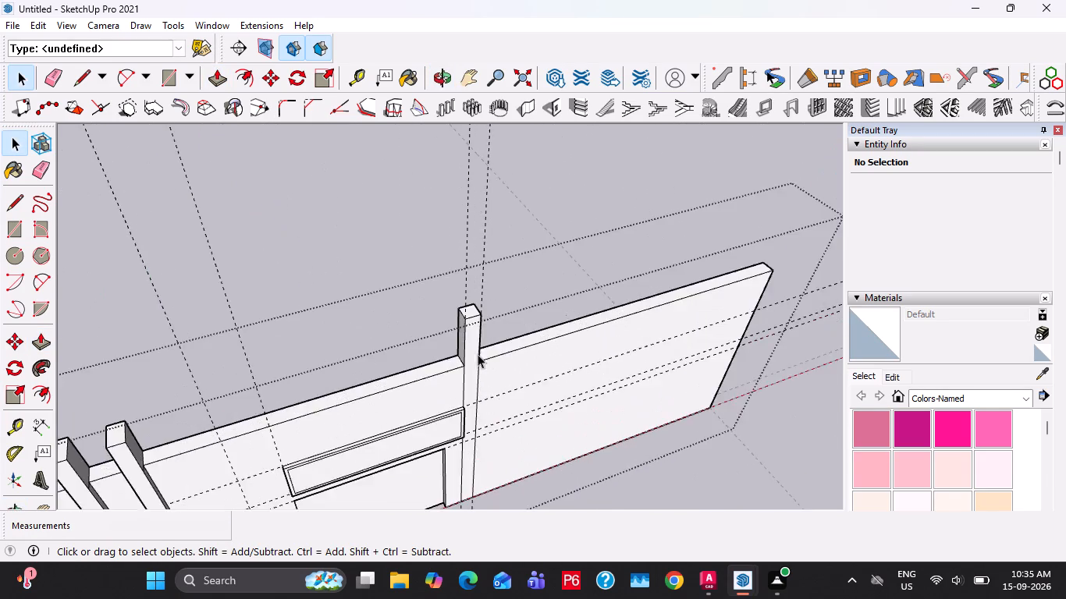
{"action": "scroll", "coordinate": [478, 354], "scroll_direction": "up", "scroll_amount": 4}
{"action": "triple_click", "coordinate": [474, 338]}
{"action": "right_click", "coordinate": [474, 352]}
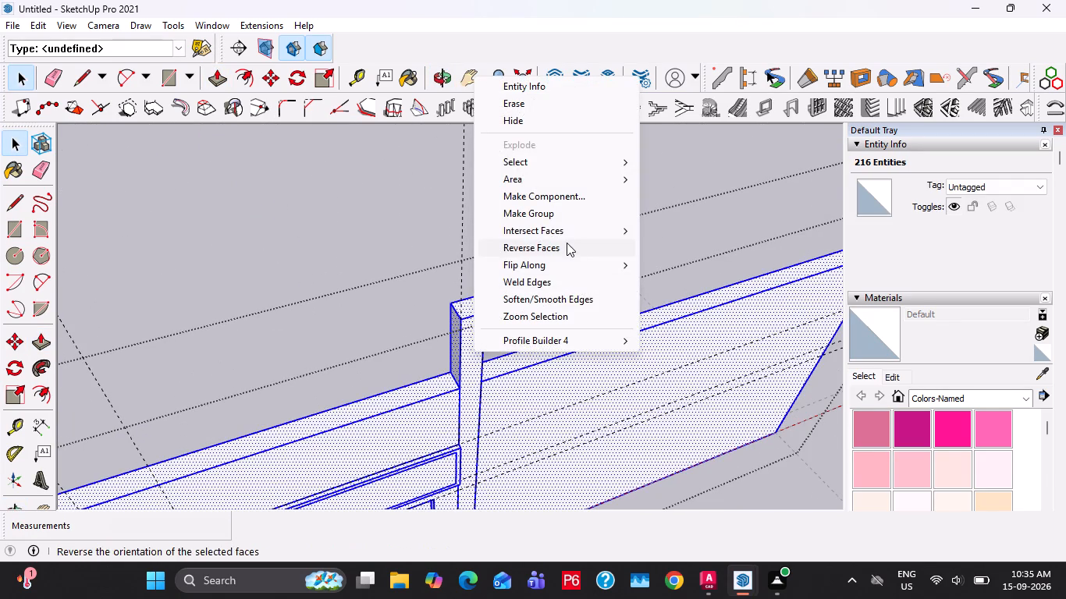
{"action": "left_click", "coordinate": [552, 218]}
Draw a circle of radius 2" on the top face of the new post beside the panels.
{"action": "middle_click_drag", "start_coordinate": [467, 369], "coordinate": [436, 453]}
{"action": "scroll", "coordinate": [441, 451], "scroll_direction": "up", "scroll_amount": 1}
{"action": "middle_click_drag", "start_coordinate": [441, 473], "coordinate": [450, 341]}
{"action": "scroll", "coordinate": [433, 351], "scroll_direction": "up", "scroll_amount": 4}
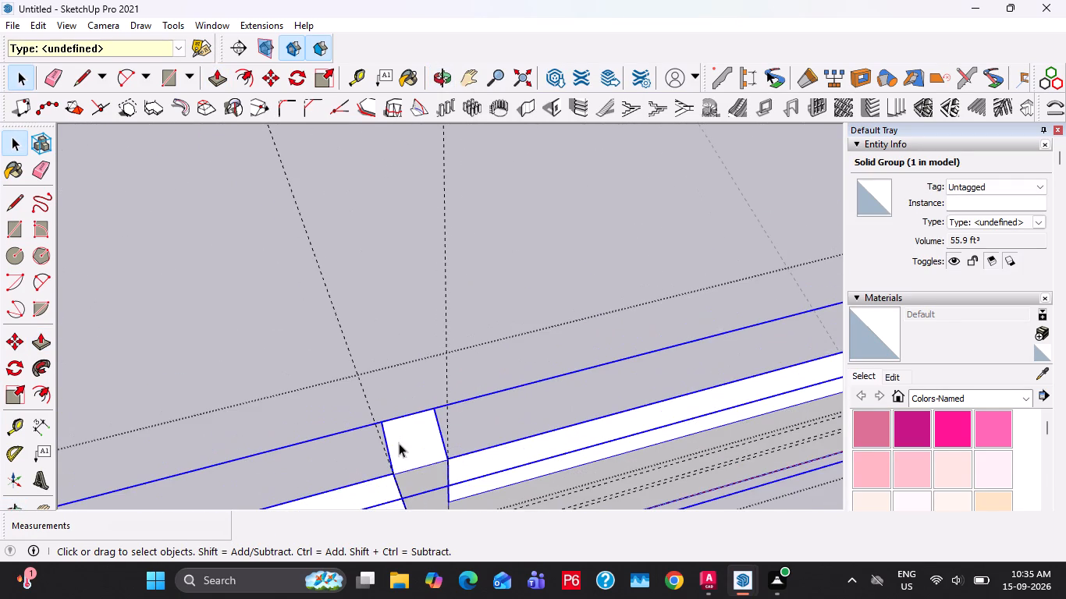
{"action": "key", "text": "c"}
{"action": "left_click", "coordinate": [410, 442]}
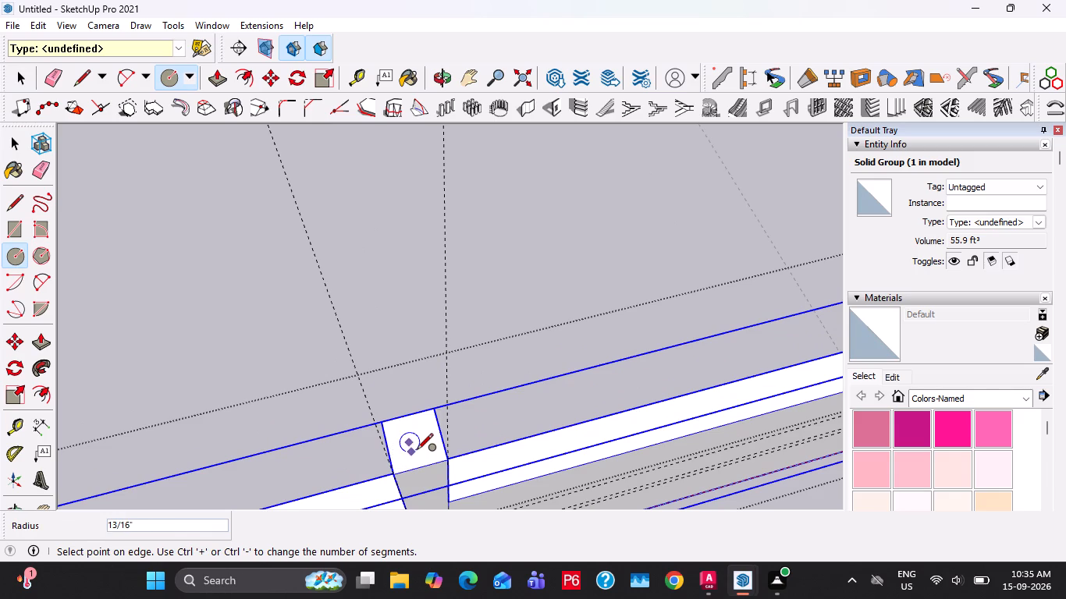
{"action": "key", "text": "2"}
{"action": "key", "text": "Return"}
{"action": "scroll", "coordinate": [413, 459], "scroll_direction": "up", "scroll_amount": 2}
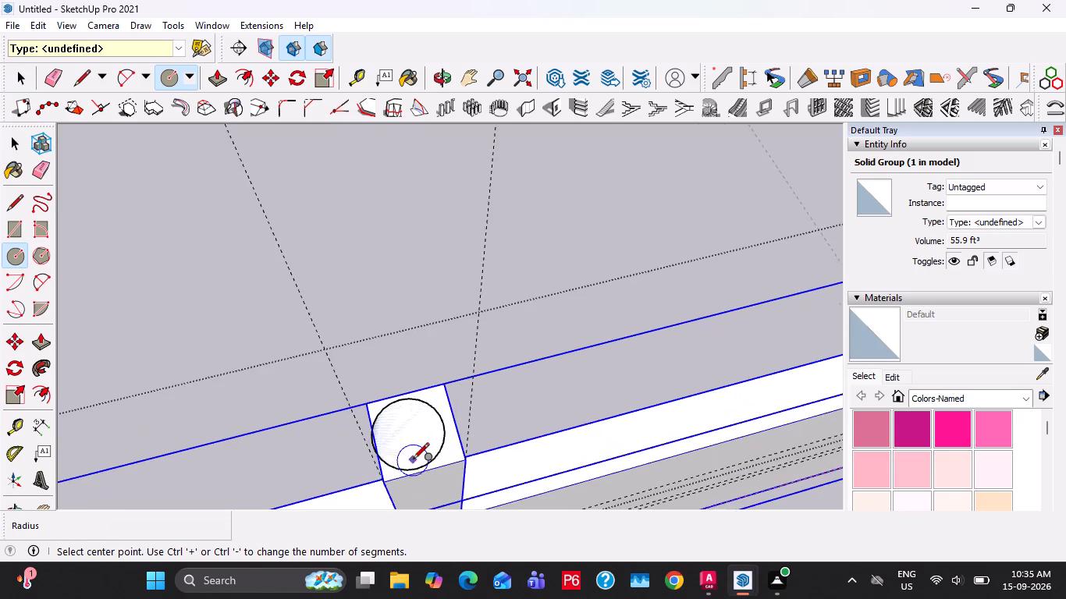
Move the circle 0.1" across the post's top face towards its centre.
{"action": "scroll", "coordinate": [413, 460], "scroll_direction": "up", "scroll_amount": 4}
{"action": "key", "text": "space"}
{"action": "key", "text": "m"}
{"action": "left_click", "coordinate": [410, 447]}
{"action": "key", "text": "space"}
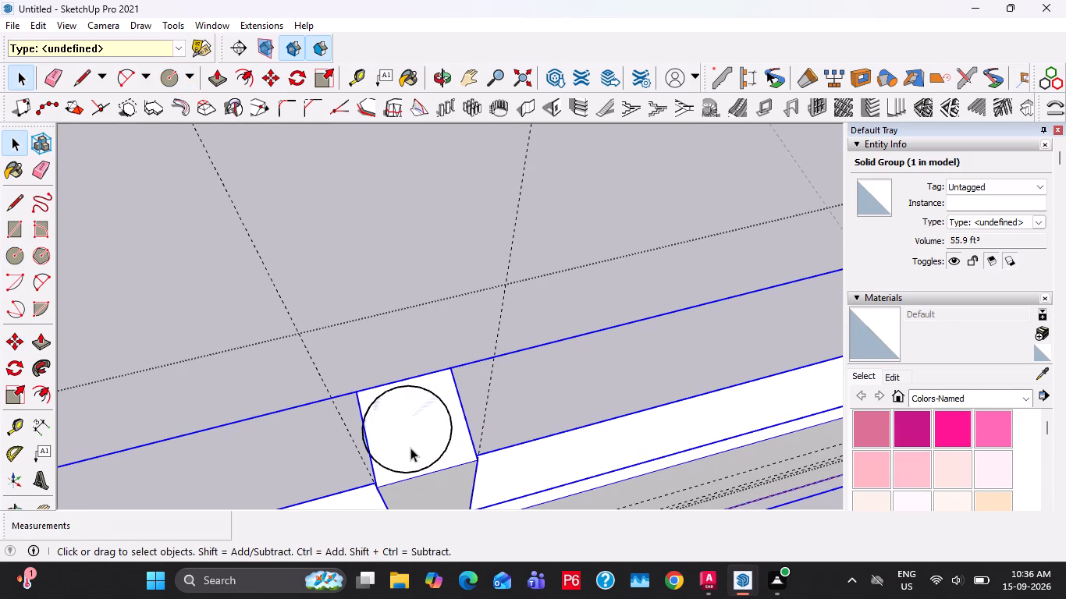
{"action": "double_click", "coordinate": [410, 448]}
{"action": "key", "text": "m"}
{"action": "left_click", "coordinate": [409, 450]}
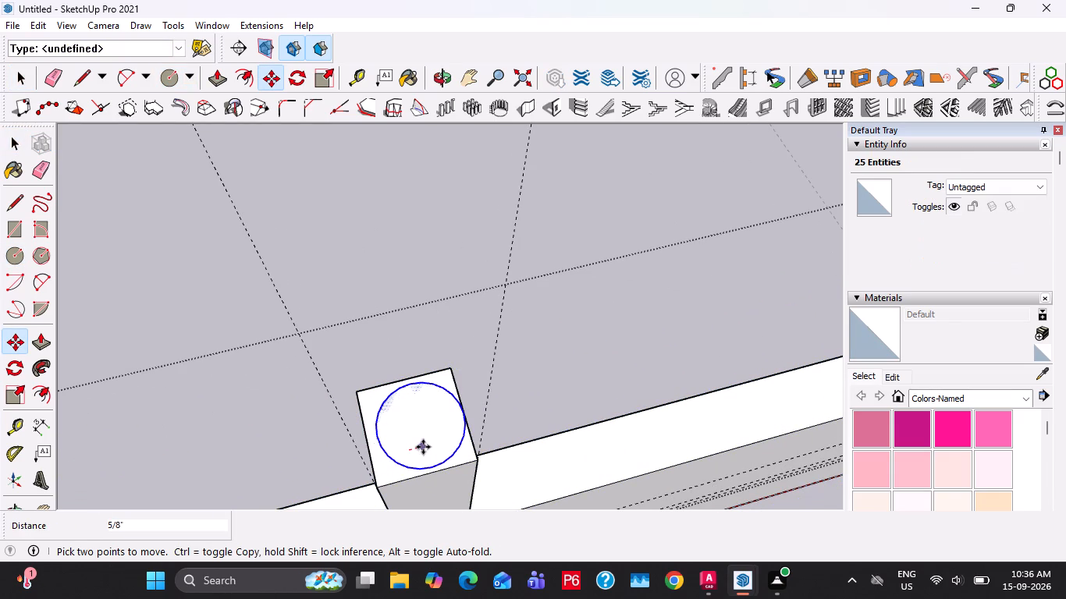
{"action": "type", "text": "0.1\""}
{"action": "key", "text": "Return"}
{"action": "left_click", "coordinate": [399, 451]}
{"action": "key", "text": "space"}
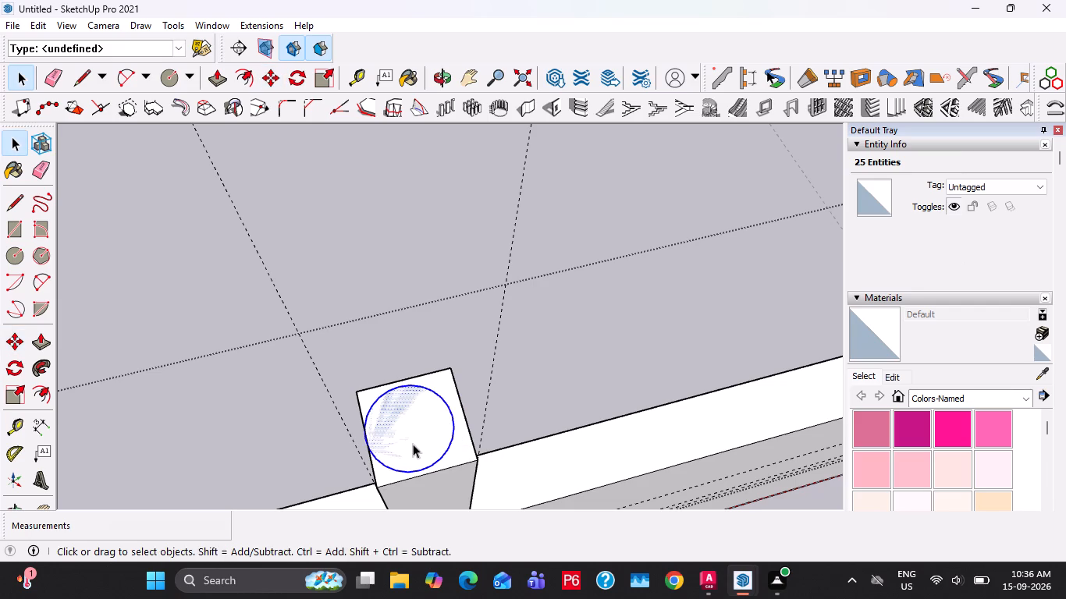
Push/Pull the circle on the post's top 1" upward.
{"action": "key", "text": "p"}
{"action": "left_click", "coordinate": [413, 444]}
{"action": "key", "text": "space"}
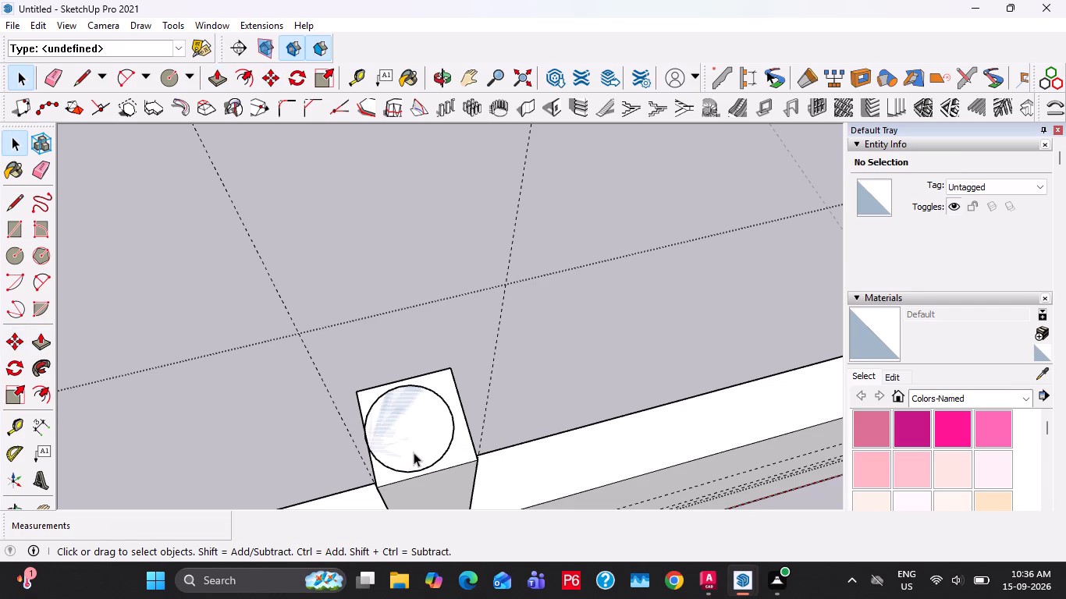
{"action": "key", "text": "p"}
{"action": "key", "text": "space"}
{"action": "triple_click", "coordinate": [418, 438]}
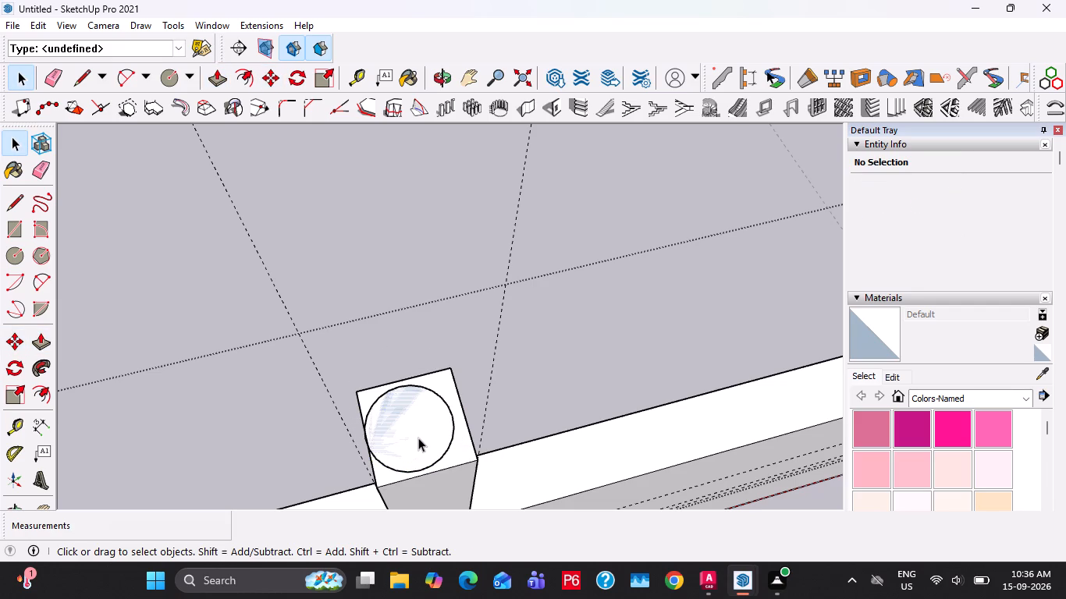
{"action": "key", "text": "p"}
{"action": "left_click", "coordinate": [418, 438]}
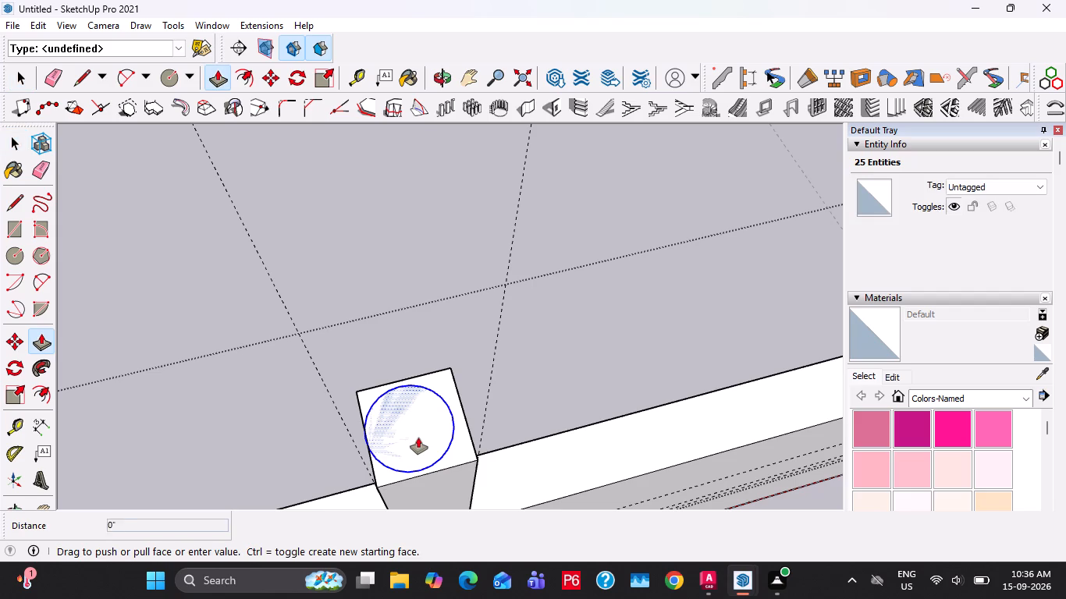
{"action": "type", "text": "1\""}
{"action": "key", "text": "Return"}
Undo the 1" extrusion of the circle on the post's top face.
{"action": "middle_click_drag", "start_coordinate": [415, 452], "coordinate": [400, 343]}
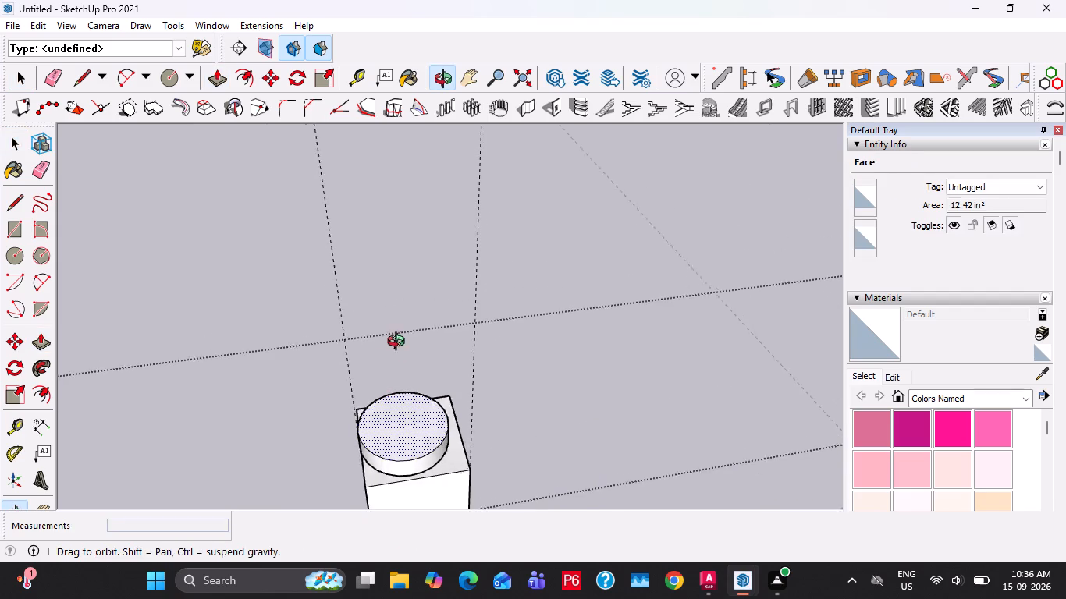
{"action": "middle_click_drag", "start_coordinate": [400, 343], "coordinate": [400, 342]}
{"action": "scroll", "coordinate": [423, 452], "scroll_direction": "up", "scroll_amount": 2}
{"action": "key", "text": "space"}
{"action": "scroll", "coordinate": [418, 457], "scroll_direction": "up", "scroll_amount": 2}
{"action": "key", "text": "s"}
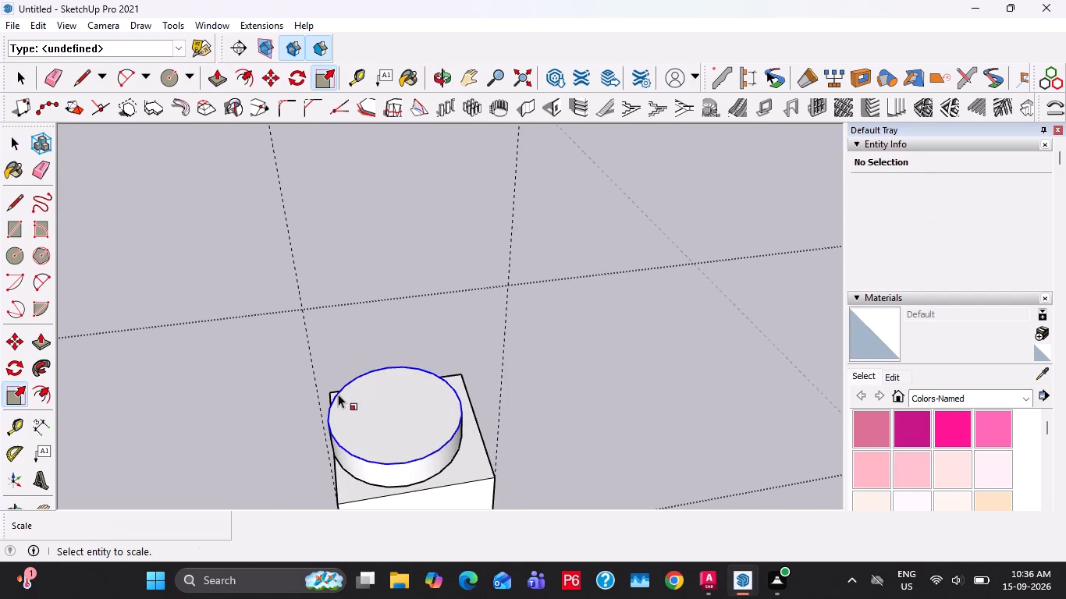
{"action": "key", "text": "a"}
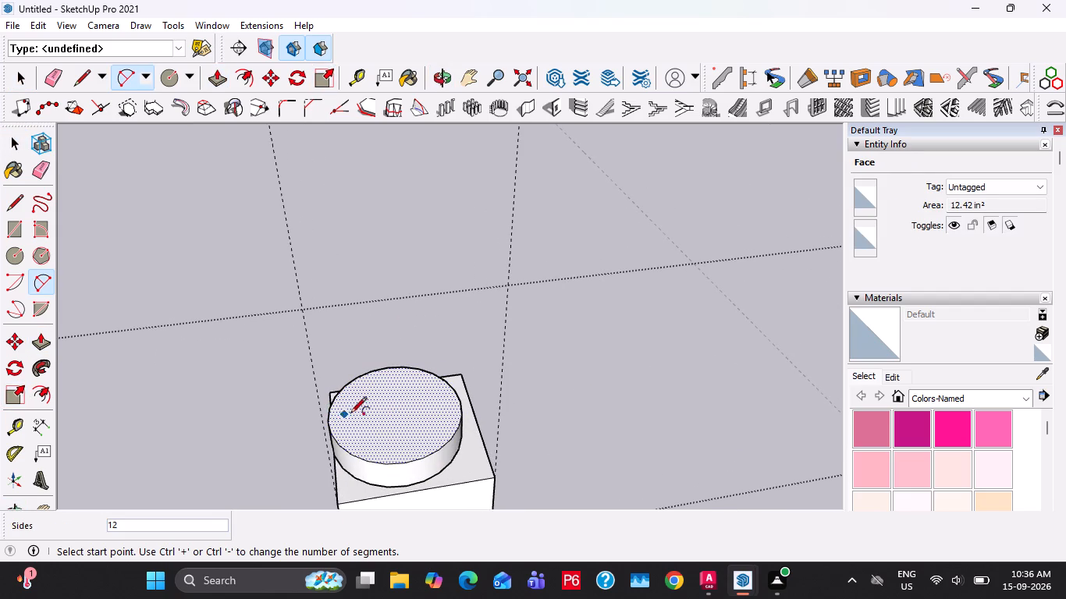
{"action": "key", "text": "space"}
{"action": "double_click", "coordinate": [428, 428]}
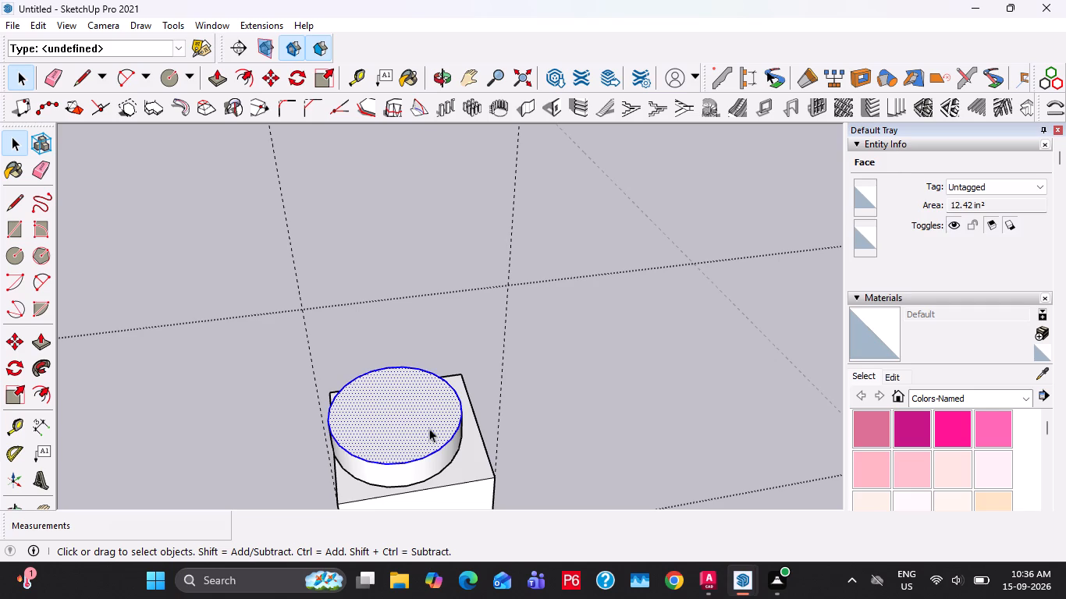
{"action": "triple_click", "coordinate": [431, 427]}
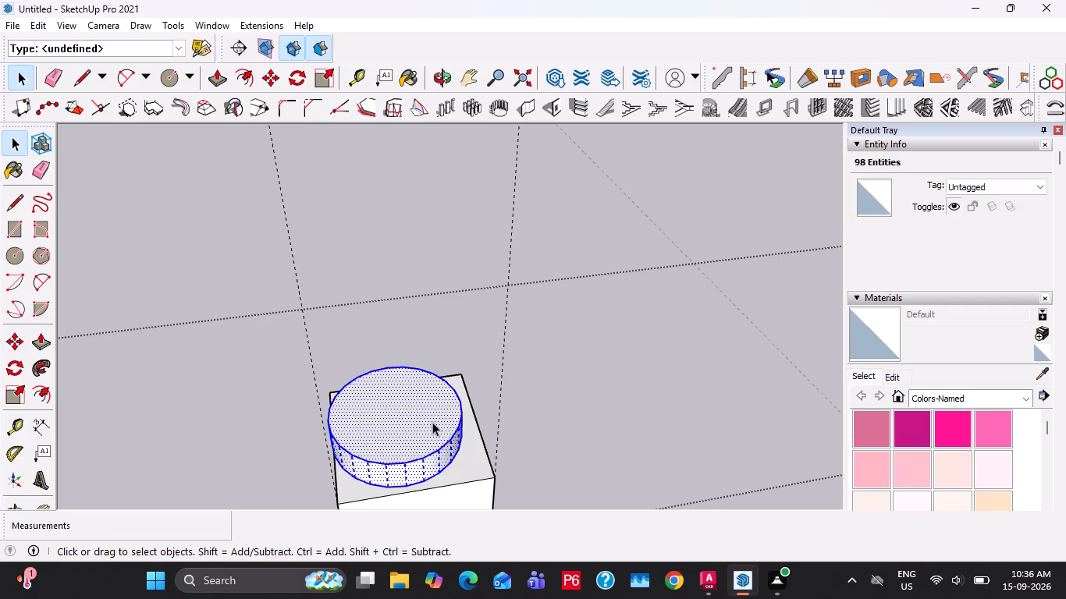
{"action": "scroll", "coordinate": [450, 392], "scroll_direction": "down", "scroll_amount": 2}
{"action": "key", "text": "ctrl+z"}
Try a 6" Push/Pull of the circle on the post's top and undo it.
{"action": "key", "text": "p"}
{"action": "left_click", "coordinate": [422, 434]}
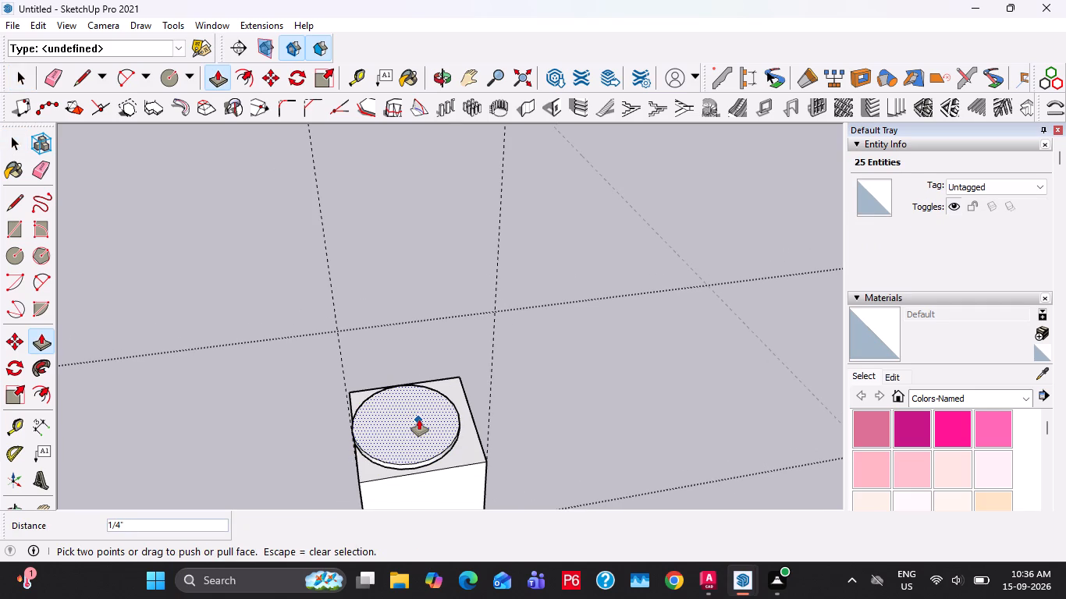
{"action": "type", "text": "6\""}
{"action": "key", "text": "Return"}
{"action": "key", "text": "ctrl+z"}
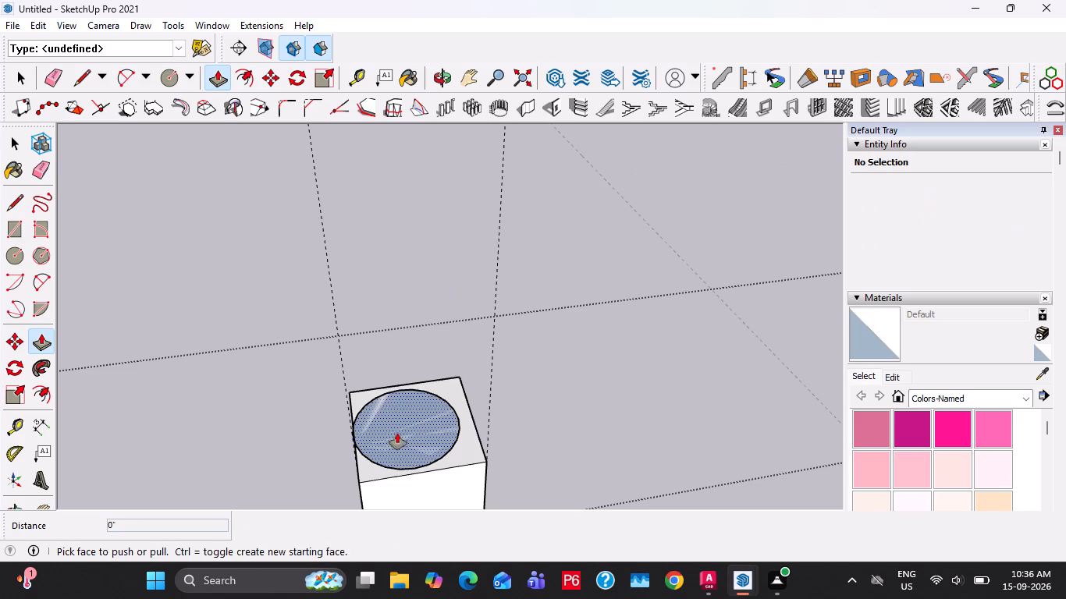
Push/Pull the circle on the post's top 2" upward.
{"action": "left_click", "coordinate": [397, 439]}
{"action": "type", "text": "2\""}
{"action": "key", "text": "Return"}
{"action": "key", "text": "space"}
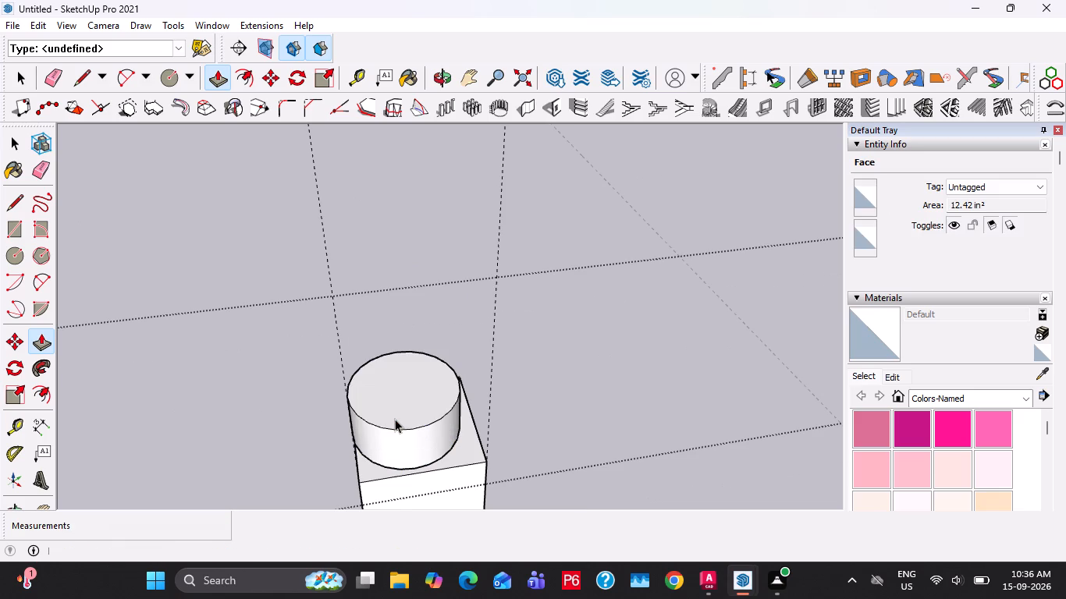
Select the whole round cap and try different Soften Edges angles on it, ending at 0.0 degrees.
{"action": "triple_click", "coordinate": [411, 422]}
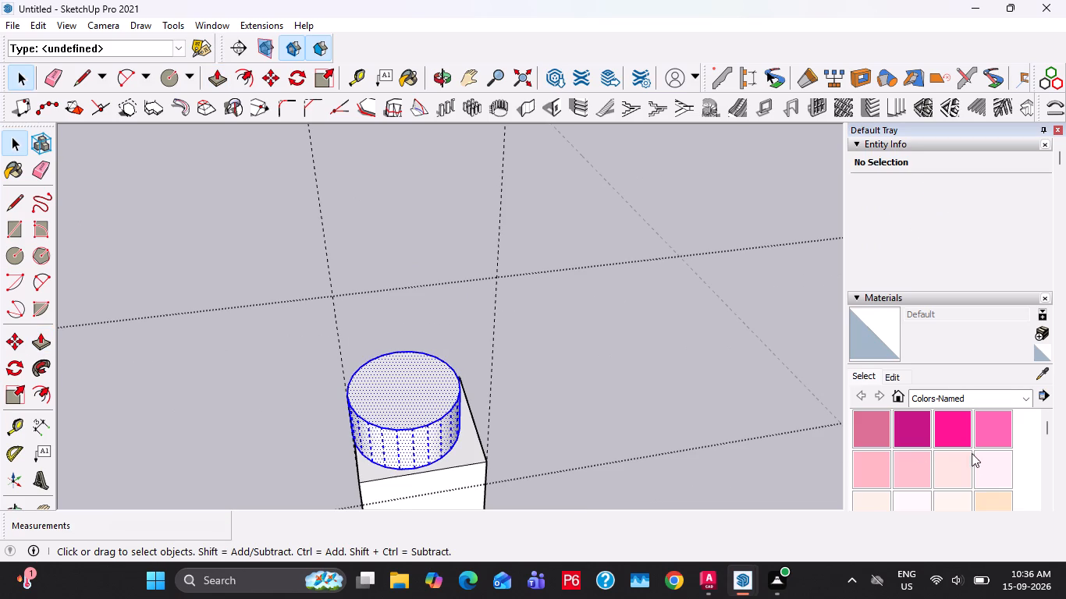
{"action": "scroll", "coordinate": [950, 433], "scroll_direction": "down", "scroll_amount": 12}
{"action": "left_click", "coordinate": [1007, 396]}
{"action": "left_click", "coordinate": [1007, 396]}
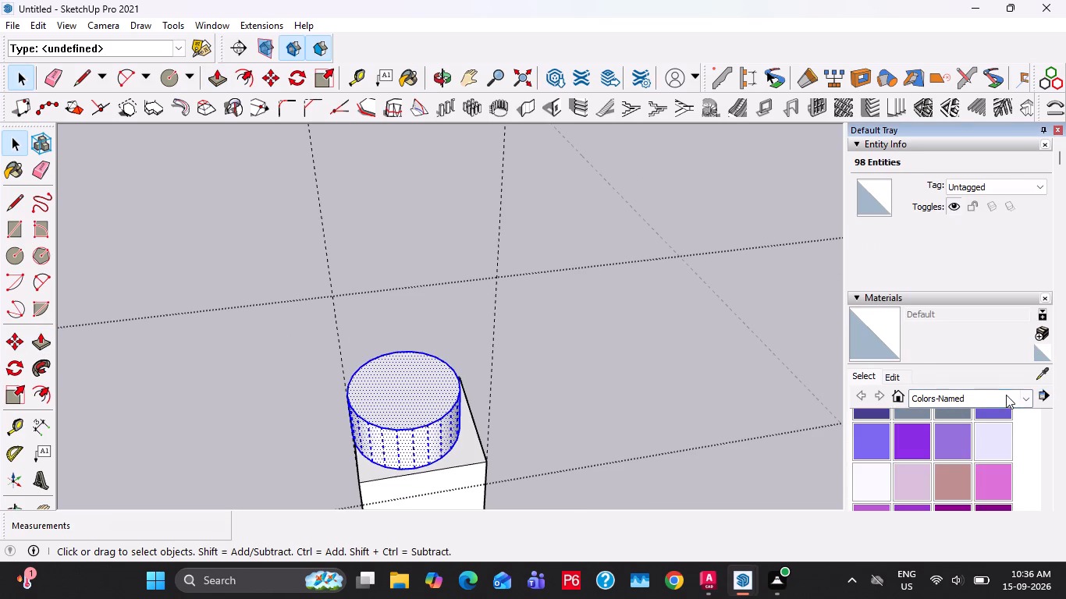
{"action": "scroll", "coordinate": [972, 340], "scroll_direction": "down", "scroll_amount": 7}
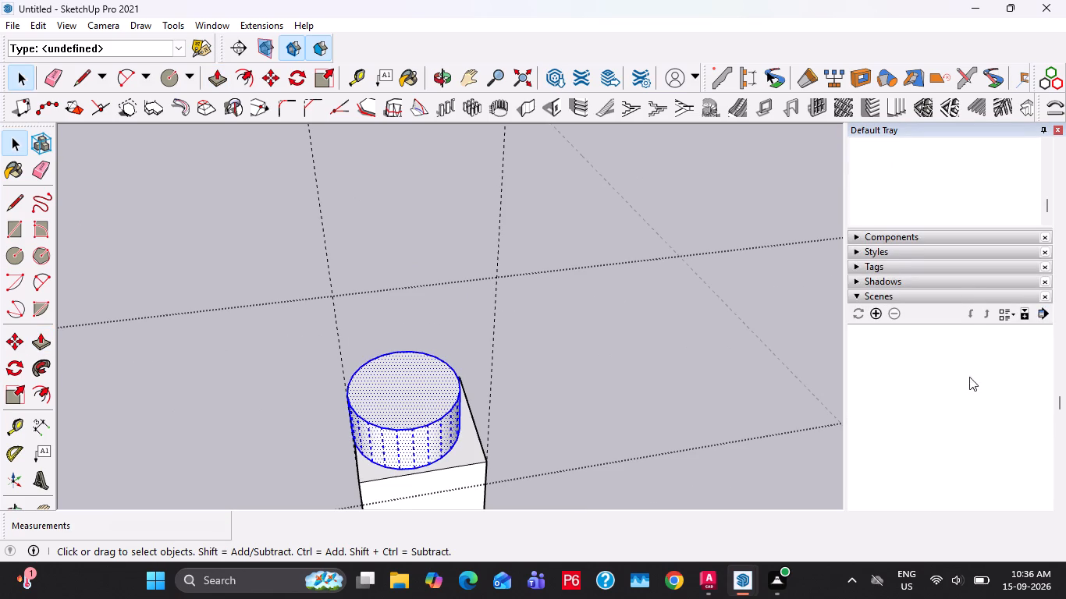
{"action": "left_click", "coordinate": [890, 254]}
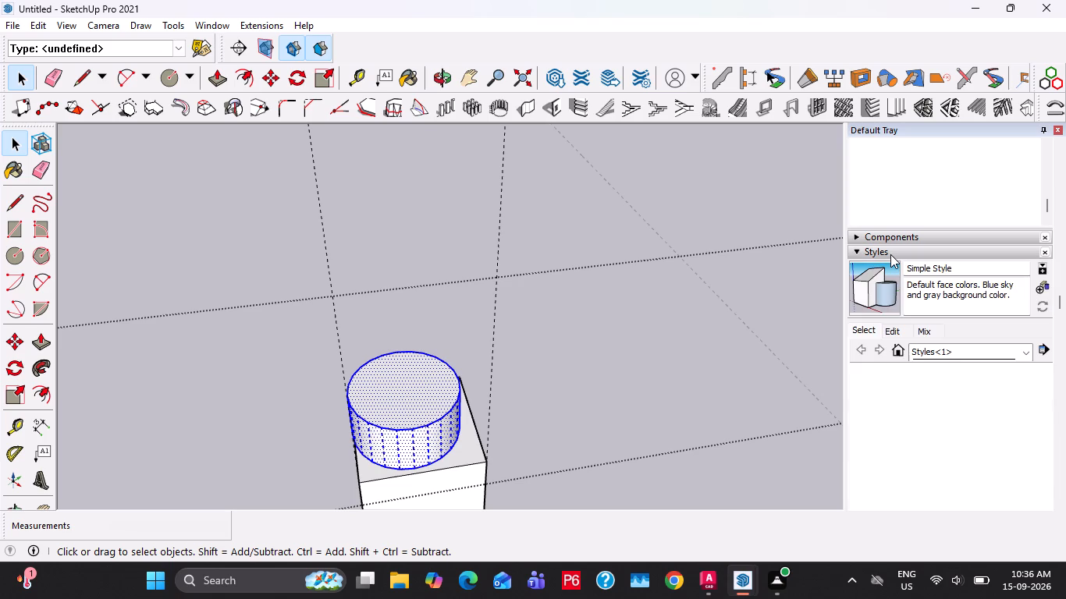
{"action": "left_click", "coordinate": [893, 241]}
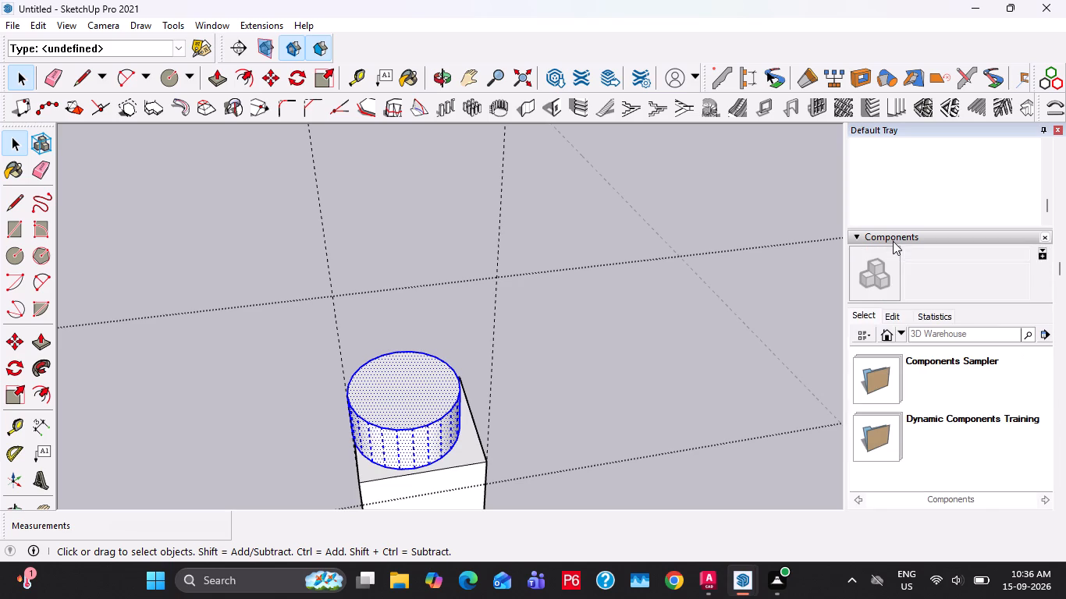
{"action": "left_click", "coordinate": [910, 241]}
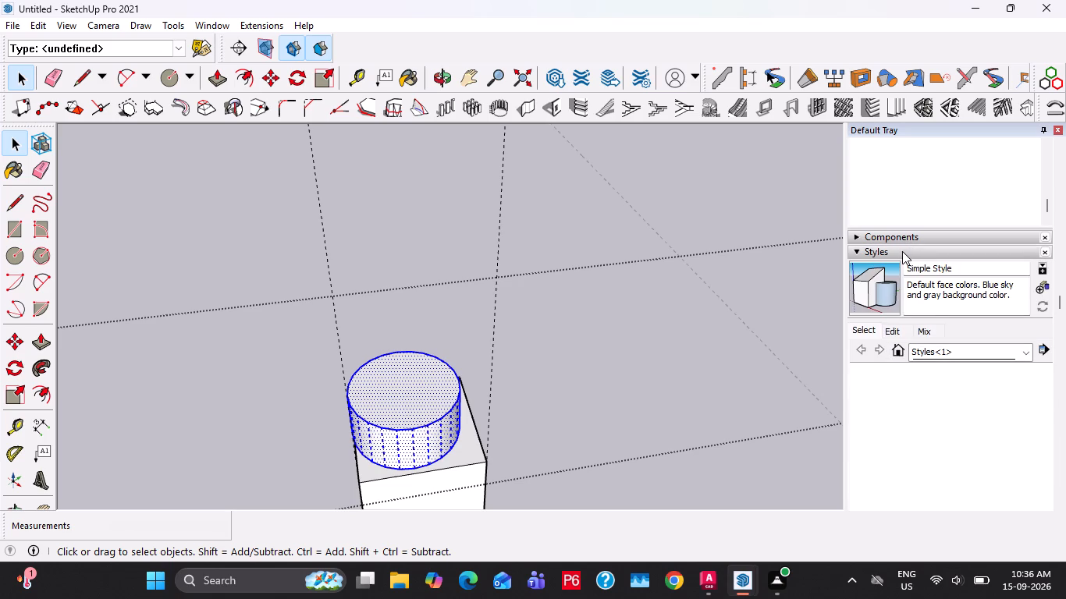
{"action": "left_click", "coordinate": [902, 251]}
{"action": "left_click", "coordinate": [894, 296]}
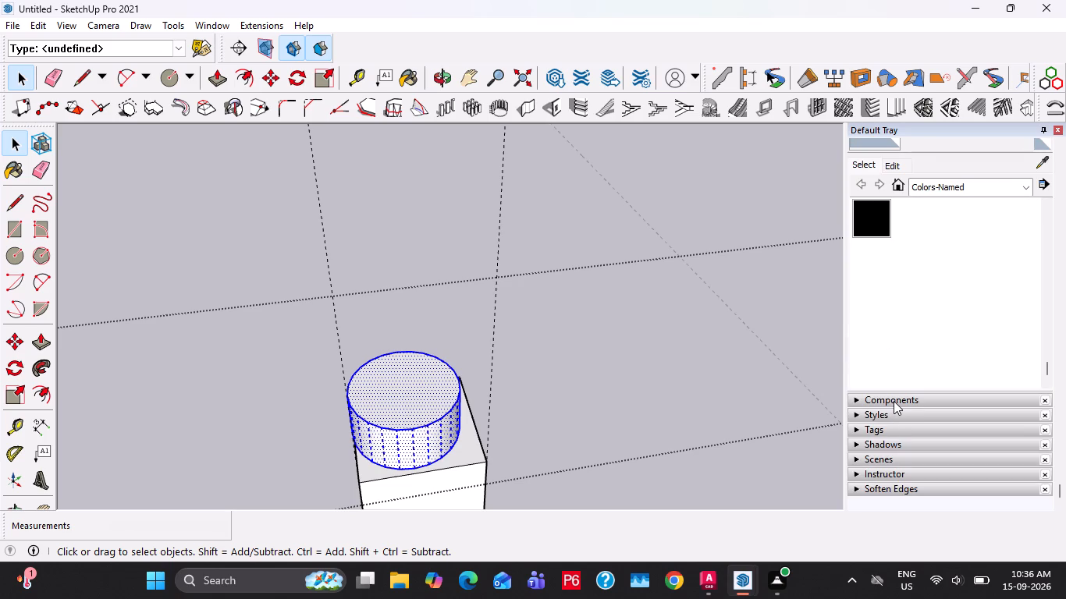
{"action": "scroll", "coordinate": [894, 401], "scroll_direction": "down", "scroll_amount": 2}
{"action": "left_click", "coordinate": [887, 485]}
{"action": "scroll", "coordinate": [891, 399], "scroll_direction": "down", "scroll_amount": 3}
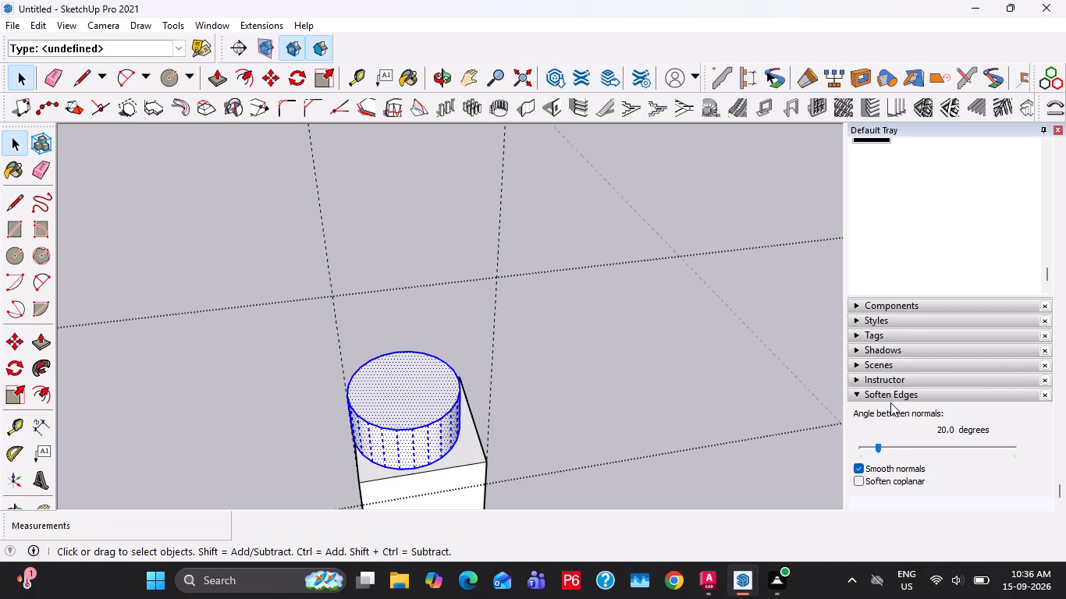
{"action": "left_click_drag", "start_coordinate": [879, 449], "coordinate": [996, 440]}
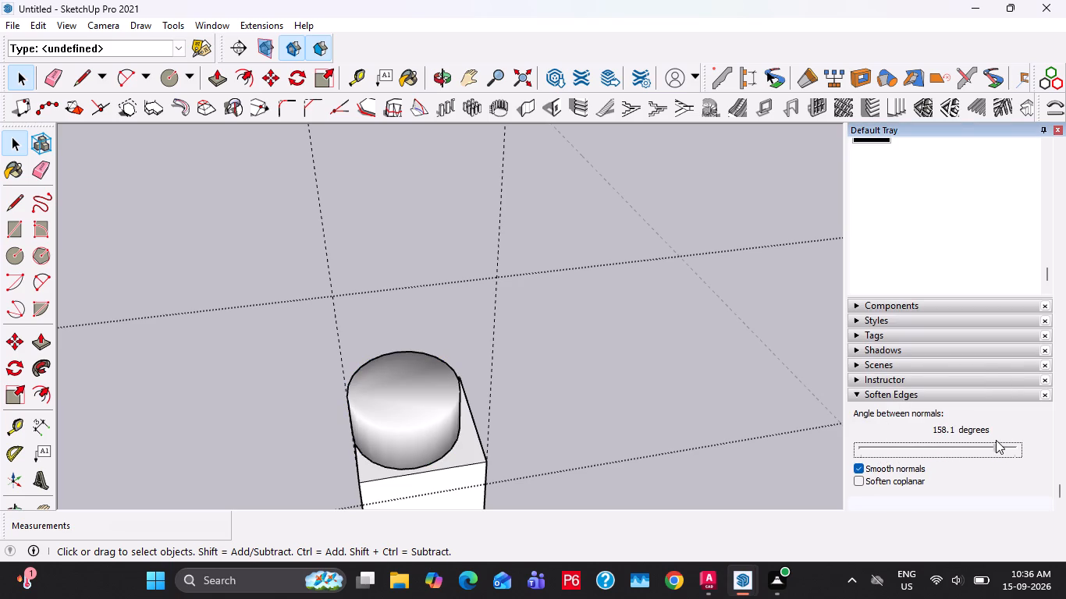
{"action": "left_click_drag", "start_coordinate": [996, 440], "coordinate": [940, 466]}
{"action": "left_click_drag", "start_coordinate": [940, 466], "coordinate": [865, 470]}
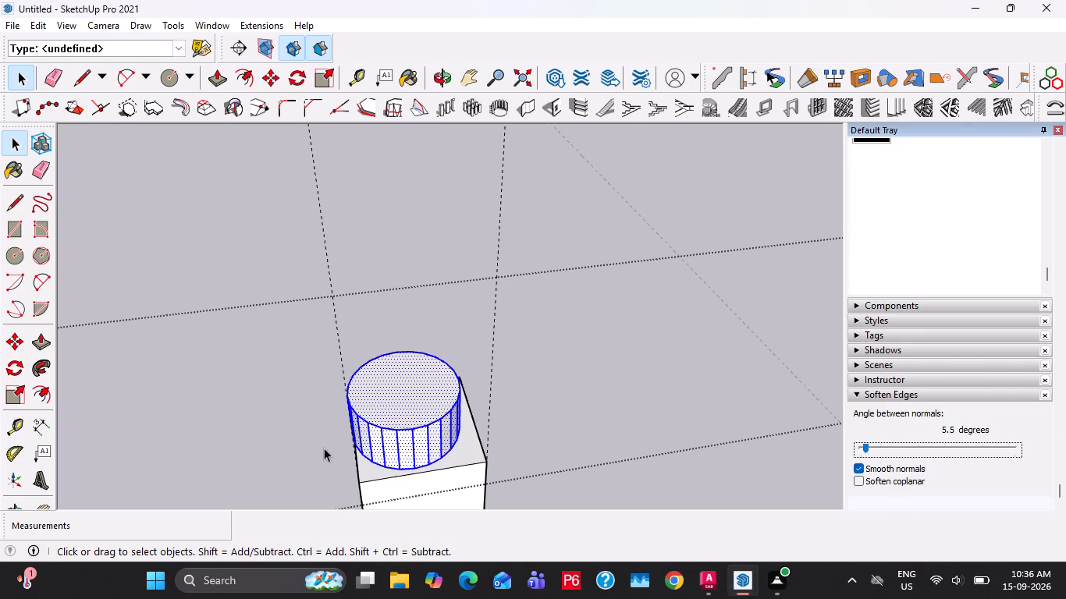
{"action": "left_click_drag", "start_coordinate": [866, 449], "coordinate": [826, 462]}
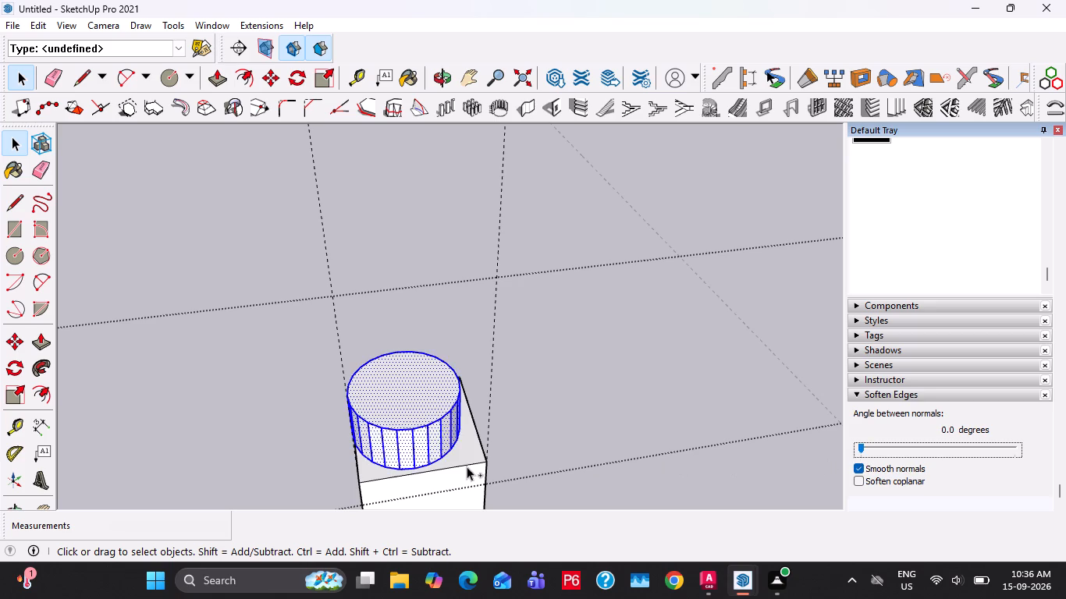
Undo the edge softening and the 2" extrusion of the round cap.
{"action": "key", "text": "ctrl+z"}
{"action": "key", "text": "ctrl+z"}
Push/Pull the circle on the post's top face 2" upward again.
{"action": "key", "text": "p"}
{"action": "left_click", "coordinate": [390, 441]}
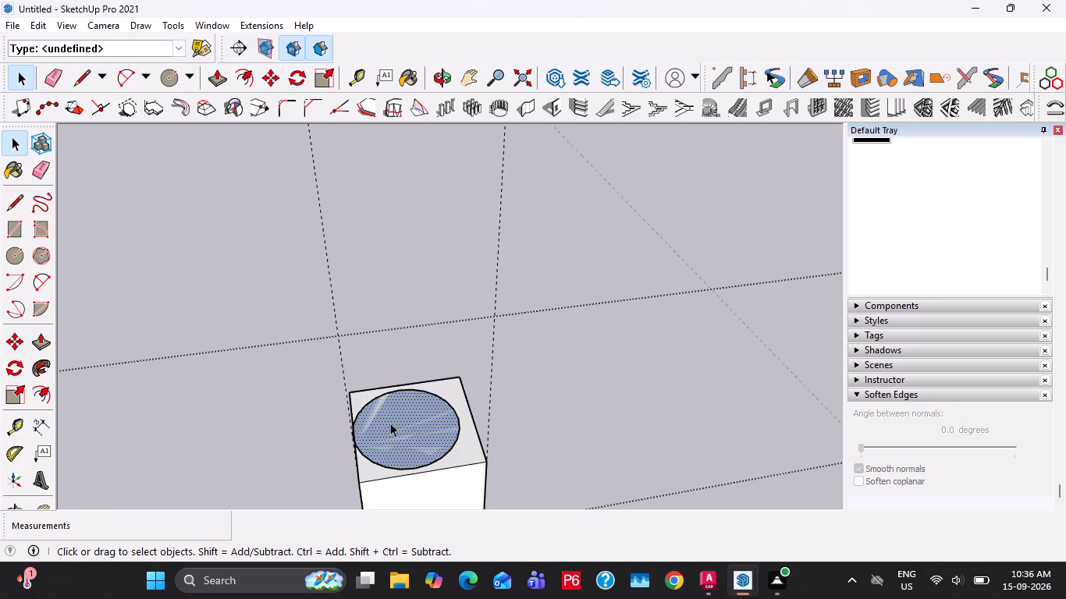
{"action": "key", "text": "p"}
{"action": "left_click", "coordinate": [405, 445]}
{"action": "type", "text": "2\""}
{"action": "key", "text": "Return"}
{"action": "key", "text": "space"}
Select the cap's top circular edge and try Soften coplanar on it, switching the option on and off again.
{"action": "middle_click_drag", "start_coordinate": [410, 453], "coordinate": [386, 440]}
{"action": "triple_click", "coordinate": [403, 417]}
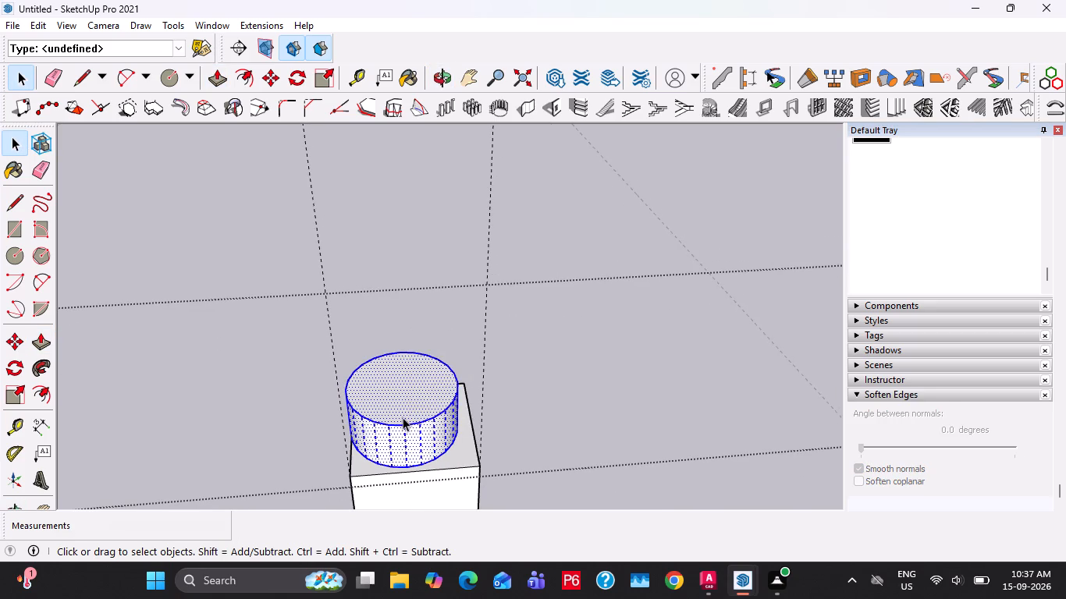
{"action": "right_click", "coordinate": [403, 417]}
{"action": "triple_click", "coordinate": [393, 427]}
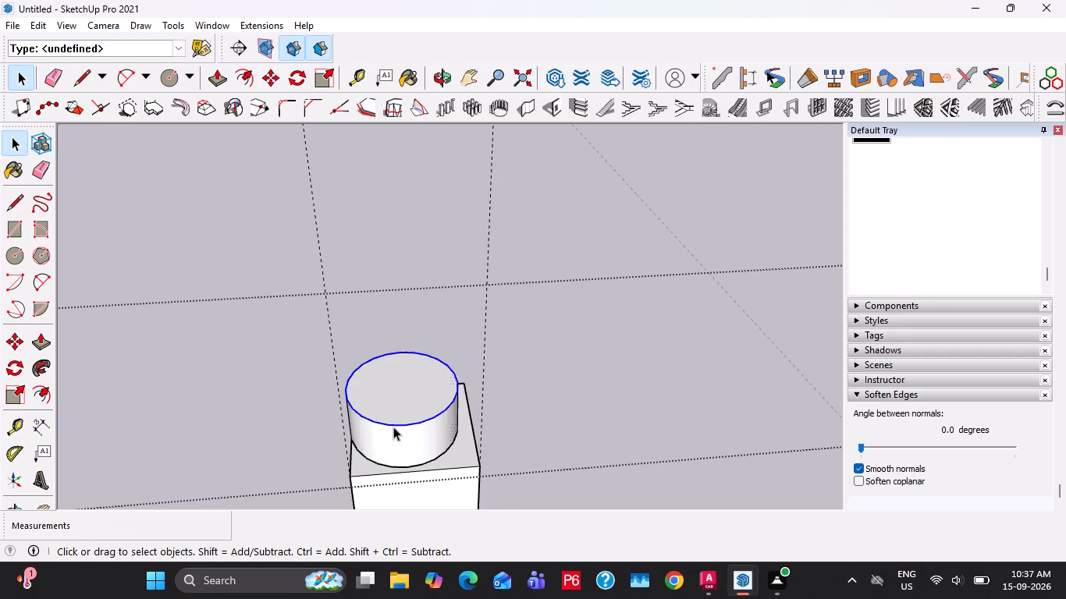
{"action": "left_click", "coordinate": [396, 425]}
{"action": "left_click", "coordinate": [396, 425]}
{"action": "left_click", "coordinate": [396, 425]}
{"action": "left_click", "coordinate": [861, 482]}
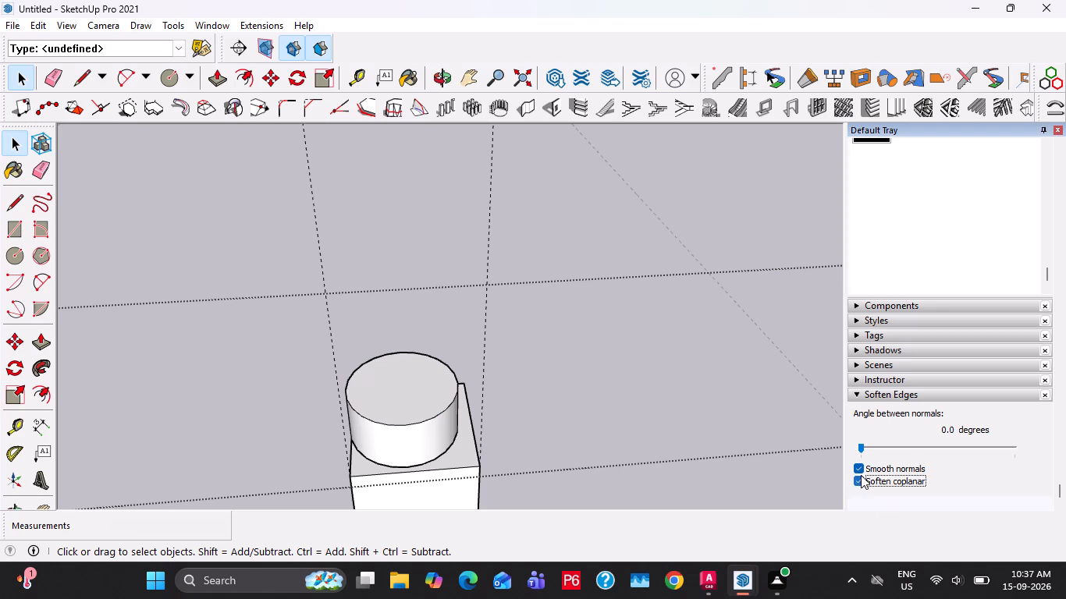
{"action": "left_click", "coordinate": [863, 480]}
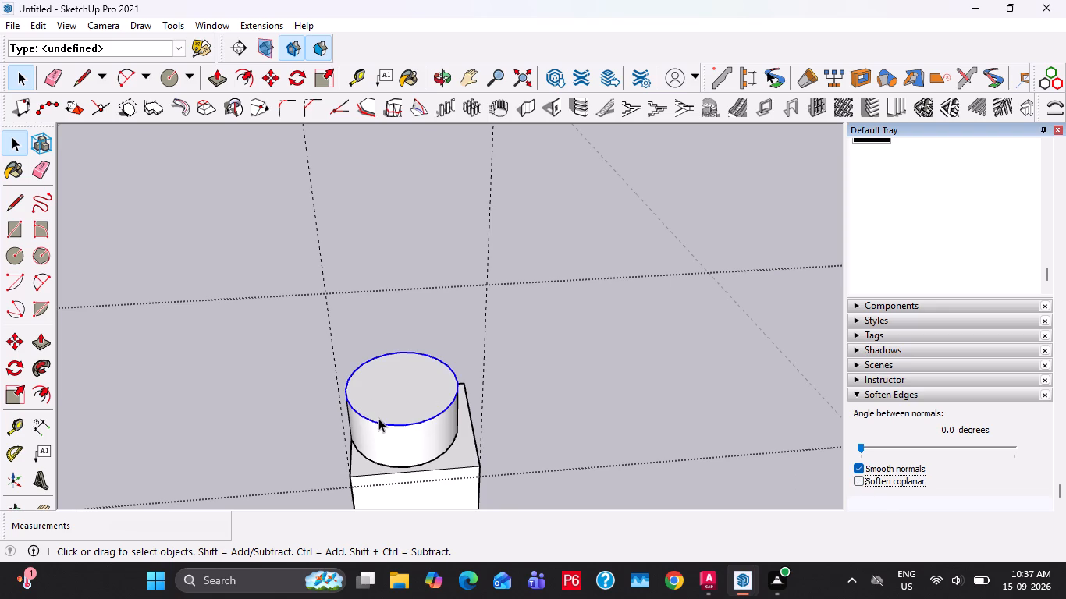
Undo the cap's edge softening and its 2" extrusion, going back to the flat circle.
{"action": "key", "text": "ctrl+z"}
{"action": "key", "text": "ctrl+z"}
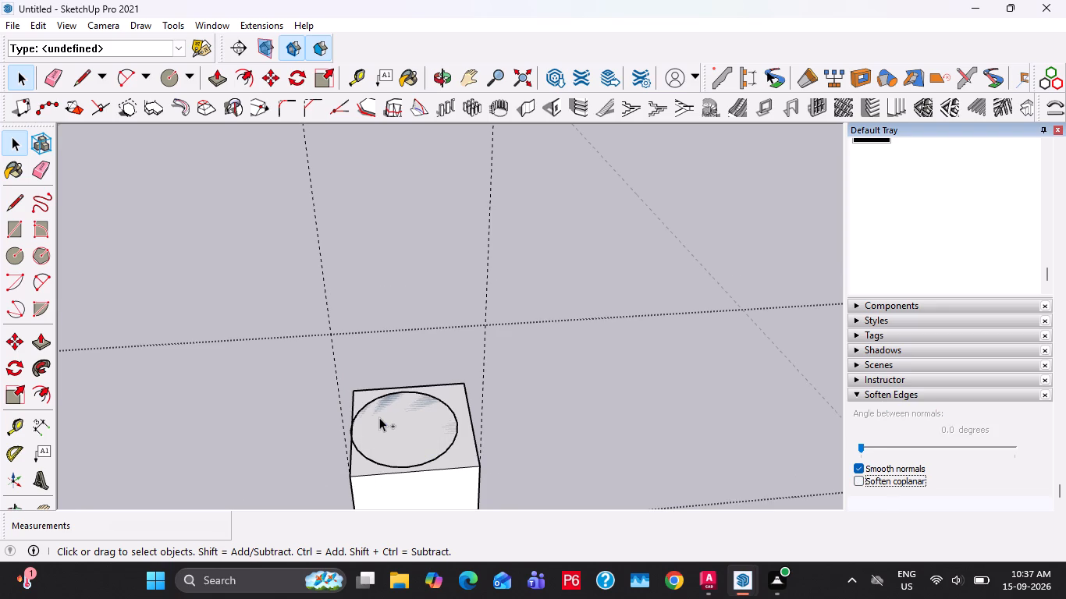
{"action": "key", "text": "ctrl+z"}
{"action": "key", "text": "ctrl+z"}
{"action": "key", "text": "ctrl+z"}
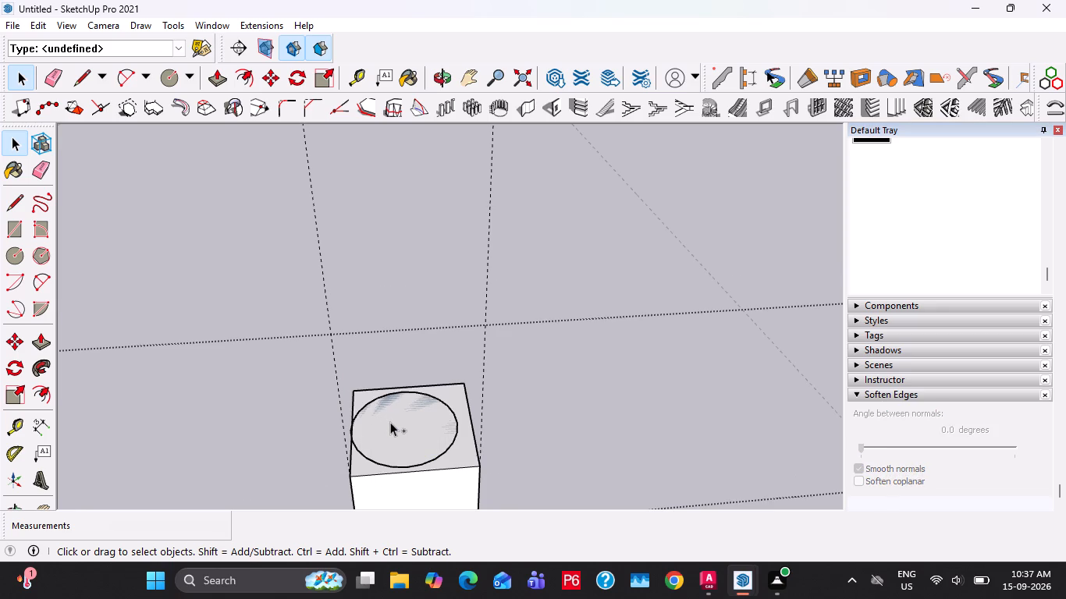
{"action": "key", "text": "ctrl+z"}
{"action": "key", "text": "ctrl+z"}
Delete the circle from the post's top face.
{"action": "triple_click", "coordinate": [403, 433]}
{"action": "key", "text": "Delete"}
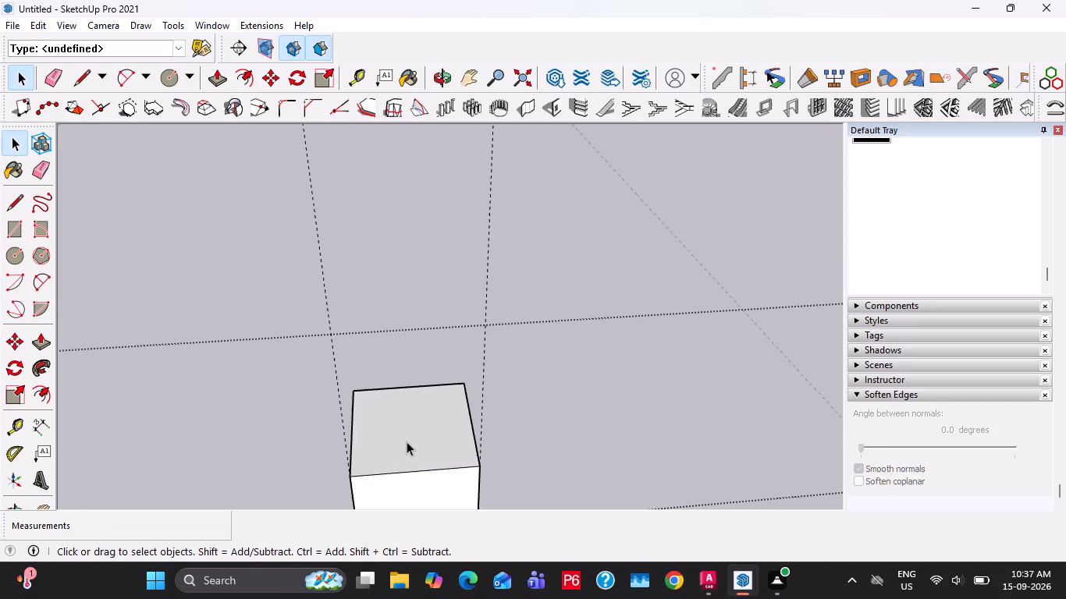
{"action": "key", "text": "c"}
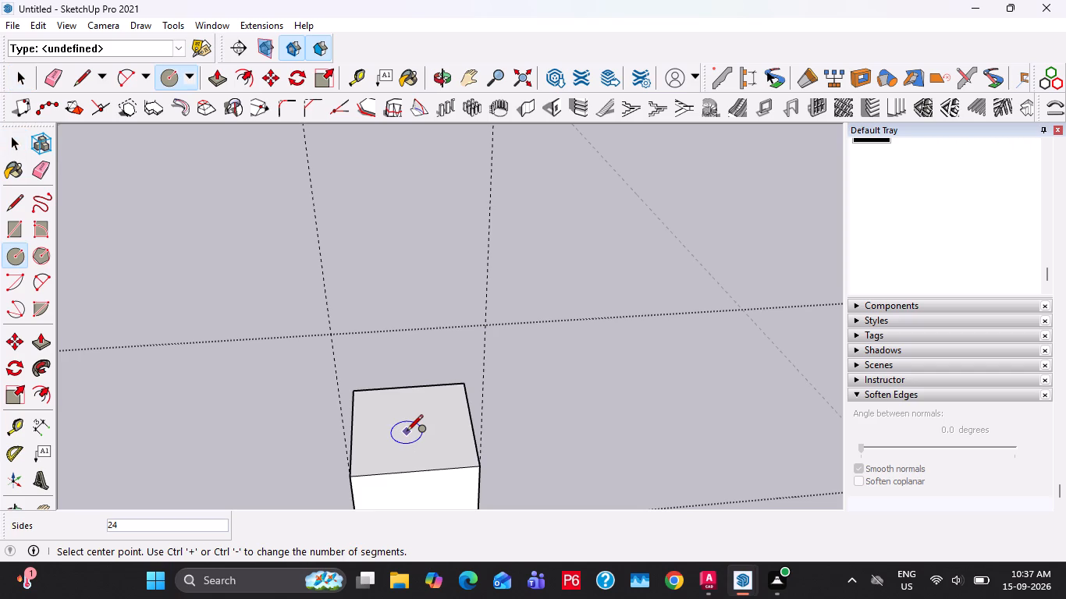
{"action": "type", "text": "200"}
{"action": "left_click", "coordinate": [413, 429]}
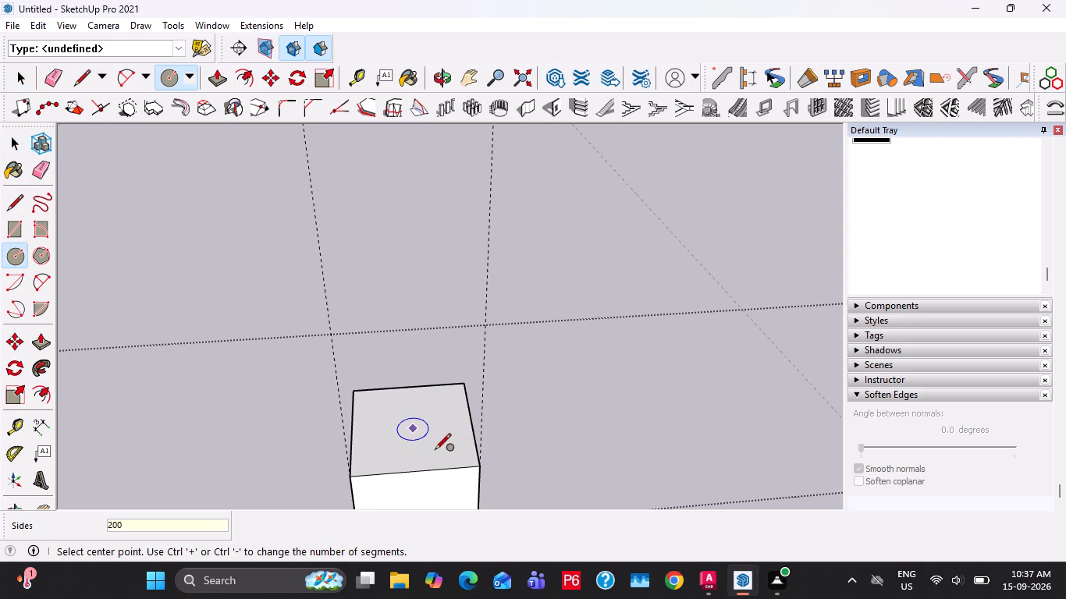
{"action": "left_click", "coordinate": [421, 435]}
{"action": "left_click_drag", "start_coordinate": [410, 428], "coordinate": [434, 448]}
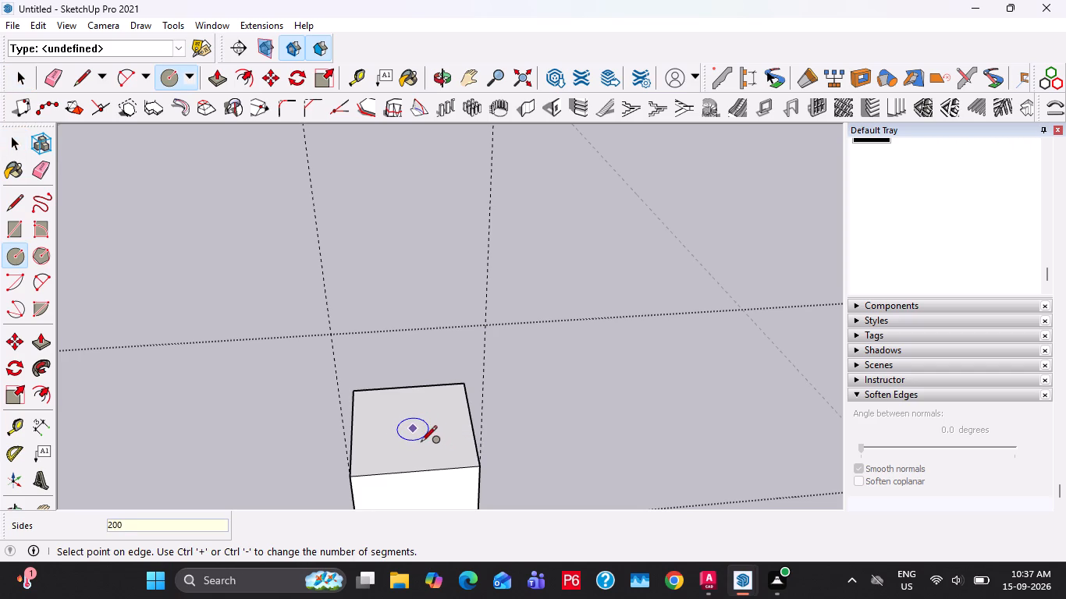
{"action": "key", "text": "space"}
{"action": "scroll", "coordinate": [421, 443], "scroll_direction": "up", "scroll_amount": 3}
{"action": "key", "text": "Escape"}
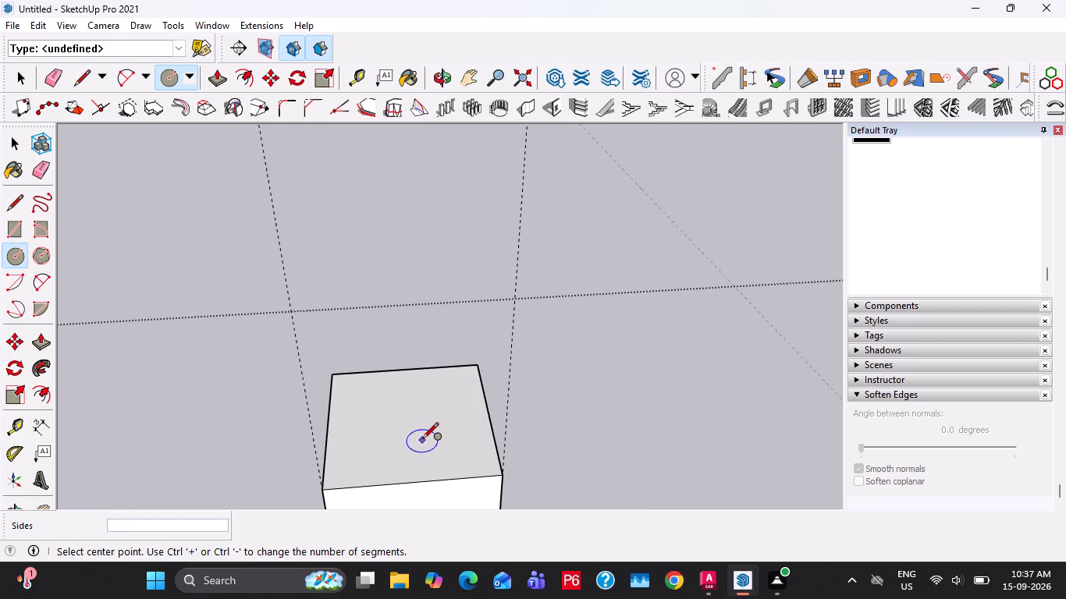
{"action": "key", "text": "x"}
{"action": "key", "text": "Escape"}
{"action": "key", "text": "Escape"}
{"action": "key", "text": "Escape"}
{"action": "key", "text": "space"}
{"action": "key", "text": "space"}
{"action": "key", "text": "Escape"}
Draw a circle with a 2" radius on the post's top face, entering 200 sides.
{"action": "key", "text": "c"}
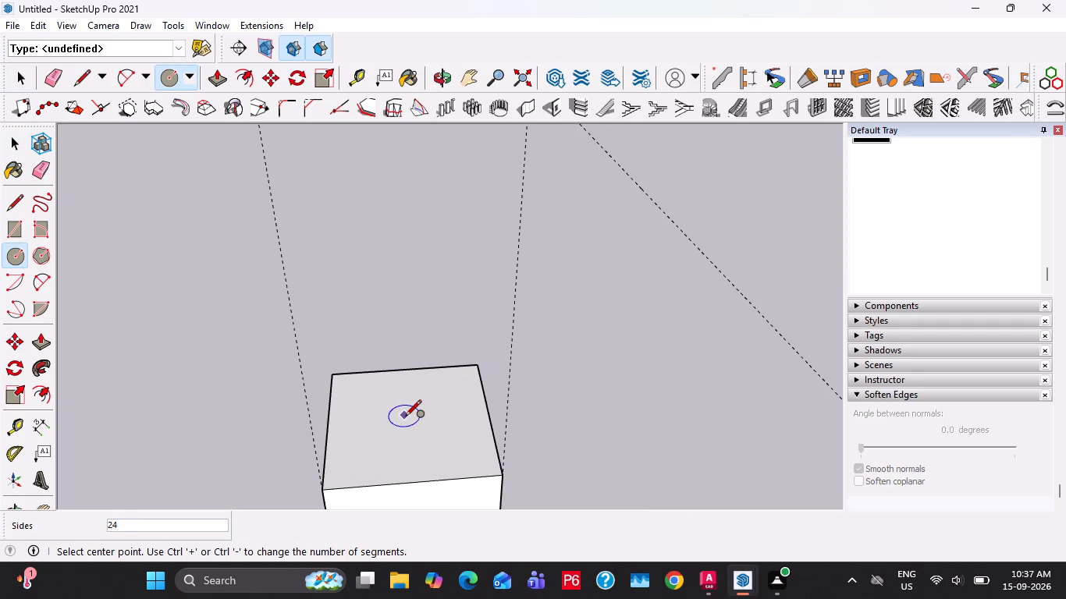
{"action": "type", "text": "200"}
{"action": "key", "text": "Return"}
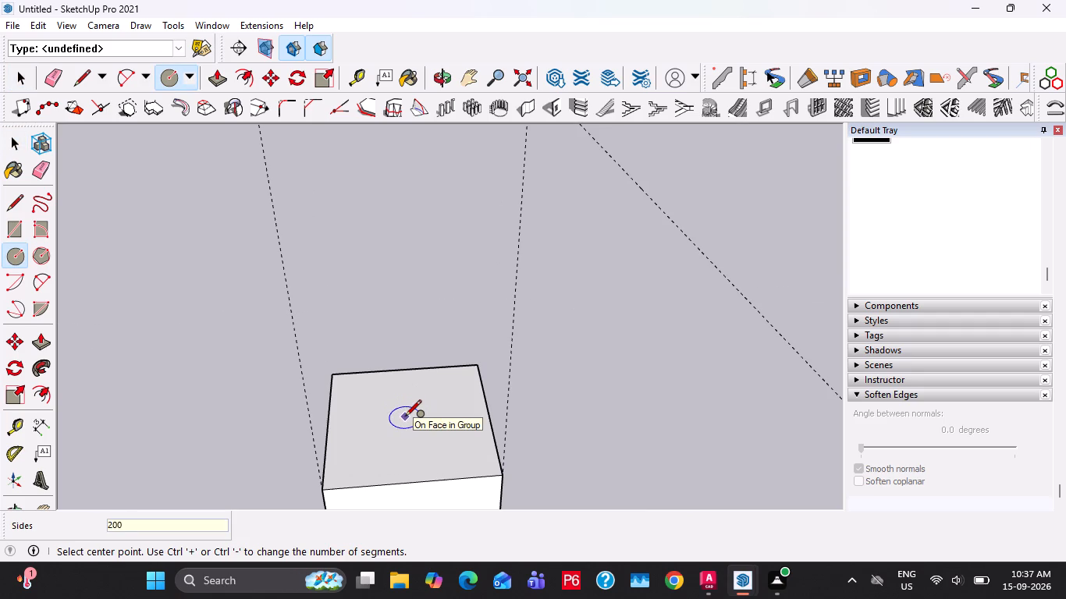
{"action": "left_click", "coordinate": [405, 417]}
{"action": "key", "text": "2"}
{"action": "key", "text": "shift+quotedbl"}
{"action": "key", "text": "Return"}
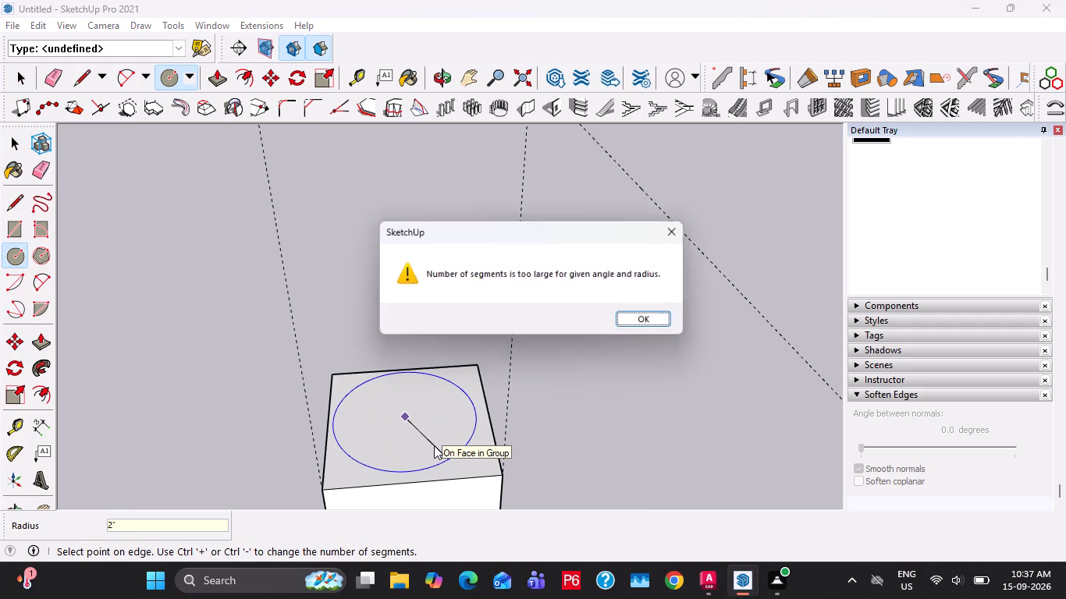
{"action": "left_click", "coordinate": [659, 320]}
{"action": "key", "text": "space"}
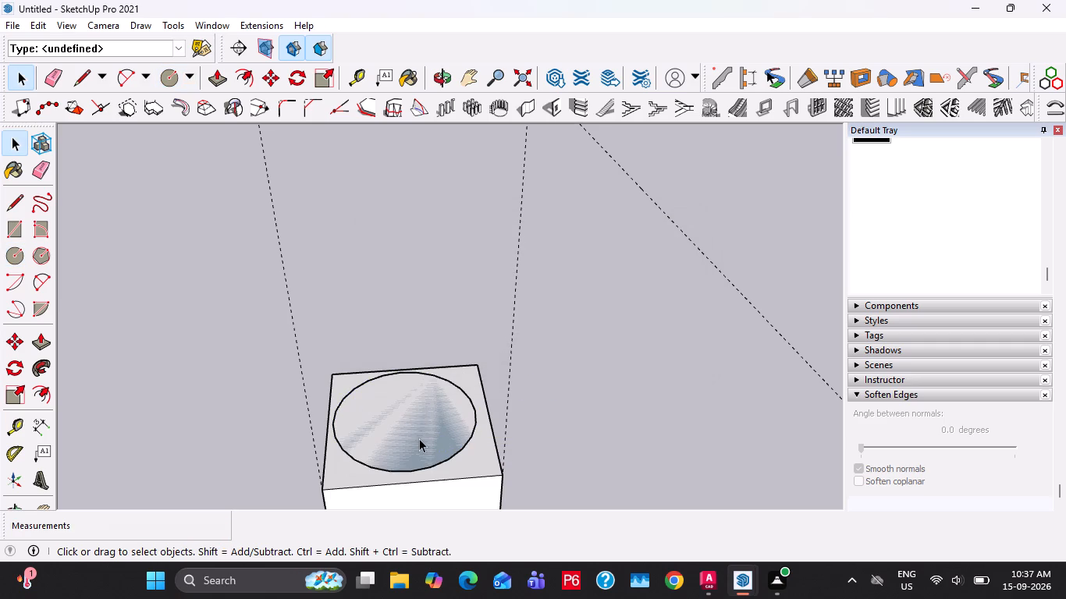
Push/Pull the circle on the post's top face upward about 2 9/16" to form the round cap.
{"action": "left_click", "coordinate": [419, 438]}
{"action": "key", "text": "p"}
{"action": "left_click", "coordinate": [419, 438]}
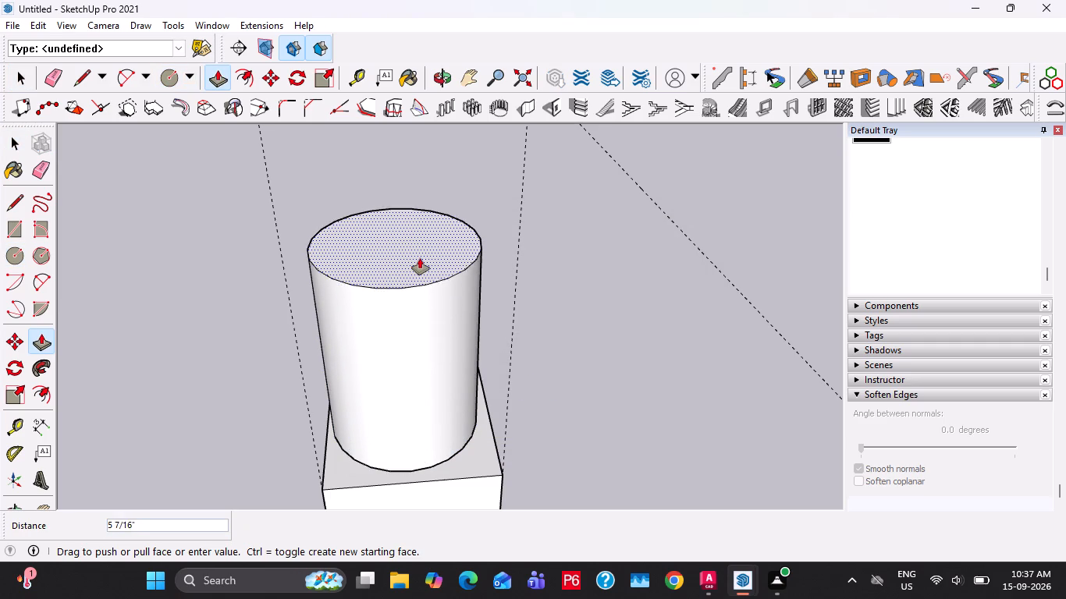
{"action": "middle_click_drag", "start_coordinate": [413, 363], "coordinate": [378, 204]}
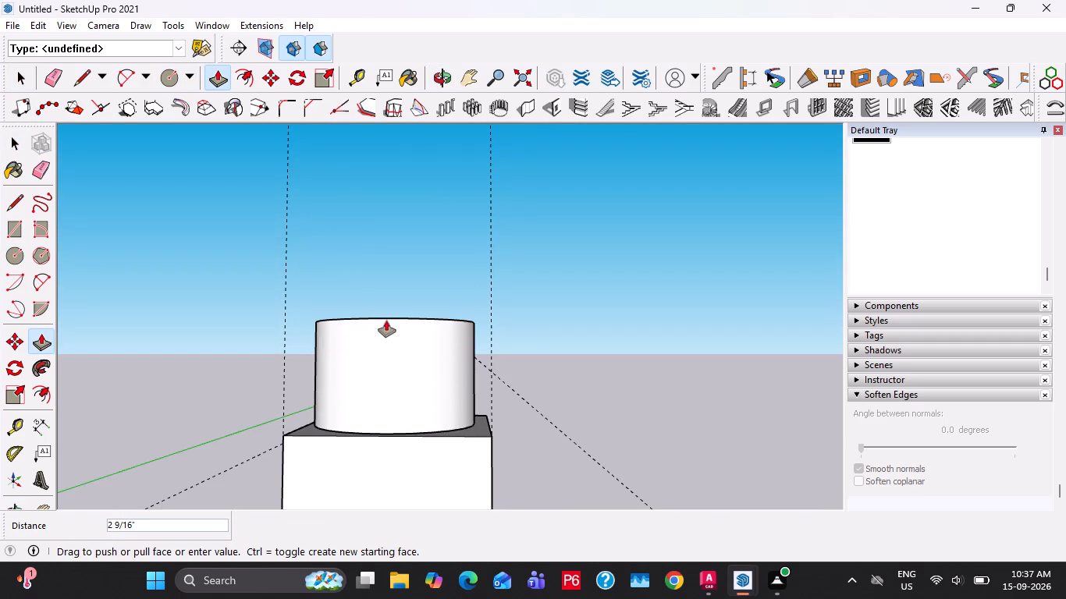
{"action": "left_click", "coordinate": [386, 320]}
{"action": "key", "text": "space"}
{"action": "middle_click_drag", "start_coordinate": [399, 374], "coordinate": [413, 468]}
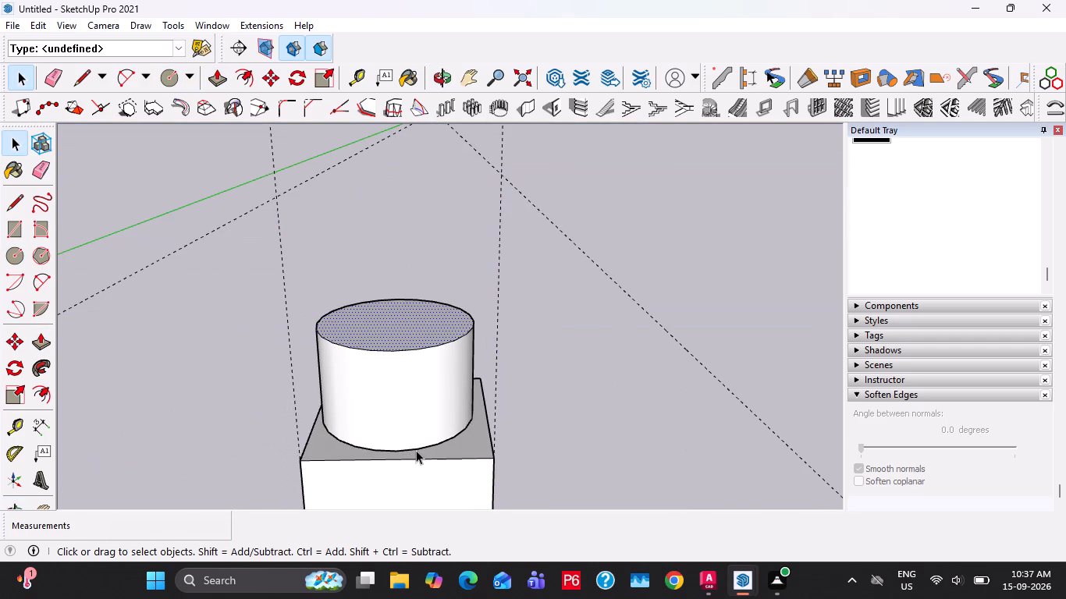
Save the model as FINAL 1 in the FUJI folder on the Desktop.
{"action": "key", "text": "ctrl+s"}
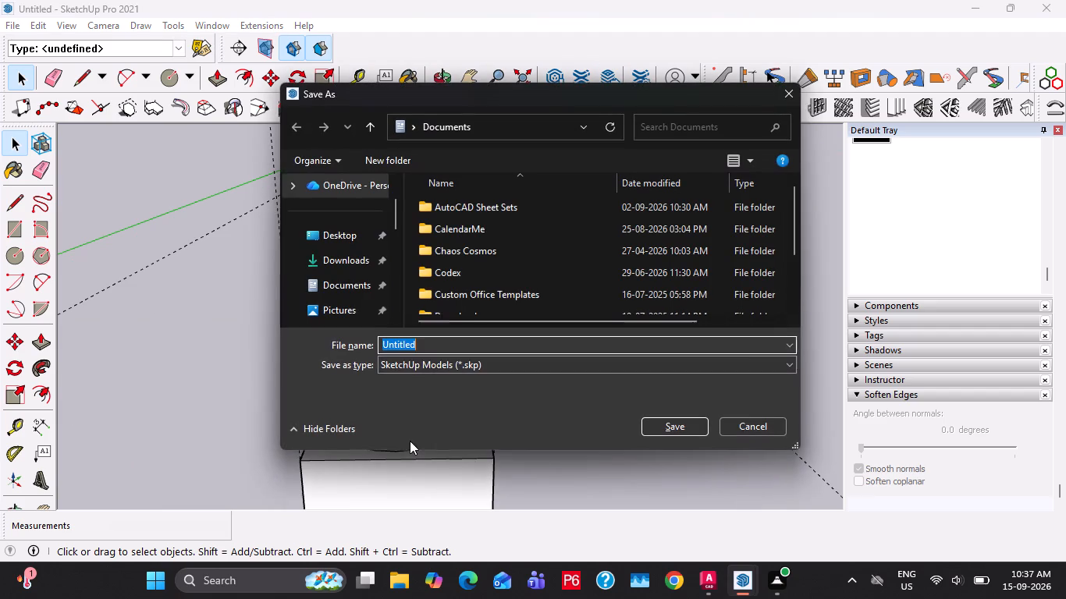
{"action": "left_click", "coordinate": [342, 228]}
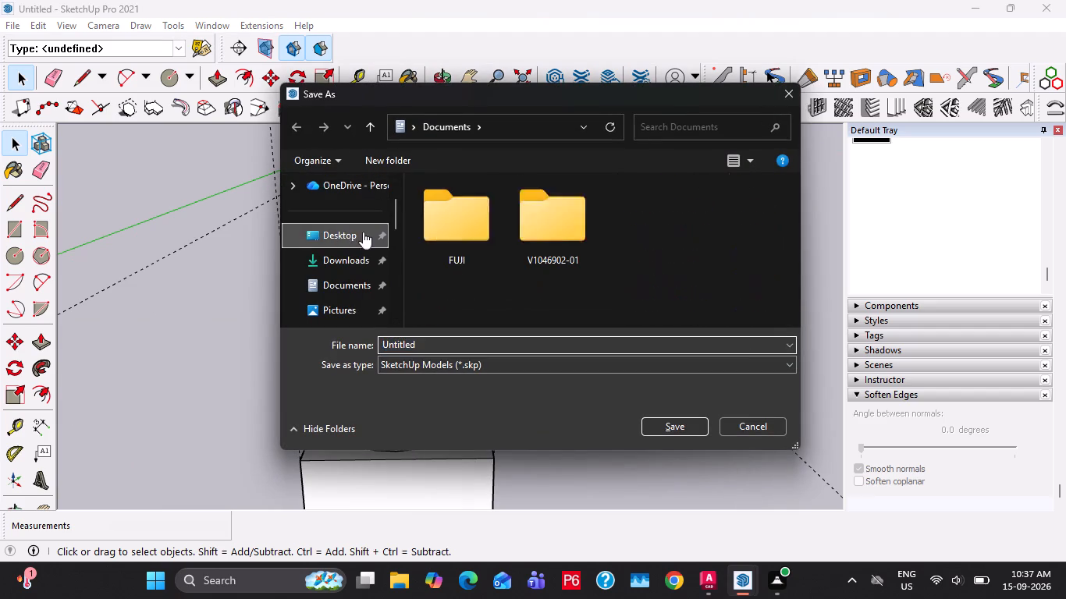
{"action": "double_click", "coordinate": [468, 229]}
{"action": "left_click", "coordinate": [447, 361]}
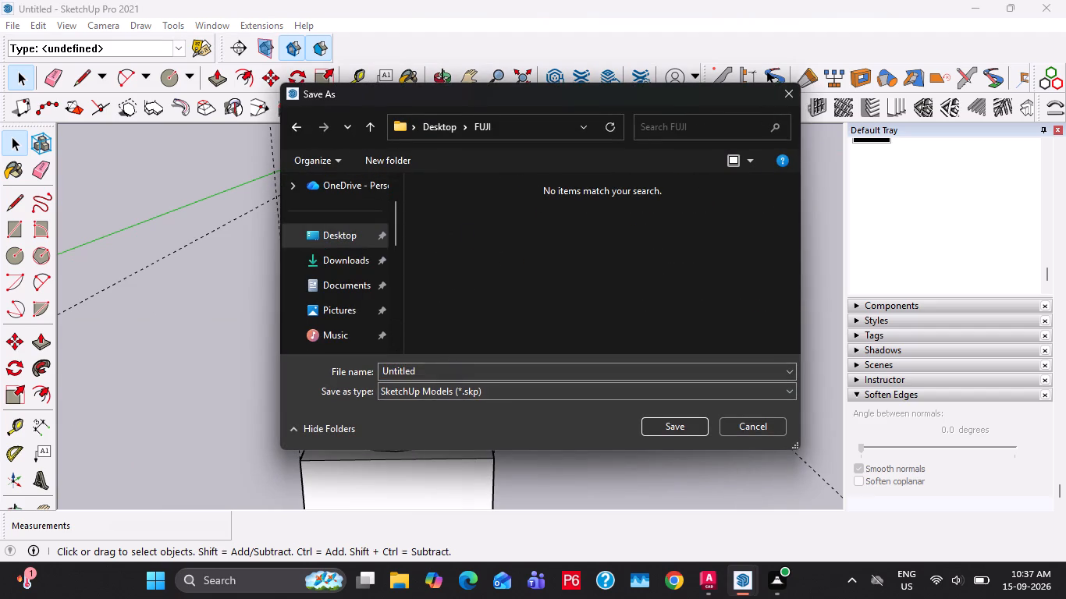
{"action": "left_click", "coordinate": [444, 374]}
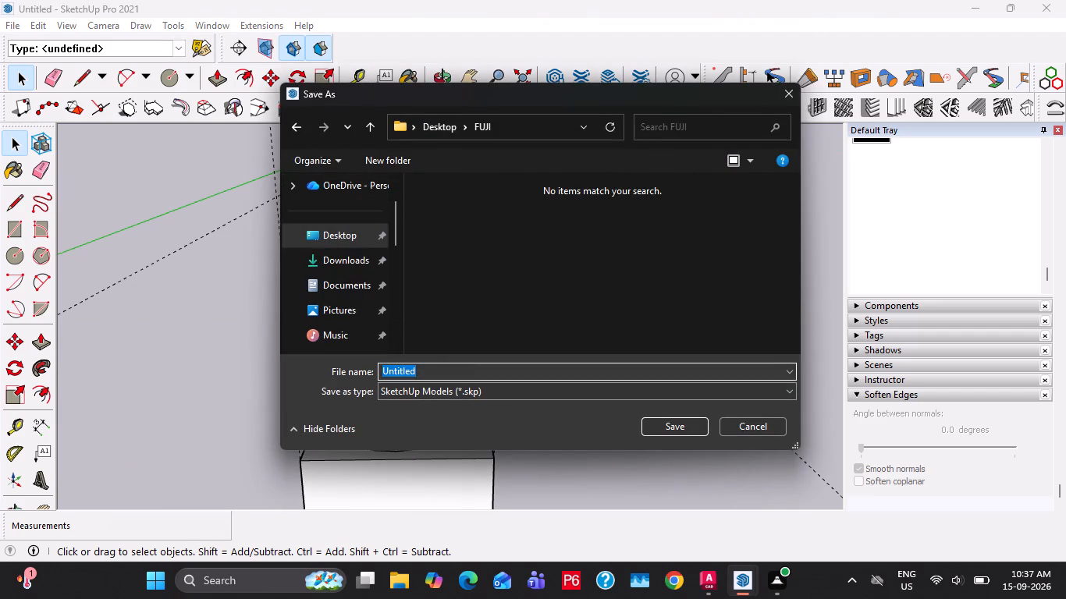
{"action": "type", "text": "FINAL 1"}
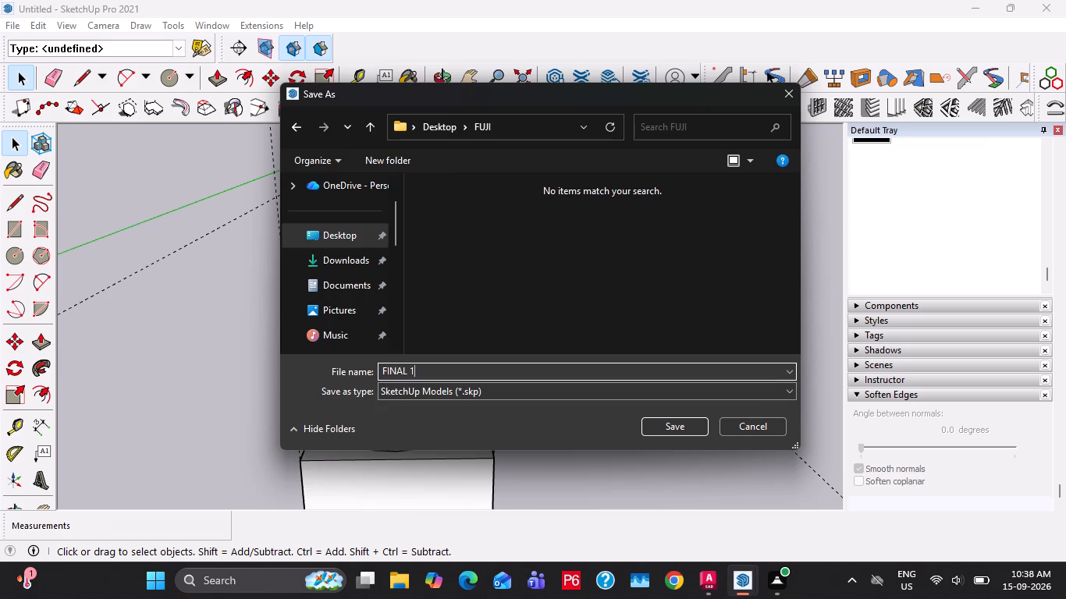
{"action": "left_click", "coordinate": [664, 424]}
Select the whole round cap on the post and make it a group.
{"action": "triple_click", "coordinate": [421, 379]}
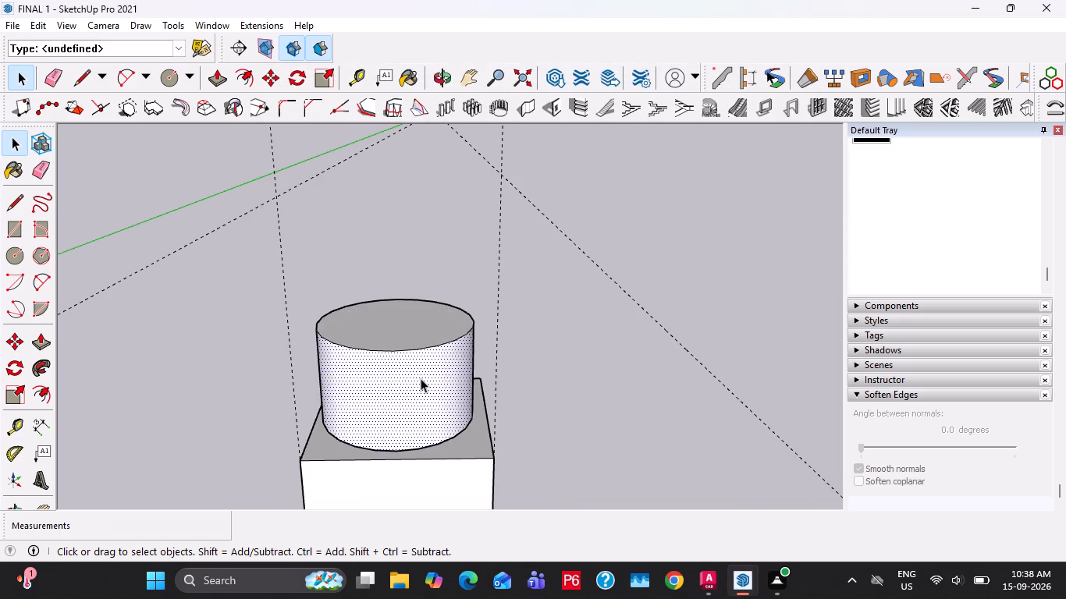
{"action": "scroll", "coordinate": [432, 365], "scroll_direction": "down", "scroll_amount": 2}
{"action": "key", "text": "Escape"}
{"action": "key", "text": "Escape"}
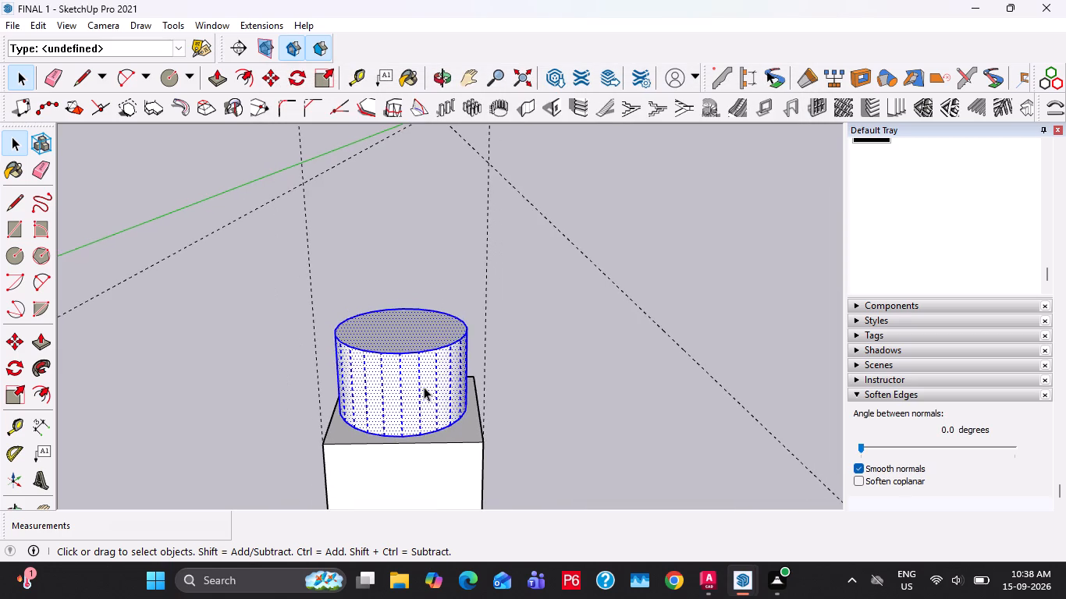
{"action": "middle_click_drag", "start_coordinate": [419, 384], "coordinate": [418, 398]}
{"action": "scroll", "coordinate": [418, 393], "scroll_direction": "down", "scroll_amount": 20}
{"action": "scroll", "coordinate": [418, 393], "scroll_direction": "down", "scroll_amount": 4}
{"action": "right_click", "coordinate": [407, 393]}
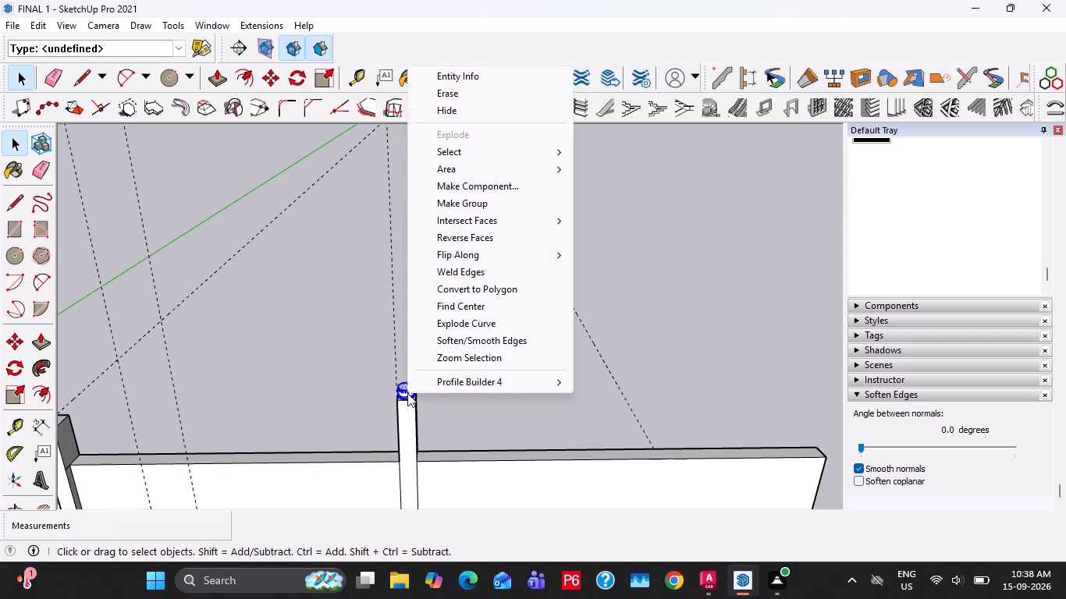
{"action": "left_click", "coordinate": [474, 200]}
Open the wall group for editing and Push/Pull the plain panel's free end face slightly outward.
{"action": "scroll", "coordinate": [371, 414], "scroll_direction": "down", "scroll_amount": 6}
{"action": "middle_click_drag", "start_coordinate": [737, 466], "coordinate": [446, 387], "text": "shift"}
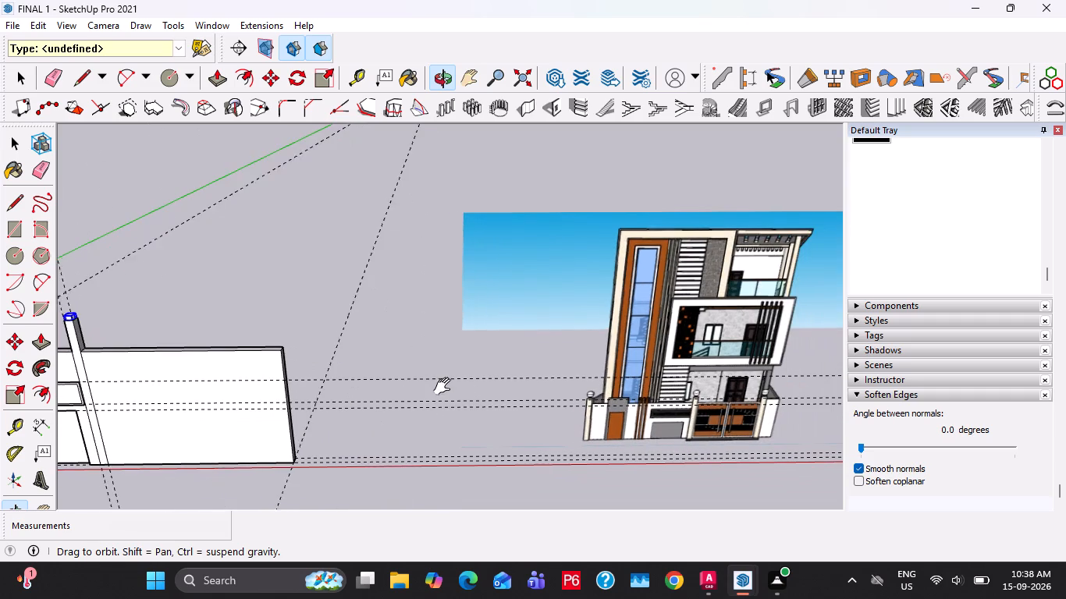
{"action": "middle_click_drag", "start_coordinate": [446, 387], "coordinate": [440, 385], "text": "shift"}
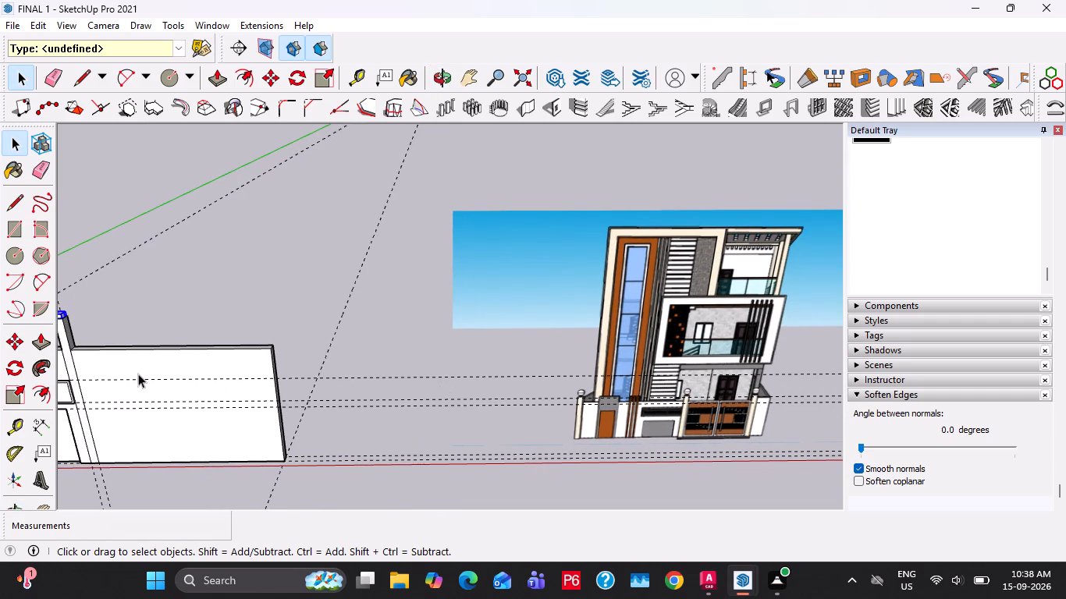
{"action": "double_click", "coordinate": [174, 370]}
{"action": "middle_click_drag", "start_coordinate": [261, 381], "coordinate": [228, 390]}
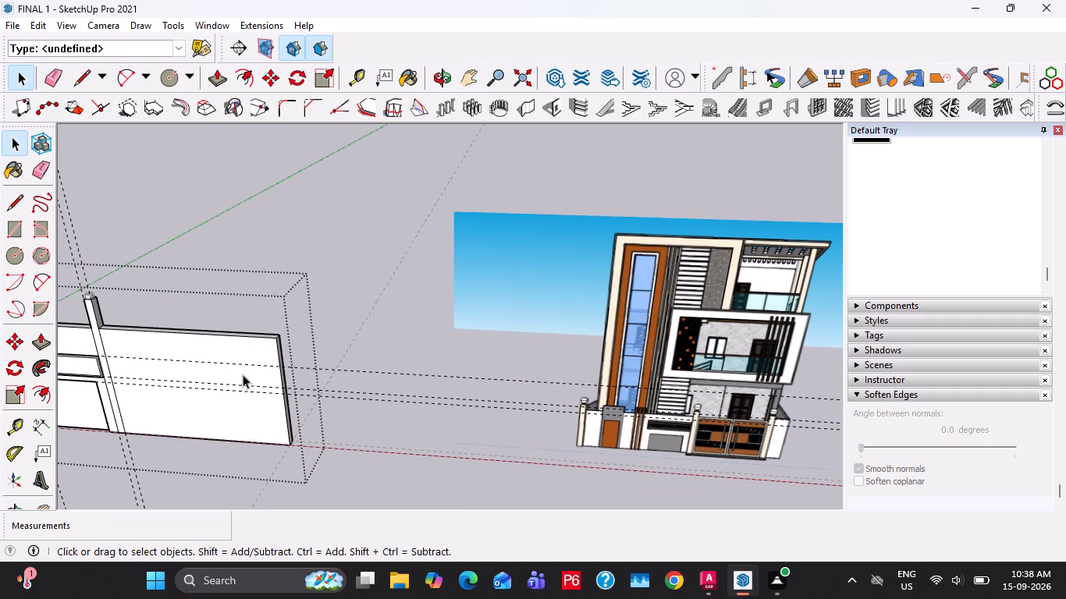
{"action": "scroll", "coordinate": [284, 377], "scroll_direction": "up", "scroll_amount": 8}
{"action": "left_click", "coordinate": [272, 334]}
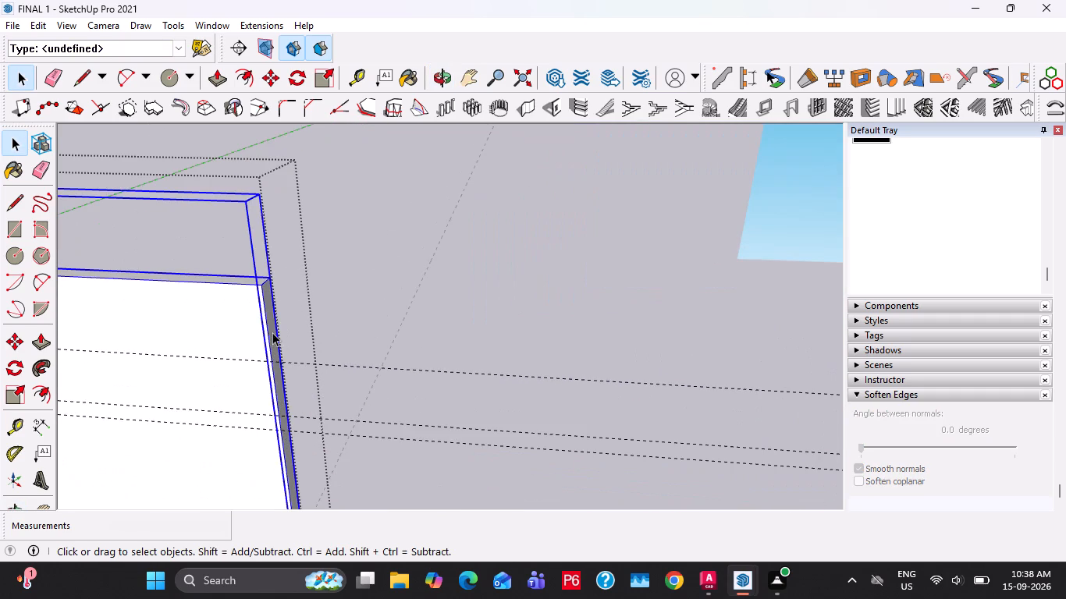
{"action": "double_click", "coordinate": [272, 332]}
{"action": "key", "text": "p"}
{"action": "left_click", "coordinate": [272, 337]}
{"action": "left_click", "coordinate": [293, 345]}
{"action": "key", "text": "space"}
Place a guide line along the vertical edge at the wall's free end.
{"action": "scroll", "coordinate": [294, 342], "scroll_direction": "down", "scroll_amount": 11}
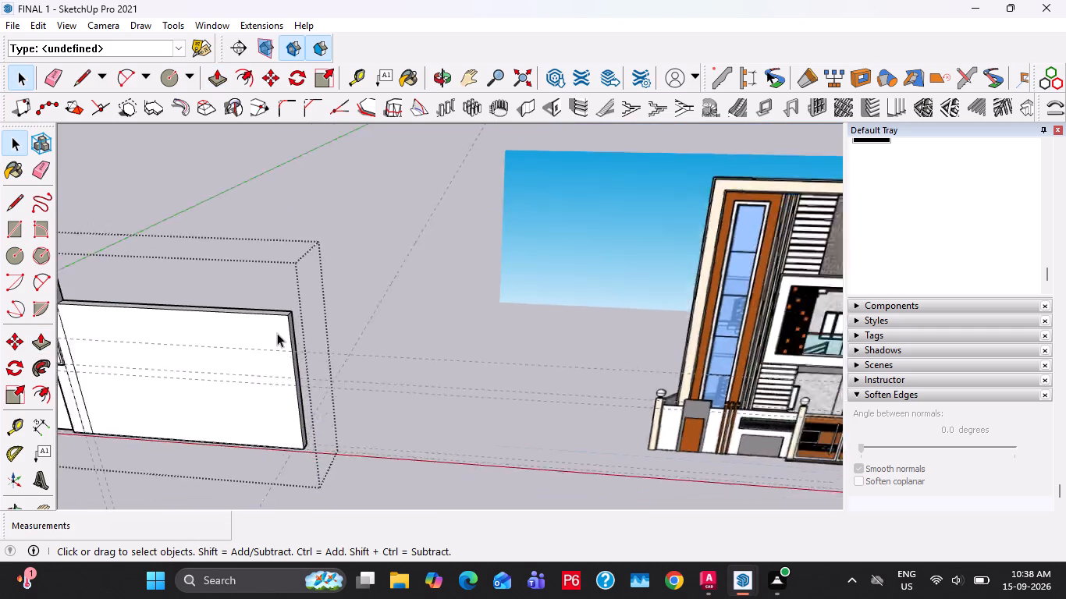
{"action": "scroll", "coordinate": [277, 333], "scroll_direction": "down", "scroll_amount": 2}
{"action": "middle_click", "coordinate": [278, 342]}
{"action": "scroll", "coordinate": [282, 346], "scroll_direction": "up", "scroll_amount": 3}
{"action": "key", "text": "t"}
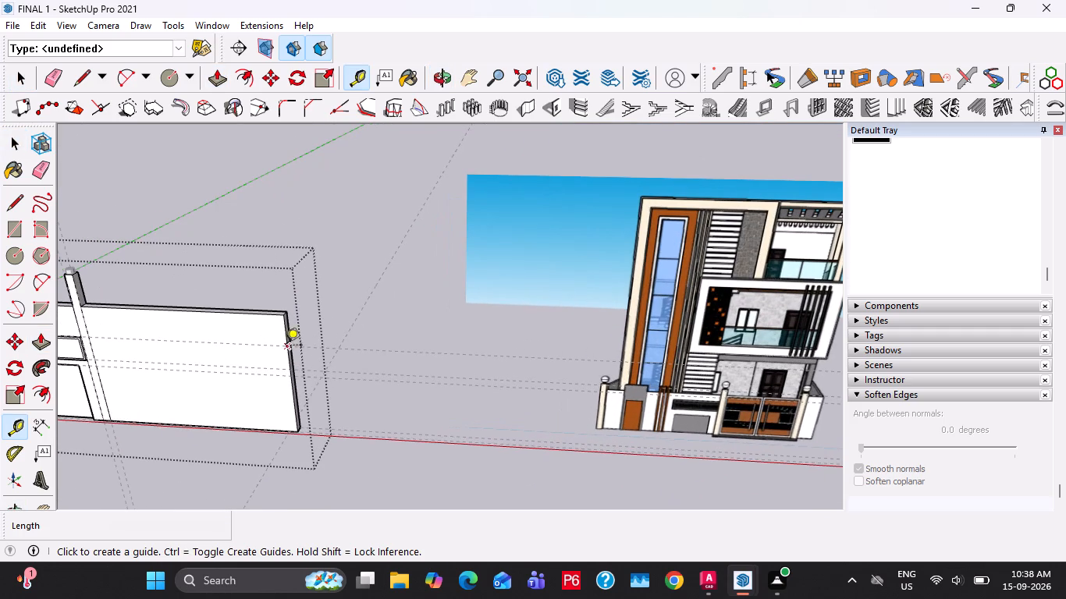
{"action": "double_click", "coordinate": [287, 334]}
{"action": "key", "text": "space"}
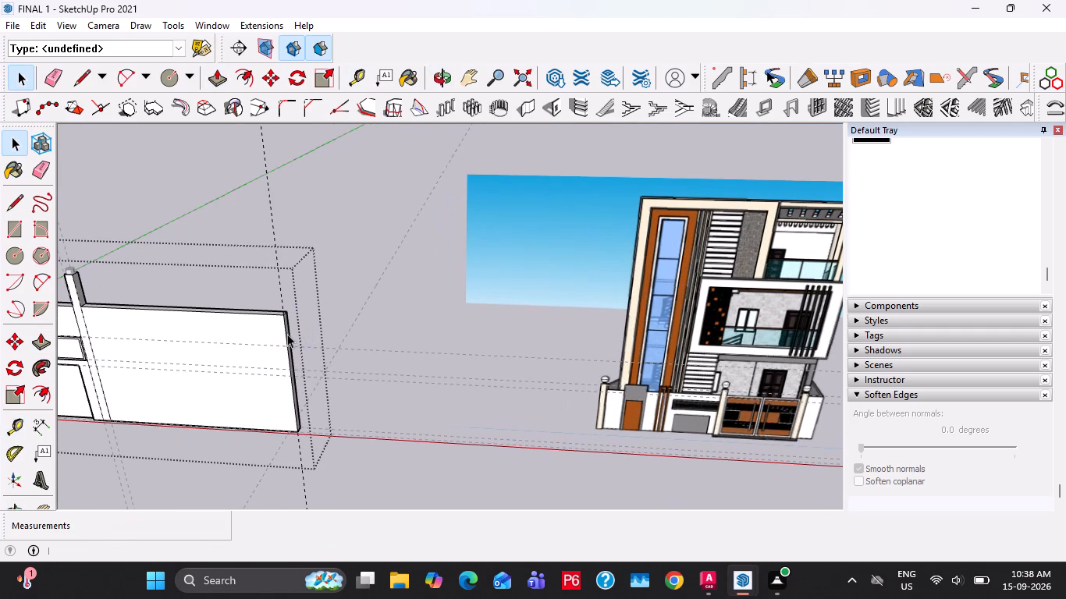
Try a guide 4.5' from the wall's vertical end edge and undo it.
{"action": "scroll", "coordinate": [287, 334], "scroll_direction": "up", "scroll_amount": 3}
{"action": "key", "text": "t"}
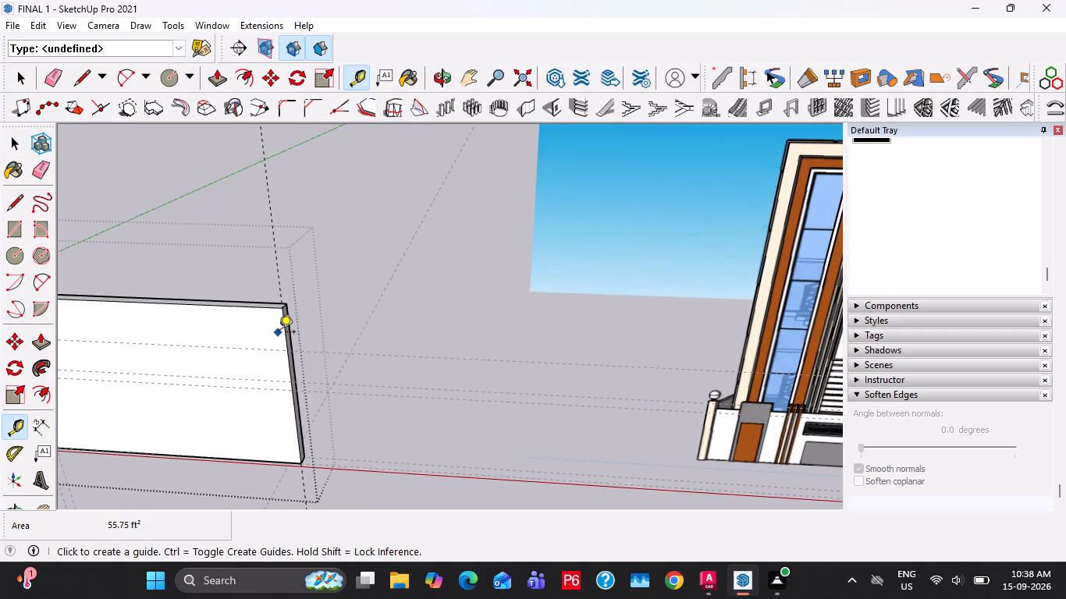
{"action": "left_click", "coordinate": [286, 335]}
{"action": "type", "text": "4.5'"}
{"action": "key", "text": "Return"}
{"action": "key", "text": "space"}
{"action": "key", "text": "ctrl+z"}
Place a guide 4.5" in from the vertical edge at the wall's free end.
{"action": "scroll", "coordinate": [259, 347], "scroll_direction": "up", "scroll_amount": 3}
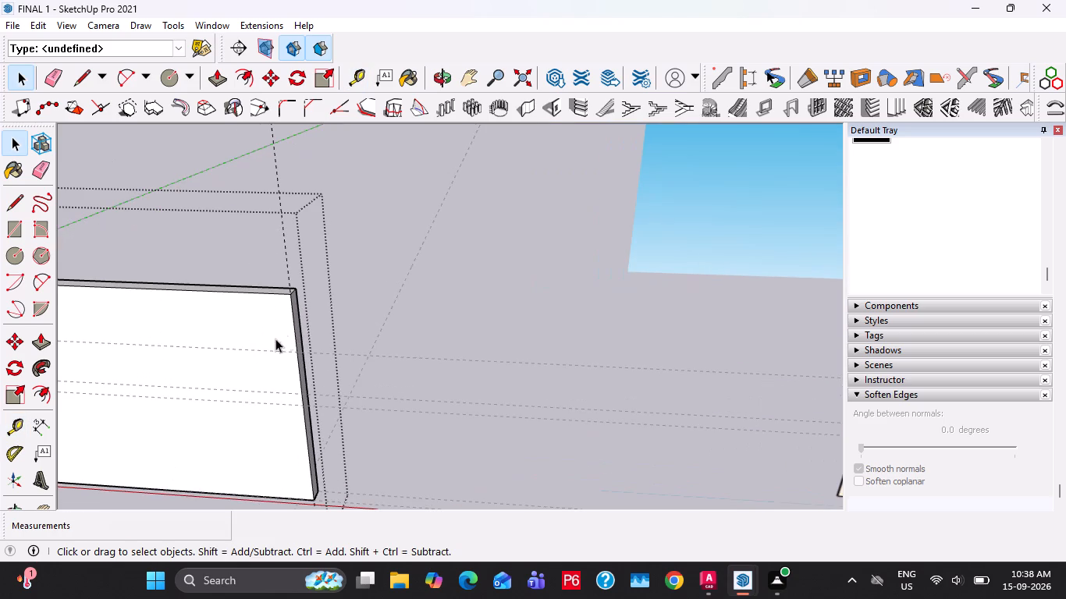
{"action": "key", "text": "t"}
{"action": "left_click", "coordinate": [297, 328]}
{"action": "type", "text": "4.5\""}
{"action": "key", "text": "Return"}
Draw a 4 1/2" by 6' rectangle on the wall's front face between the guide and the free end.
{"action": "middle_click_drag", "start_coordinate": [263, 347], "coordinate": [313, 348]}
{"action": "key", "text": "space"}
{"action": "key", "text": "r"}
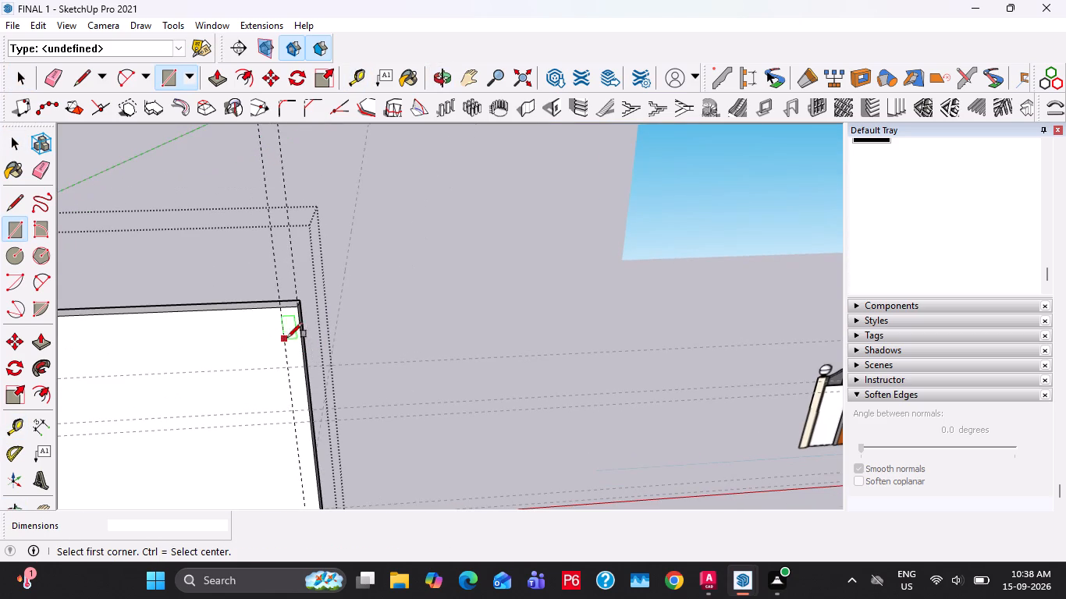
{"action": "left_click", "coordinate": [282, 311]}
{"action": "middle_click_drag", "start_coordinate": [323, 445], "coordinate": [325, 326], "text": "shift"}
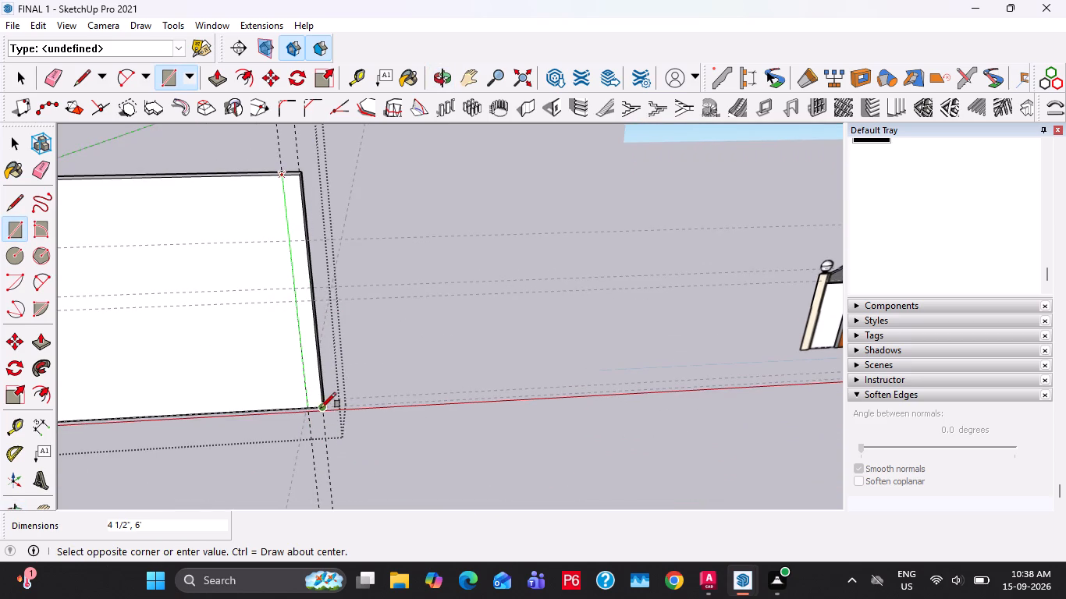
{"action": "left_click", "coordinate": [321, 408]}
{"action": "key", "text": "space"}
Push/Pull the end strip outward, using the front of the existing vertical strips as the depth reference.
{"action": "middle_click_drag", "start_coordinate": [286, 312], "coordinate": [304, 451]}
{"action": "left_click", "coordinate": [291, 303]}
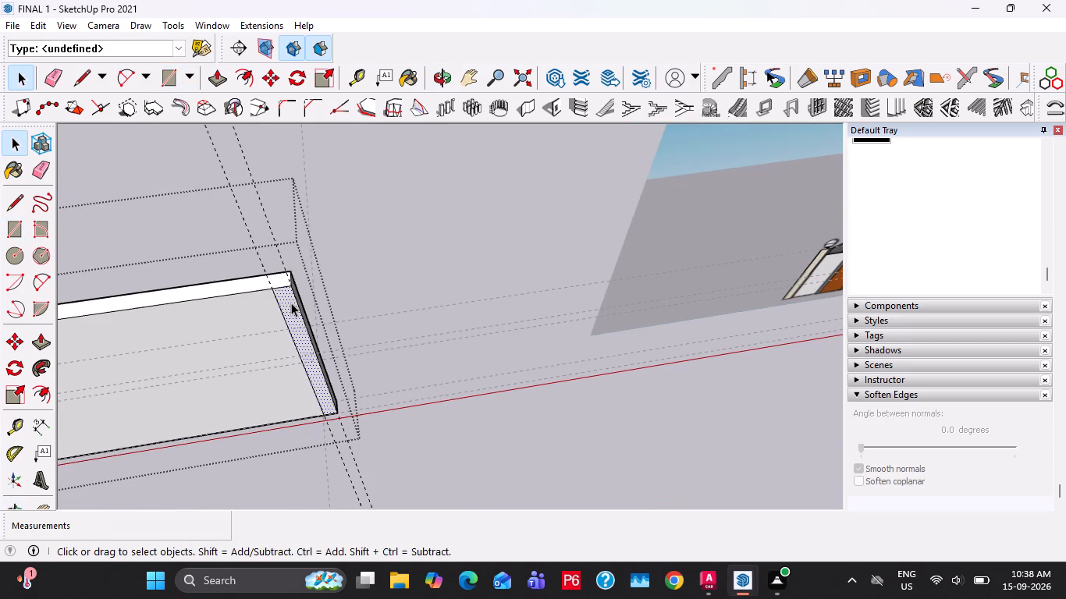
{"action": "key", "text": "p"}
{"action": "left_click", "coordinate": [291, 303]}
{"action": "scroll", "coordinate": [305, 331], "scroll_direction": "down", "scroll_amount": 11}
{"action": "middle_click_drag", "start_coordinate": [179, 381], "coordinate": [294, 373]}
{"action": "scroll", "coordinate": [162, 359], "scroll_direction": "up", "scroll_amount": 2}
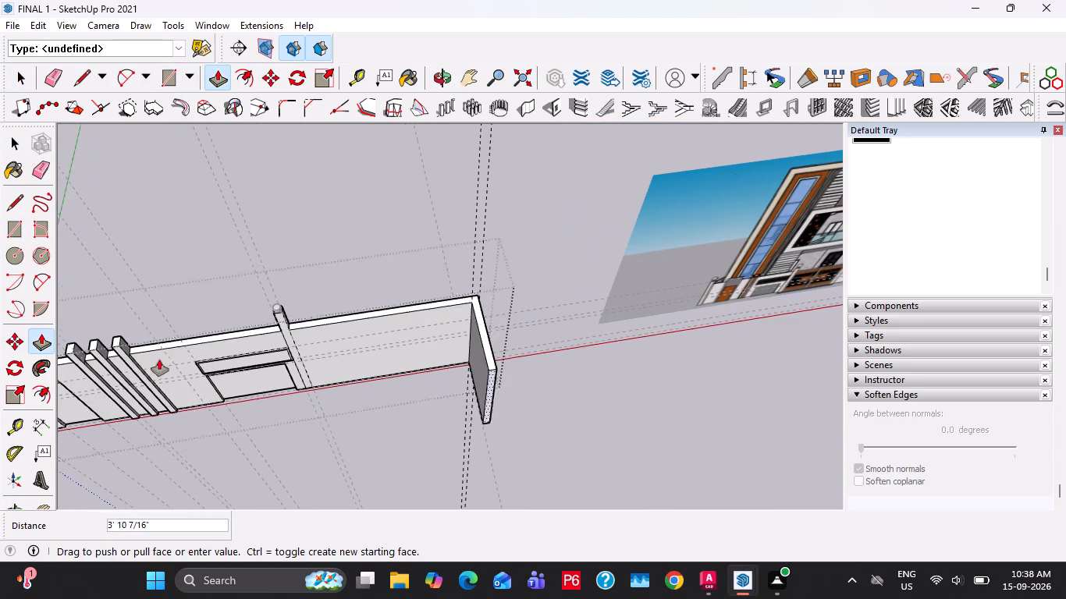
{"action": "left_click", "coordinate": [135, 361]}
{"action": "key", "text": "space"}
Push/Pull the capped post's front face by 1", using the neighbouring vertical strips as reference.
{"action": "scroll", "coordinate": [219, 361], "scroll_direction": "up", "scroll_amount": 3}
{"action": "left_click", "coordinate": [306, 320]}
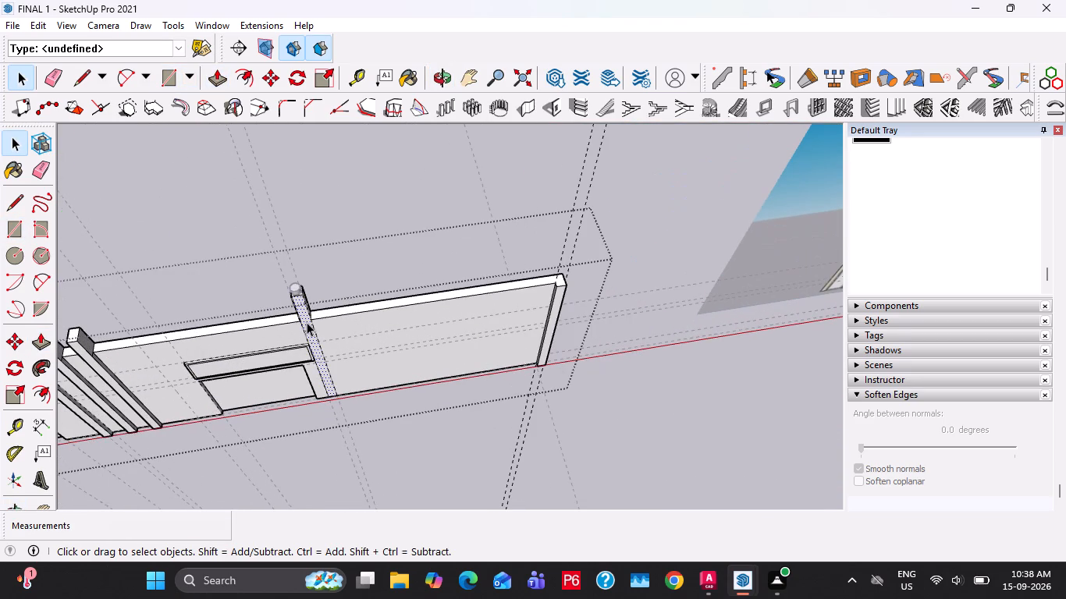
{"action": "key", "text": "p"}
{"action": "left_click", "coordinate": [307, 322]}
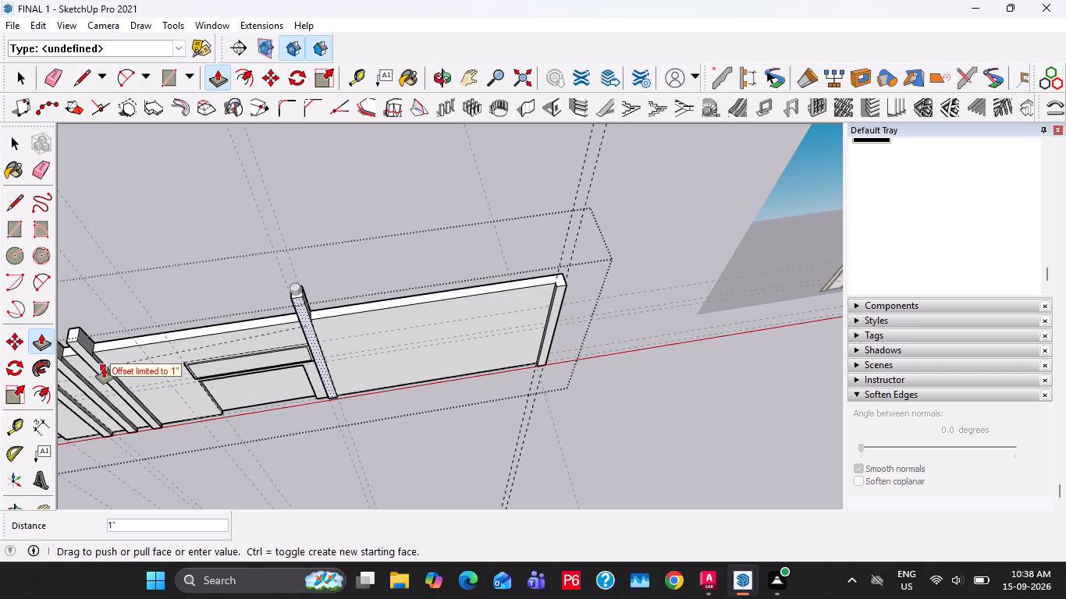
{"action": "left_click", "coordinate": [104, 367]}
{"action": "key", "text": "space"}
Draw a line across the wall's top face at the end strip's inner edge to separate the strip's top.
{"action": "middle_click_drag", "start_coordinate": [460, 373], "coordinate": [408, 257]}
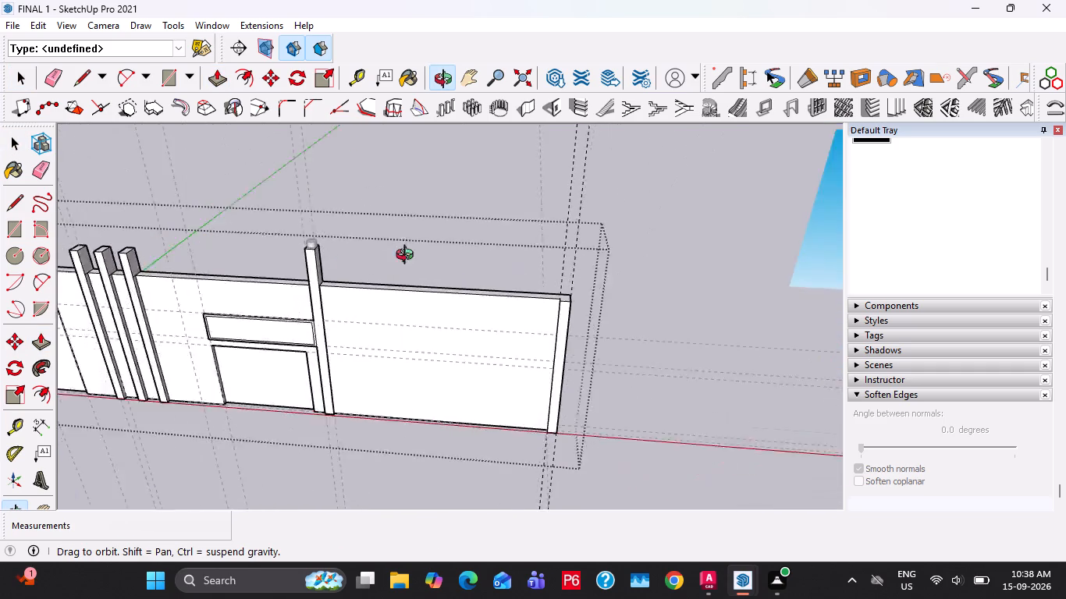
{"action": "middle_click_drag", "start_coordinate": [408, 257], "coordinate": [511, 294]}
{"action": "middle_click_drag", "start_coordinate": [537, 311], "coordinate": [499, 342]}
{"action": "scroll", "coordinate": [293, 314], "scroll_direction": "up", "scroll_amount": 3}
{"action": "middle_click_drag", "start_coordinate": [587, 347], "coordinate": [509, 351]}
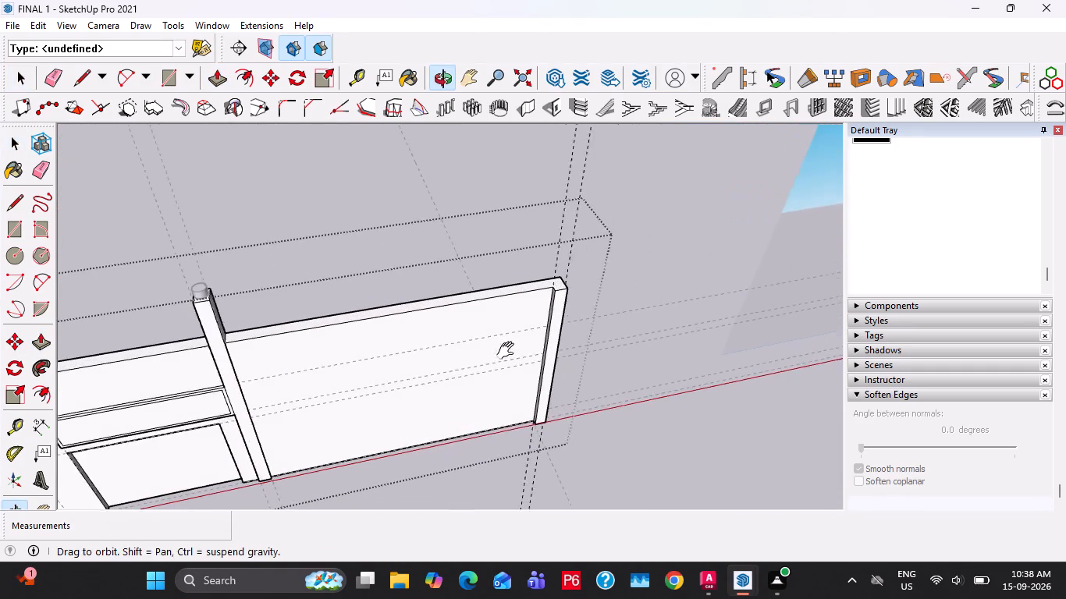
{"action": "middle_click_drag", "start_coordinate": [509, 351], "coordinate": [503, 353]}
{"action": "scroll", "coordinate": [528, 318], "scroll_direction": "up", "scroll_amount": 2}
{"action": "left_click", "coordinate": [533, 276]}
{"action": "key", "text": "l"}
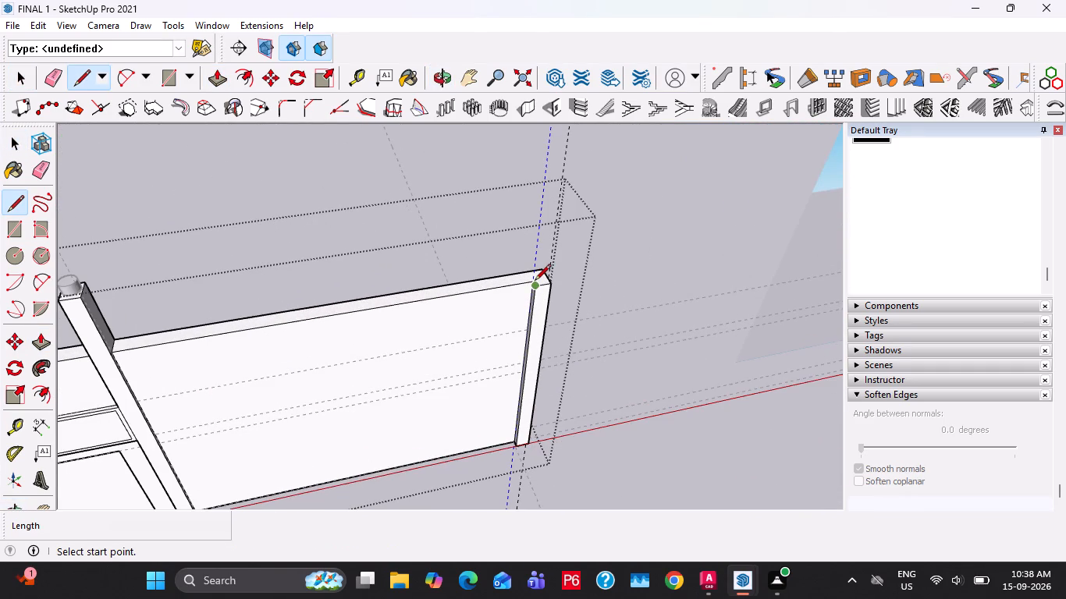
{"action": "left_click", "coordinate": [534, 280]}
{"action": "left_click", "coordinate": [528, 268]}
{"action": "key", "text": "space"}
Push/Pull the end strip's separated top face up to the height of the capped post.
{"action": "left_click", "coordinate": [539, 281]}
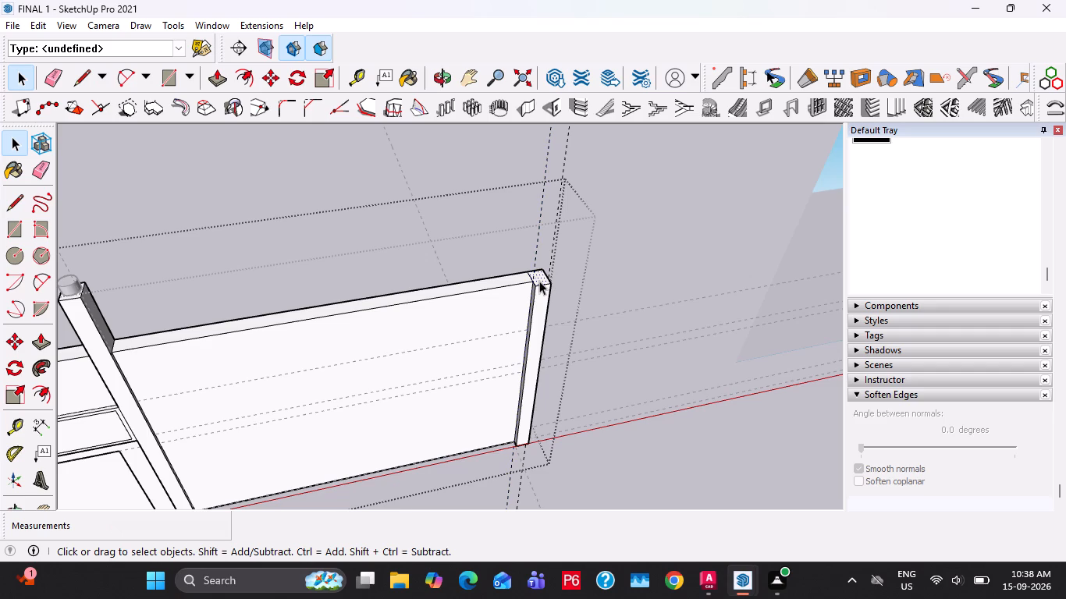
{"action": "key", "text": "p"}
{"action": "left_click", "coordinate": [539, 281]}
{"action": "left_click", "coordinate": [83, 296]}
{"action": "key", "text": "space"}
{"action": "scroll", "coordinate": [239, 375], "scroll_direction": "down", "scroll_amount": 4}
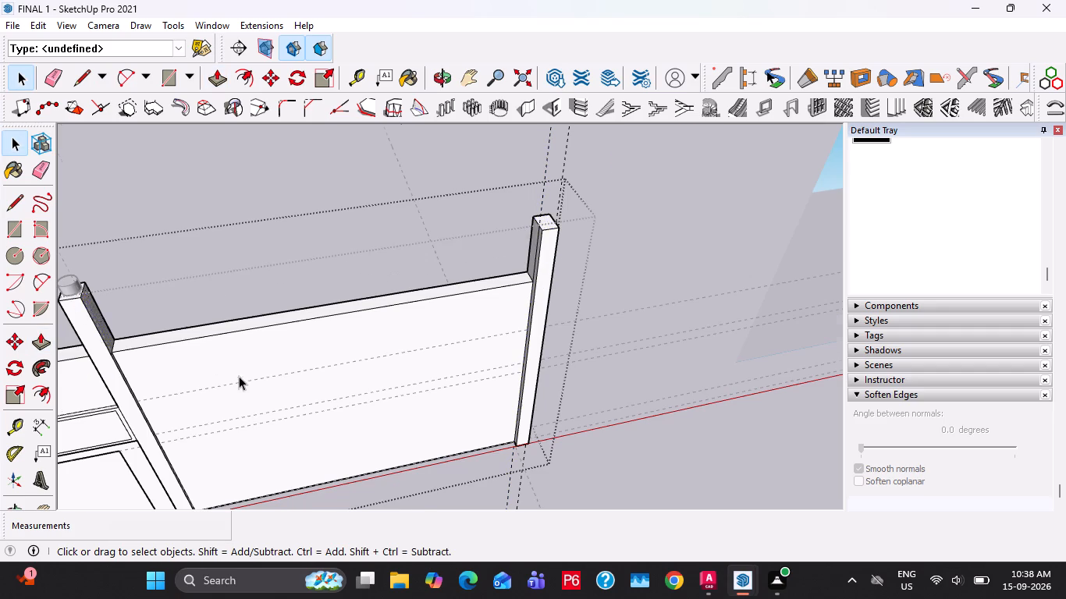
Copy the round cap from the neighbouring post onto the top of the uncapped end post.
{"action": "scroll", "coordinate": [239, 376], "scroll_direction": "down", "scroll_amount": 2}
{"action": "key", "text": "Escape"}
{"action": "key", "text": "Escape"}
{"action": "left_click", "coordinate": [151, 327]}
{"action": "key", "text": "Escape"}
{"action": "scroll", "coordinate": [146, 328], "scroll_direction": "up", "scroll_amount": 2}
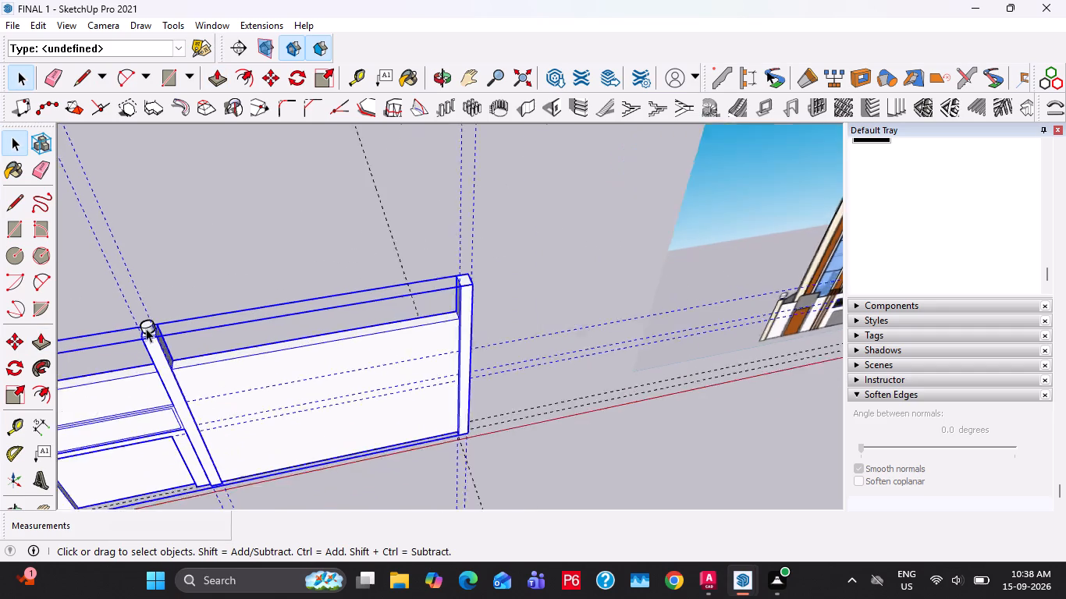
{"action": "scroll", "coordinate": [146, 328], "scroll_direction": "up", "scroll_amount": 7}
{"action": "left_click", "coordinate": [146, 329]}
{"action": "scroll", "coordinate": [146, 329], "scroll_direction": "up", "scroll_amount": 2}
{"action": "key", "text": "m"}
{"action": "left_click", "coordinate": [137, 350]}
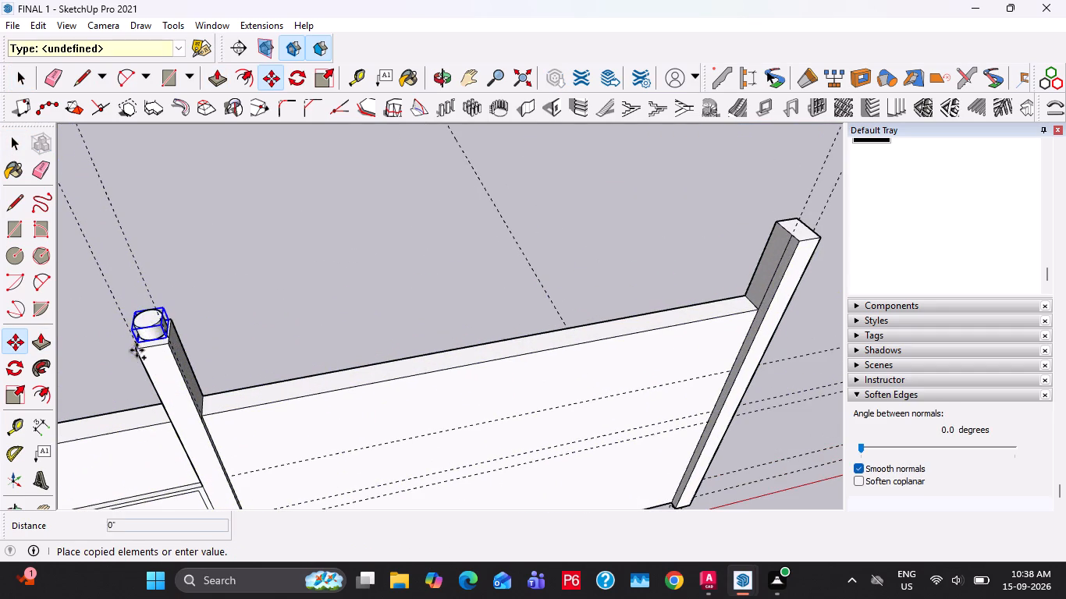
{"action": "scroll", "coordinate": [447, 383], "scroll_direction": "down", "scroll_amount": 3}
{"action": "middle_click_drag", "start_coordinate": [451, 391], "coordinate": [229, 425], "text": "shift"}
{"action": "scroll", "coordinate": [536, 319], "scroll_direction": "up", "scroll_amount": 3}
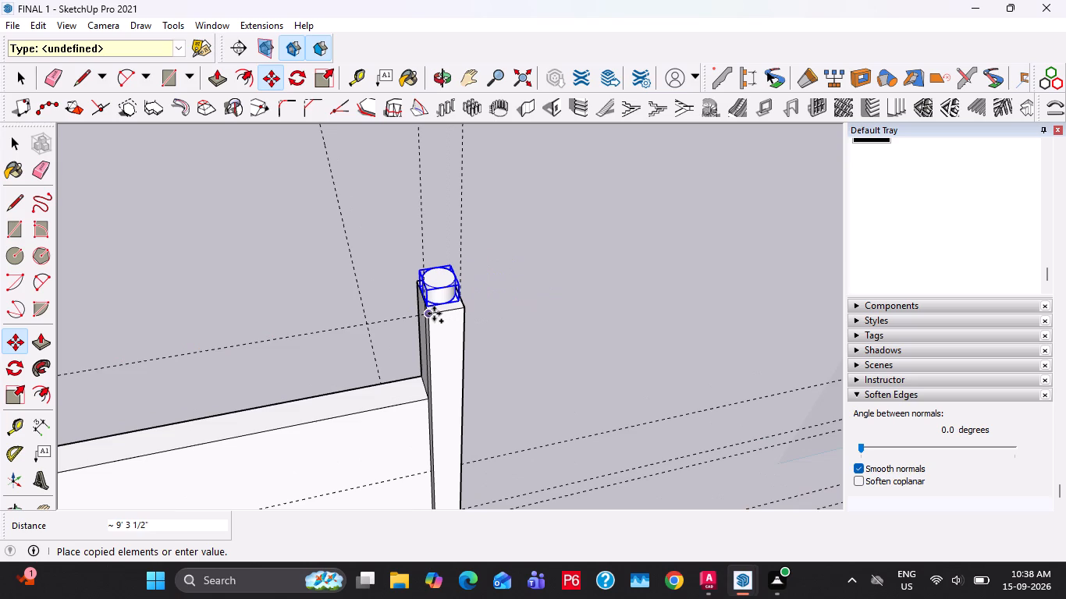
{"action": "left_click", "coordinate": [434, 314]}
{"action": "key", "text": "space"}
{"action": "left_click", "coordinate": [609, 322]}
Delete all construction guides from the model.
{"action": "left_click", "coordinate": [37, 22]}
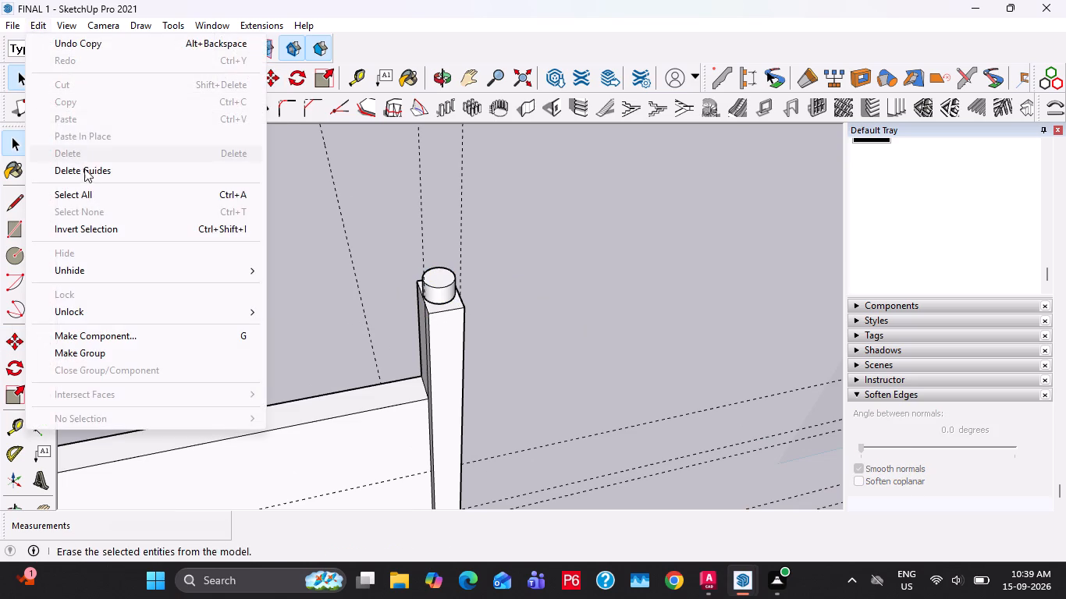
{"action": "left_click", "coordinate": [91, 172]}
Push/Pull the plain wall panel between the two capped posts back through the wall's 4 1/2" thickness.
{"action": "scroll", "coordinate": [325, 307], "scroll_direction": "down", "scroll_amount": 20}
{"action": "scroll", "coordinate": [325, 307], "scroll_direction": "down", "scroll_amount": 2}
{"action": "middle_click_drag", "start_coordinate": [374, 384], "coordinate": [332, 266]}
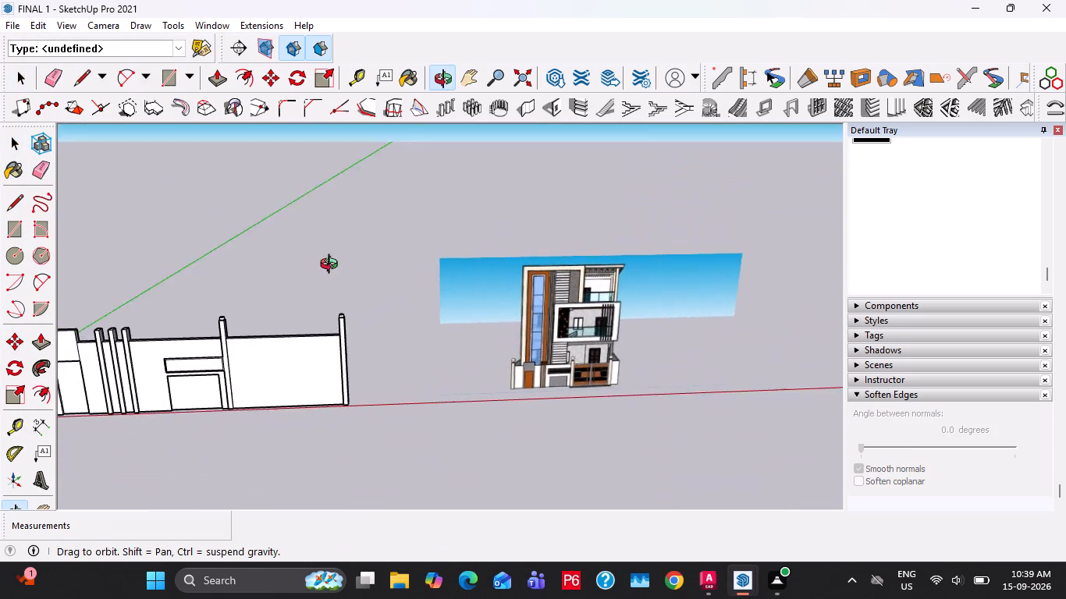
{"action": "middle_click_drag", "start_coordinate": [332, 266], "coordinate": [332, 259]}
{"action": "scroll", "coordinate": [307, 370], "scroll_direction": "up", "scroll_amount": 5}
{"action": "double_click", "coordinate": [304, 369]}
{"action": "left_click", "coordinate": [250, 365]}
{"action": "double_click", "coordinate": [255, 375]}
{"action": "left_click", "coordinate": [256, 341]}
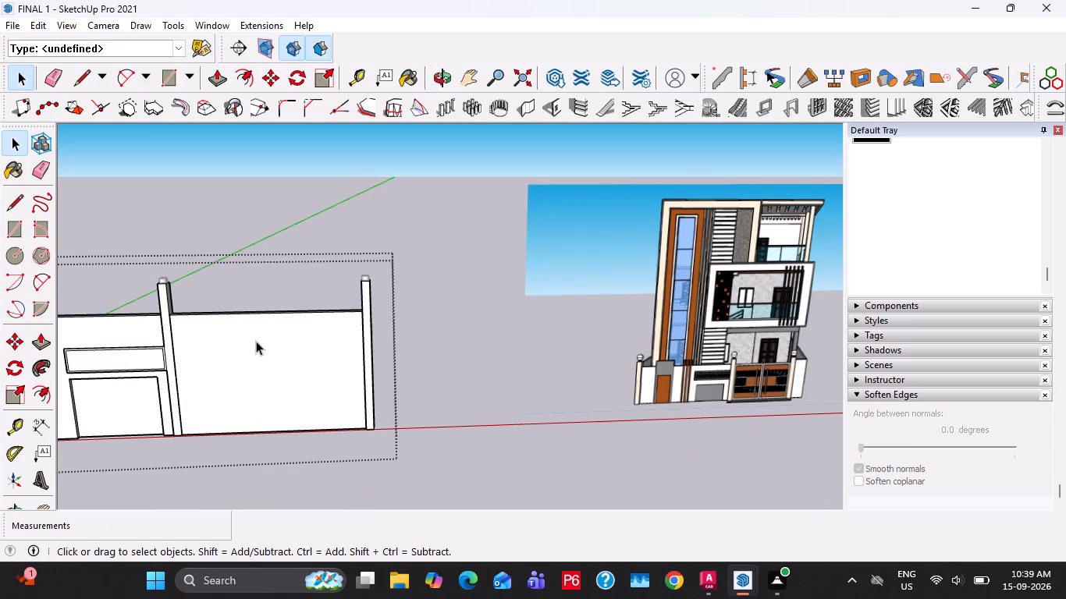
{"action": "key", "text": "p"}
{"action": "left_click", "coordinate": [254, 355]}
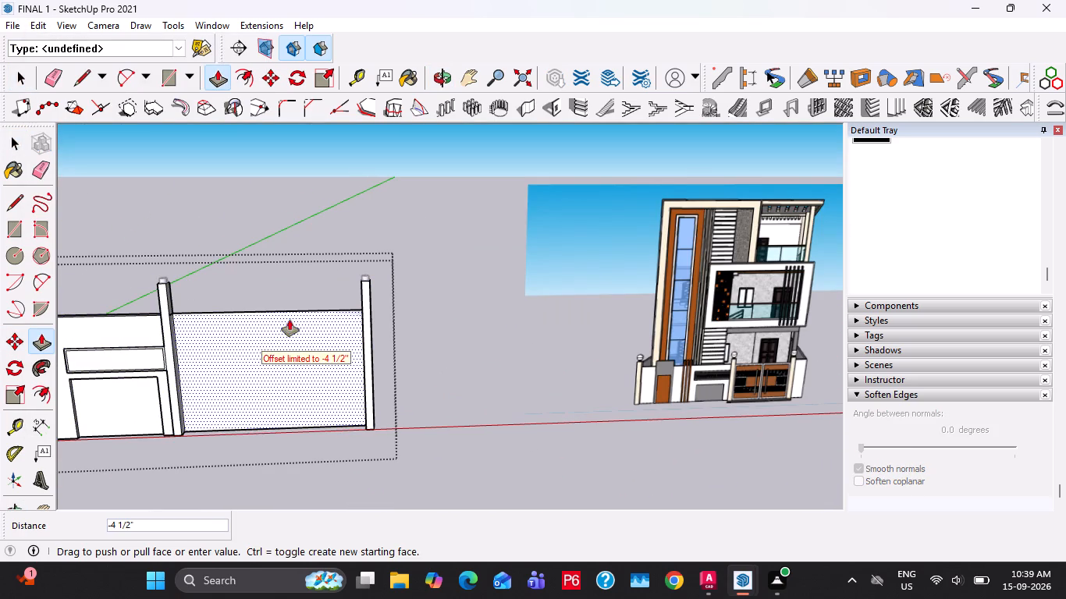
{"action": "left_click", "coordinate": [301, 310]}
Erase the top and bottom edges of the leftover panel between the capped posts to open the gateway.
{"action": "middle_click_drag", "start_coordinate": [293, 360], "coordinate": [334, 499]}
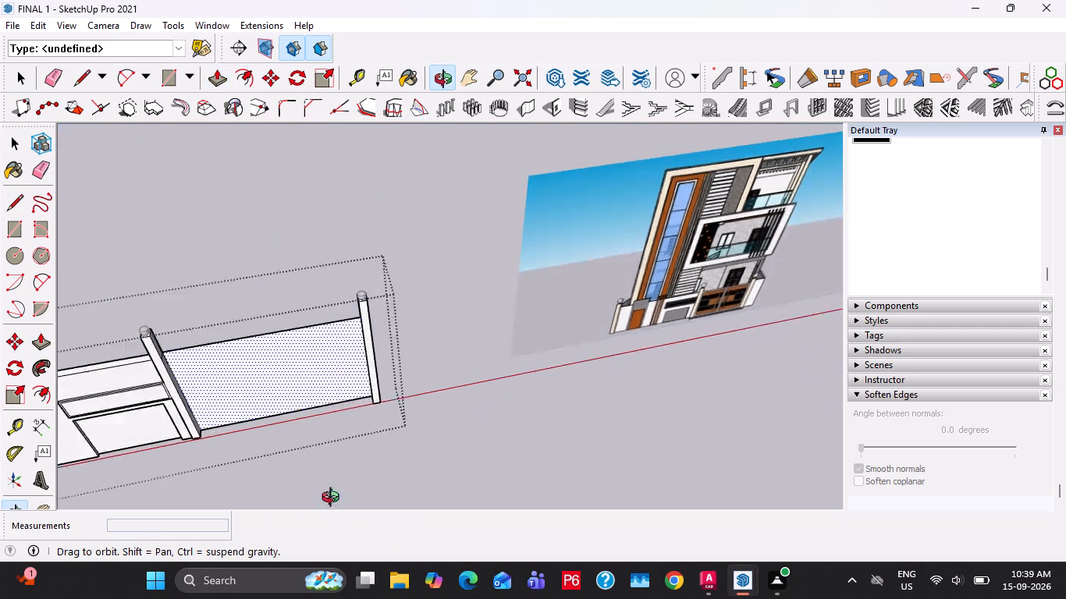
{"action": "middle_click_drag", "start_coordinate": [334, 499], "coordinate": [354, 546]}
{"action": "scroll", "coordinate": [297, 387], "scroll_direction": "up", "scroll_amount": 4}
{"action": "key", "text": "space"}
{"action": "key", "text": "e"}
{"action": "left_click_drag", "start_coordinate": [272, 341], "coordinate": [297, 392]}
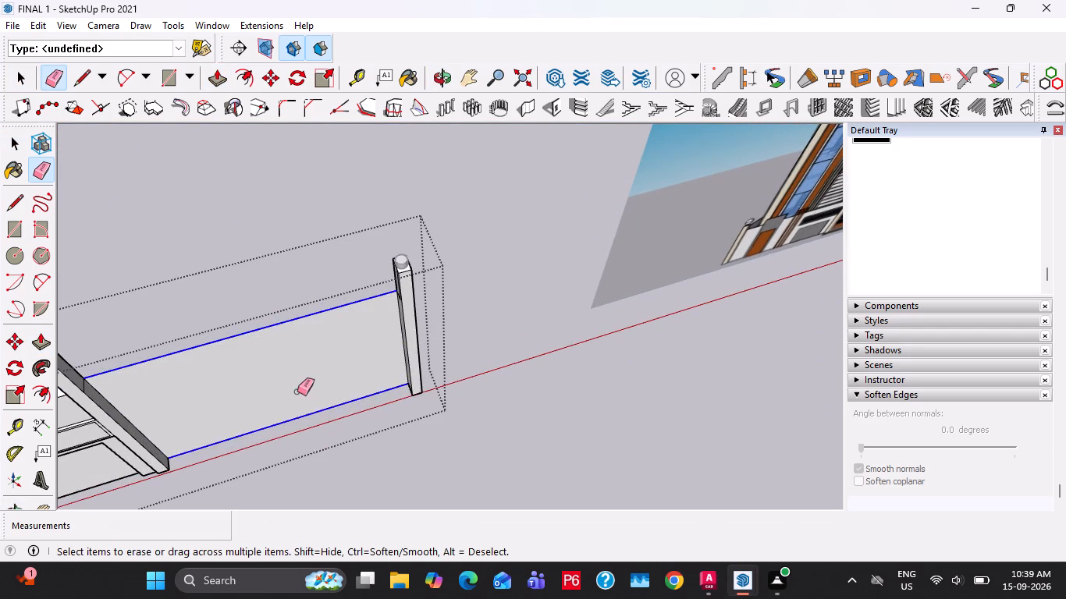
{"action": "left_click_drag", "start_coordinate": [297, 392], "coordinate": [300, 396]}
{"action": "scroll", "coordinate": [296, 388], "scroll_direction": "down", "scroll_amount": 4}
{"action": "middle_click_drag", "start_coordinate": [354, 392], "coordinate": [275, 324]}
{"action": "key", "text": "space"}
Place a horizontal guide 6' above the base on the outer side face of the capped end post.
{"action": "middle_click_drag", "start_coordinate": [560, 431], "coordinate": [337, 392], "text": "shift"}
{"action": "scroll", "coordinate": [191, 333], "scroll_direction": "up", "scroll_amount": 2}
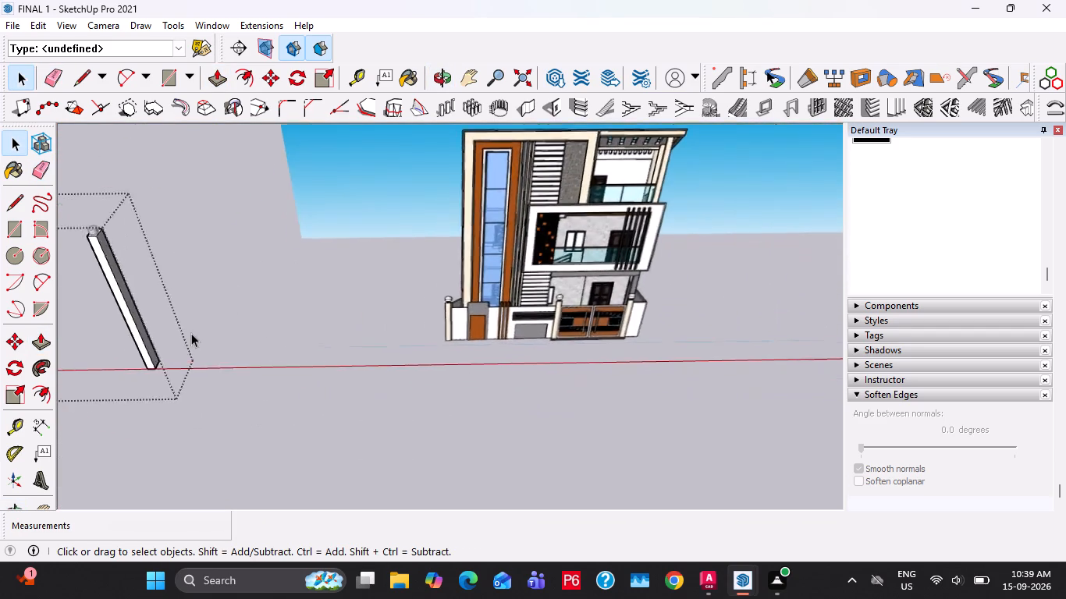
{"action": "scroll", "coordinate": [191, 333], "scroll_direction": "up", "scroll_amount": 9}
{"action": "key", "text": "Escape"}
{"action": "key", "text": "Escape"}
{"action": "middle_click_drag", "start_coordinate": [142, 375], "coordinate": [265, 385], "text": "shift"}
{"action": "scroll", "coordinate": [258, 384], "scroll_direction": "up", "scroll_amount": 1}
{"action": "double_click", "coordinate": [258, 384]}
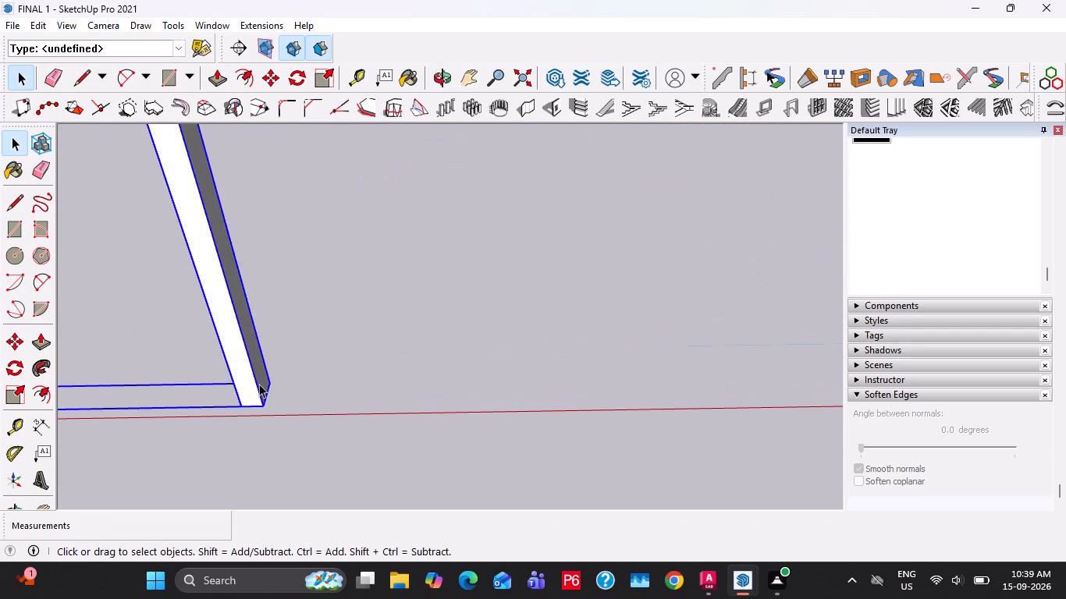
{"action": "scroll", "coordinate": [263, 386], "scroll_direction": "up", "scroll_amount": 7}
{"action": "key", "text": "t"}
{"action": "left_click", "coordinate": [265, 398]}
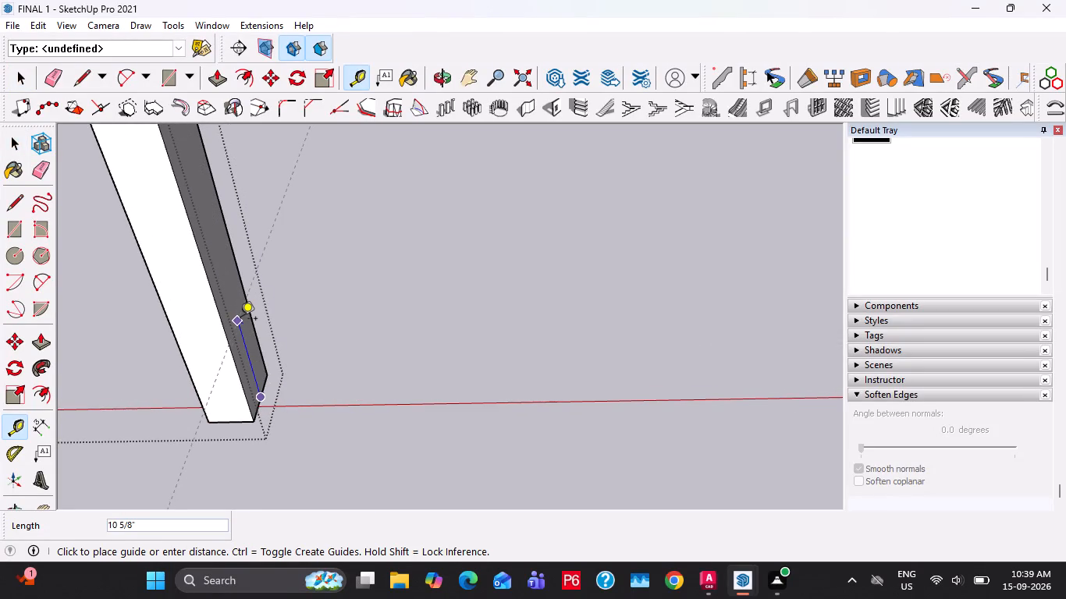
{"action": "type", "text": "6'"}
{"action": "key", "text": "Return"}
Place a vertical guide 4.5" in from the back edge of the end post's outer side face.
{"action": "scroll", "coordinate": [245, 306], "scroll_direction": "down", "scroll_amount": 5}
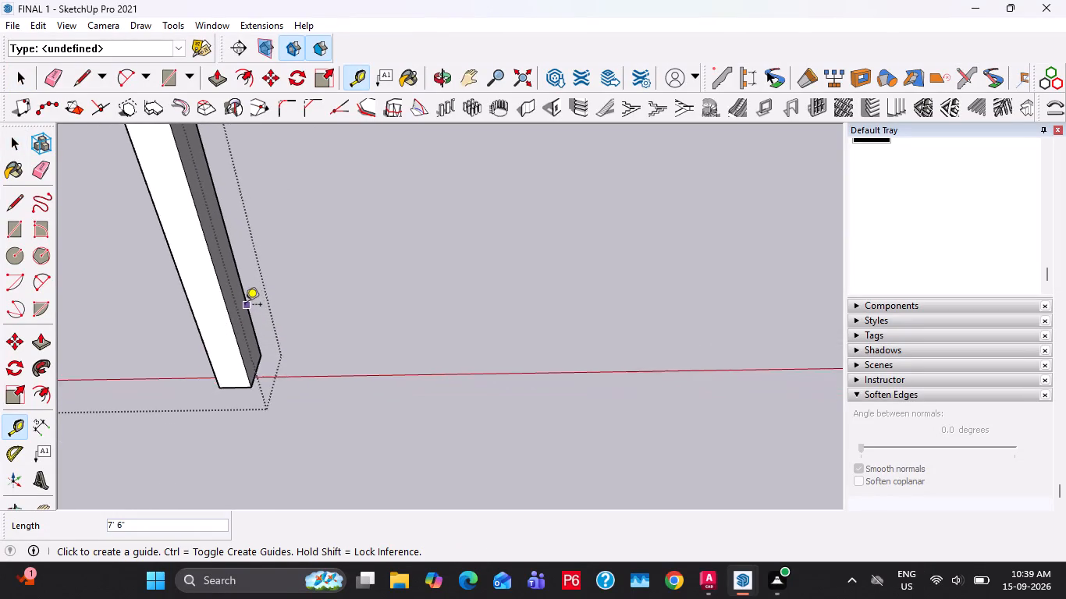
{"action": "scroll", "coordinate": [245, 306], "scroll_direction": "down", "scroll_amount": 5}
{"action": "middle_click_drag", "start_coordinate": [236, 311], "coordinate": [226, 471], "text": "shift"}
{"action": "scroll", "coordinate": [256, 335], "scroll_direction": "up", "scroll_amount": 3}
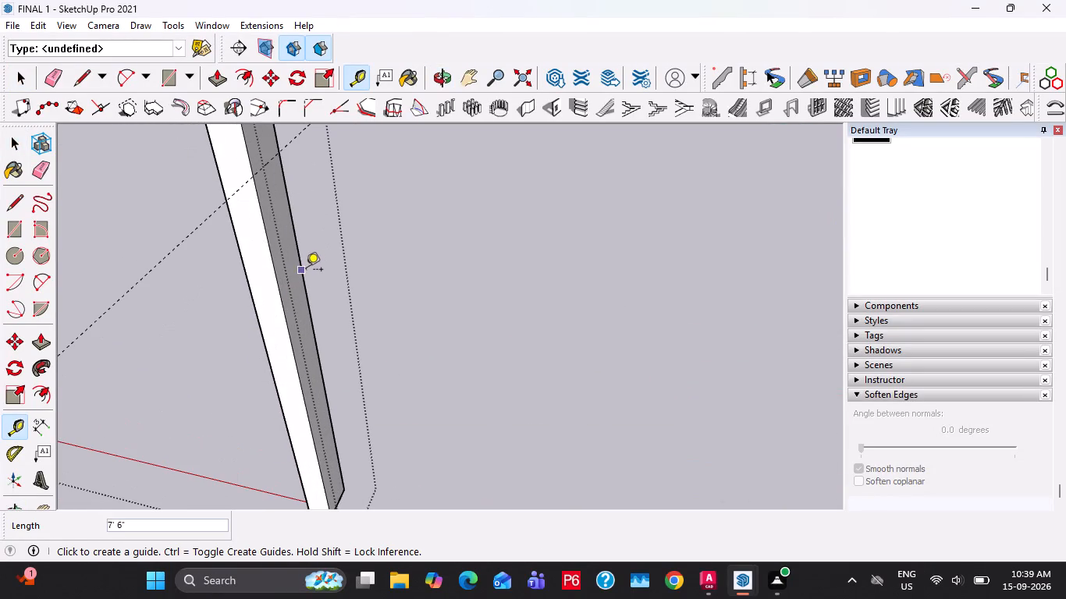
{"action": "left_click", "coordinate": [306, 271]}
{"action": "key", "text": "2"}
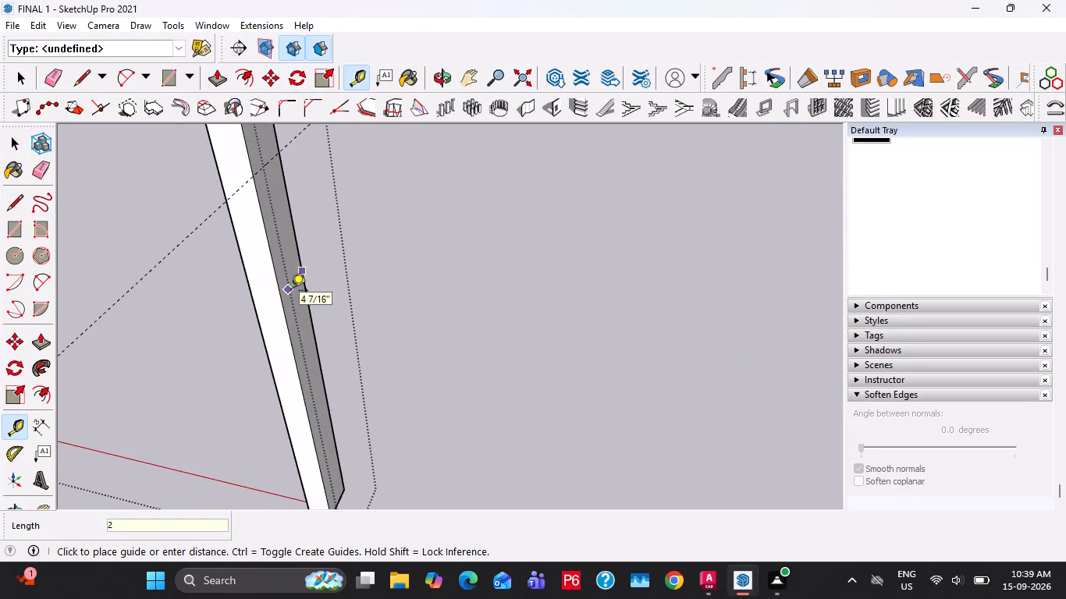
{"action": "key", "text": "BackSpace"}
{"action": "type", "text": "4.5\""}
{"action": "key", "text": "Return"}
{"action": "middle_click_drag", "start_coordinate": [281, 293], "coordinate": [216, 303]}
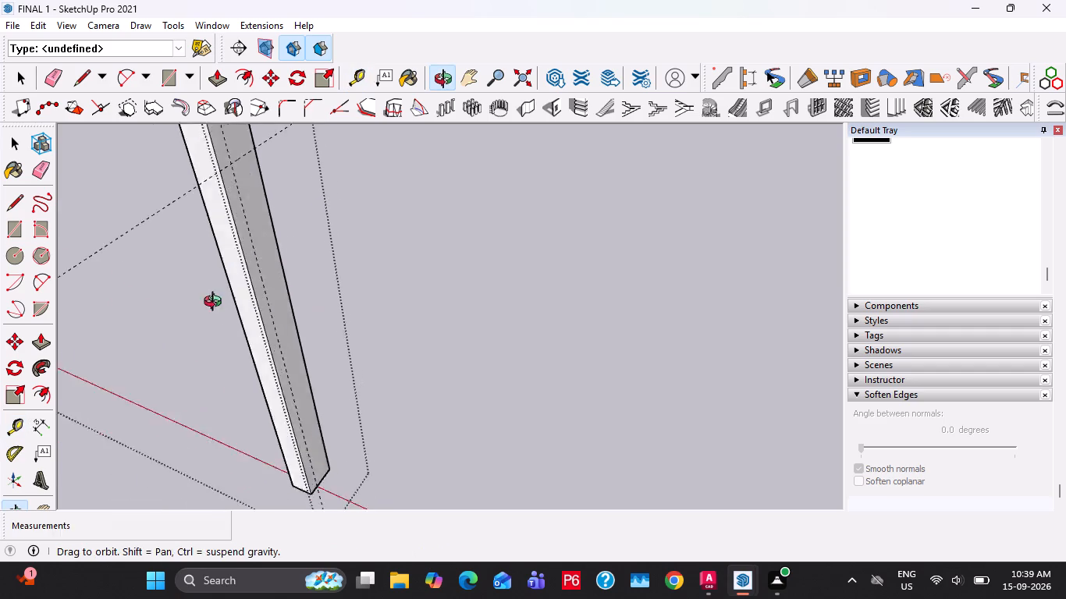
{"action": "middle_click_drag", "start_coordinate": [216, 303], "coordinate": [161, 310]}
{"action": "key", "text": "space"}
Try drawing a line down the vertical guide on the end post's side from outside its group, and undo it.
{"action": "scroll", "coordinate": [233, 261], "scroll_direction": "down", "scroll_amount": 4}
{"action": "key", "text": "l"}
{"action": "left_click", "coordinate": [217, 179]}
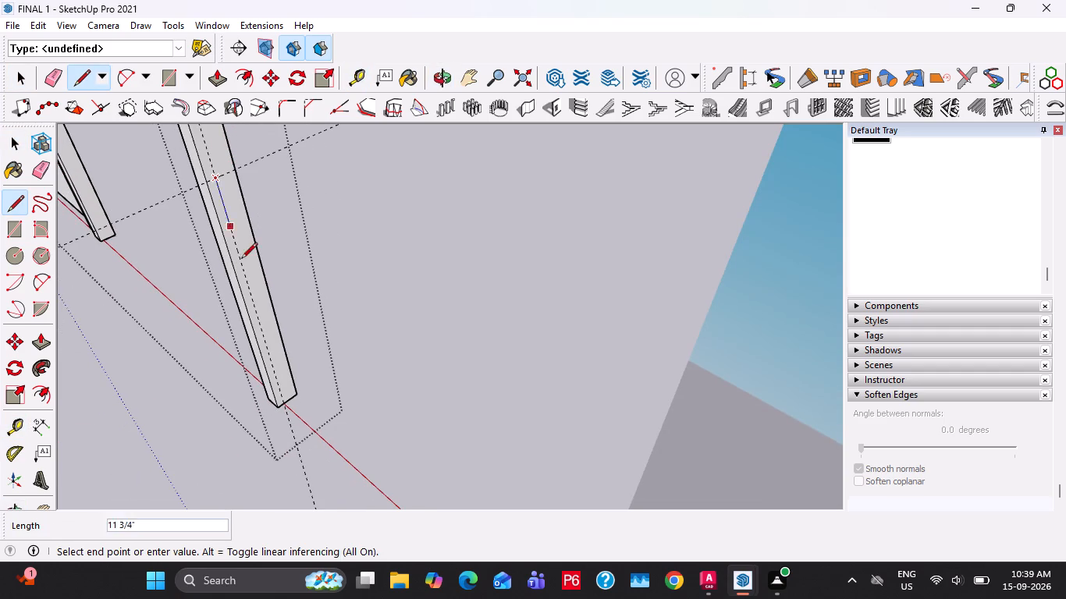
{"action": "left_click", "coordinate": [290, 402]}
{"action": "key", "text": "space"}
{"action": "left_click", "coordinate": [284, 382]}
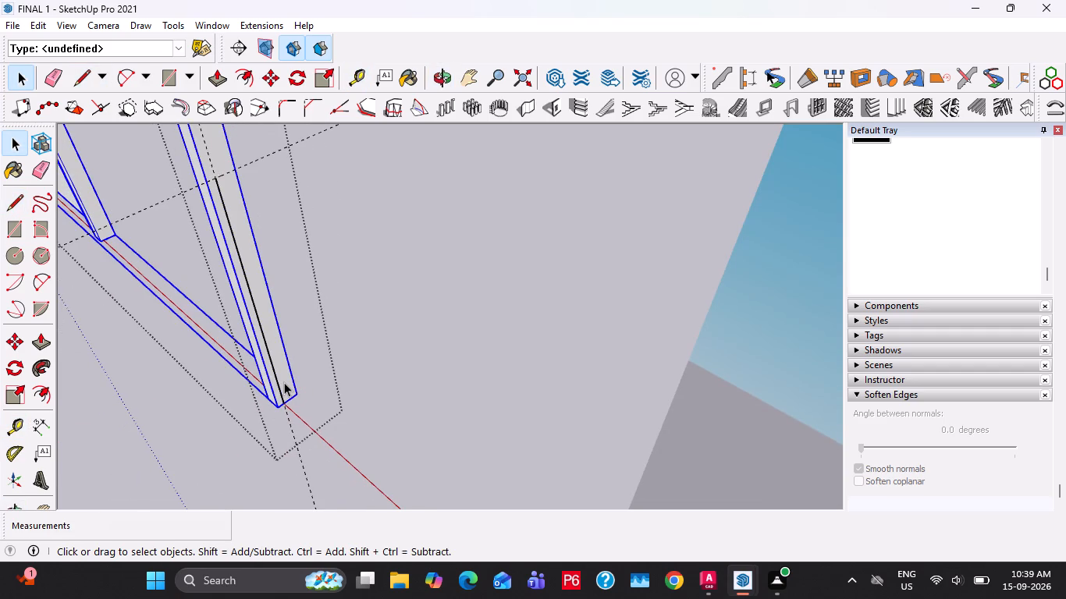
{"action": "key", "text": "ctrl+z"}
Inside the post's group, draw lines along the guides to outline a strip on its outer side face.
{"action": "double_click", "coordinate": [281, 374]}
{"action": "left_click", "coordinate": [279, 363]}
{"action": "key", "text": "l"}
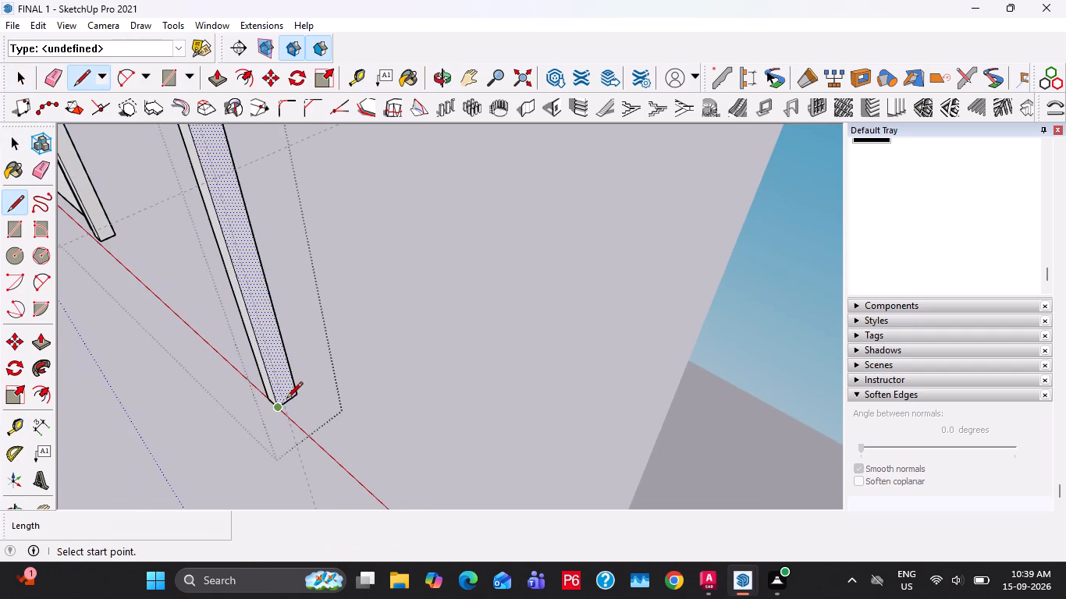
{"action": "scroll", "coordinate": [281, 395], "scroll_direction": "up", "scroll_amount": 5}
{"action": "left_click", "coordinate": [287, 405]}
{"action": "scroll", "coordinate": [250, 283], "scroll_direction": "down", "scroll_amount": 6}
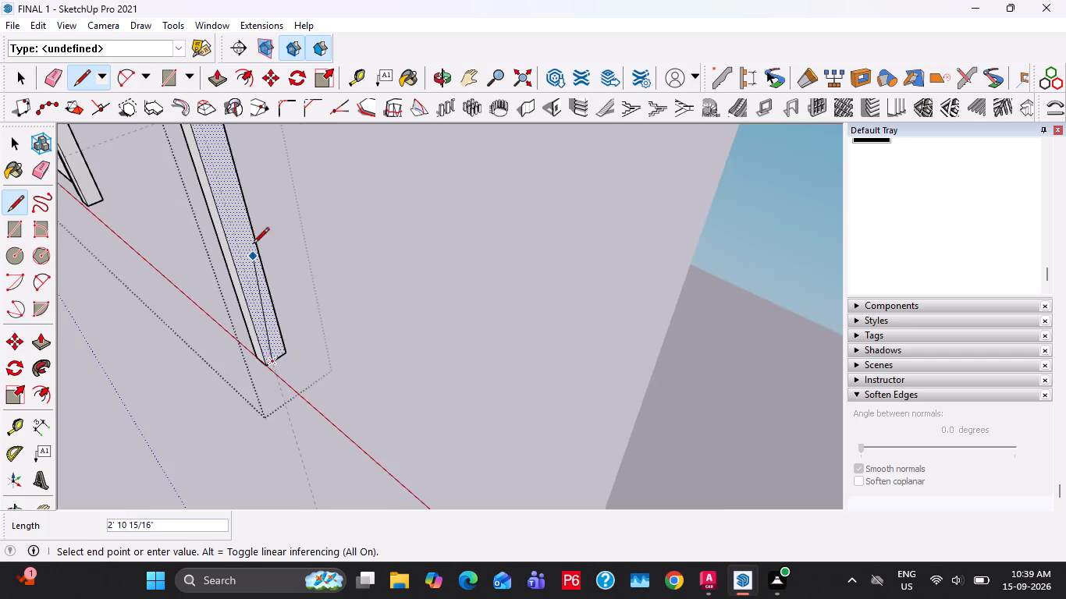
{"action": "middle_click_drag", "start_coordinate": [252, 231], "coordinate": [274, 354], "text": "shift"}
{"action": "left_click", "coordinate": [229, 259]}
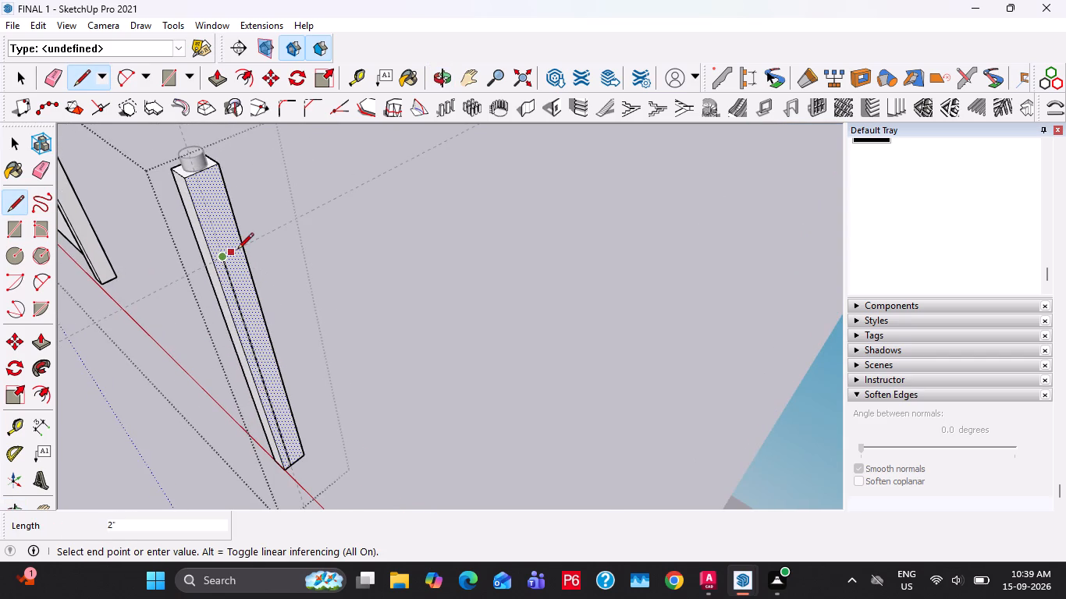
{"action": "left_click", "coordinate": [240, 250]}
Push/Pull the outlined strip outward from the end post by 1'6" to form a short return wall.
{"action": "key", "text": "space"}
{"action": "left_click", "coordinate": [240, 270]}
{"action": "key", "text": "p"}
{"action": "left_click", "coordinate": [240, 270]}
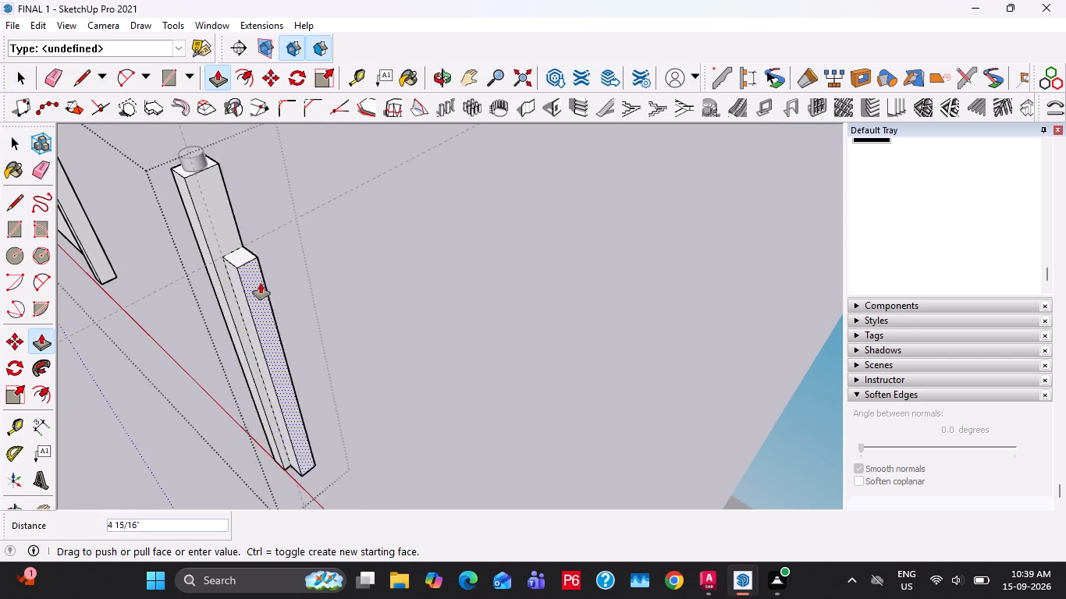
{"action": "scroll", "coordinate": [318, 324], "scroll_direction": "down", "scroll_amount": 8}
{"action": "middle_click_drag", "start_coordinate": [326, 362], "coordinate": [363, 356]}
{"action": "type", "text": "1'6"}
{"action": "key", "text": "shift+quotedbl"}
{"action": "key", "text": "Return"}
{"action": "middle_click_drag", "start_coordinate": [364, 379], "coordinate": [499, 292]}
{"action": "scroll", "coordinate": [335, 343], "scroll_direction": "down", "scroll_amount": 5}
{"action": "middle_click_drag", "start_coordinate": [338, 356], "coordinate": [190, 425], "text": "shift"}
{"action": "scroll", "coordinate": [293, 349], "scroll_direction": "up", "scroll_amount": 4}
{"action": "middle_click_drag", "start_coordinate": [402, 322], "coordinate": [180, 405], "text": "shift"}
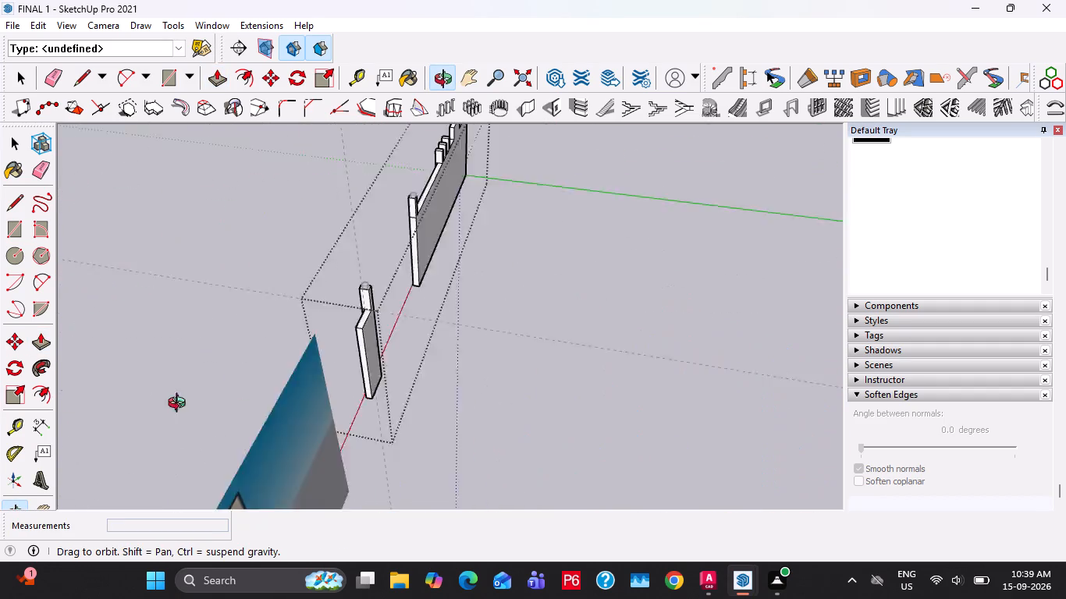
{"action": "middle_click_drag", "start_coordinate": [180, 405], "coordinate": [69, 392], "text": "shift"}
{"action": "scroll", "coordinate": [361, 306], "scroll_direction": "up", "scroll_amount": 14}
{"action": "key", "text": "space"}
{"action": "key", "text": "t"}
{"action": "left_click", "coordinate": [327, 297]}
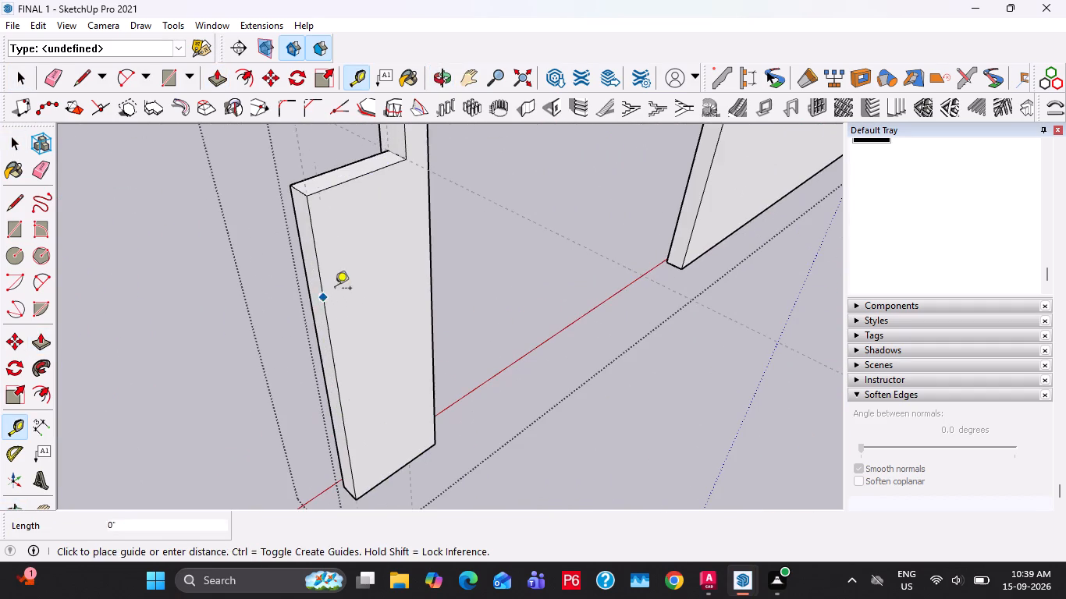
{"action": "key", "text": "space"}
Copy the outer vertical edge of the short return wall's back face 4.5" inward.
{"action": "left_click", "coordinate": [321, 263]}
{"action": "left_click", "coordinate": [318, 258]}
{"action": "key", "text": "m"}
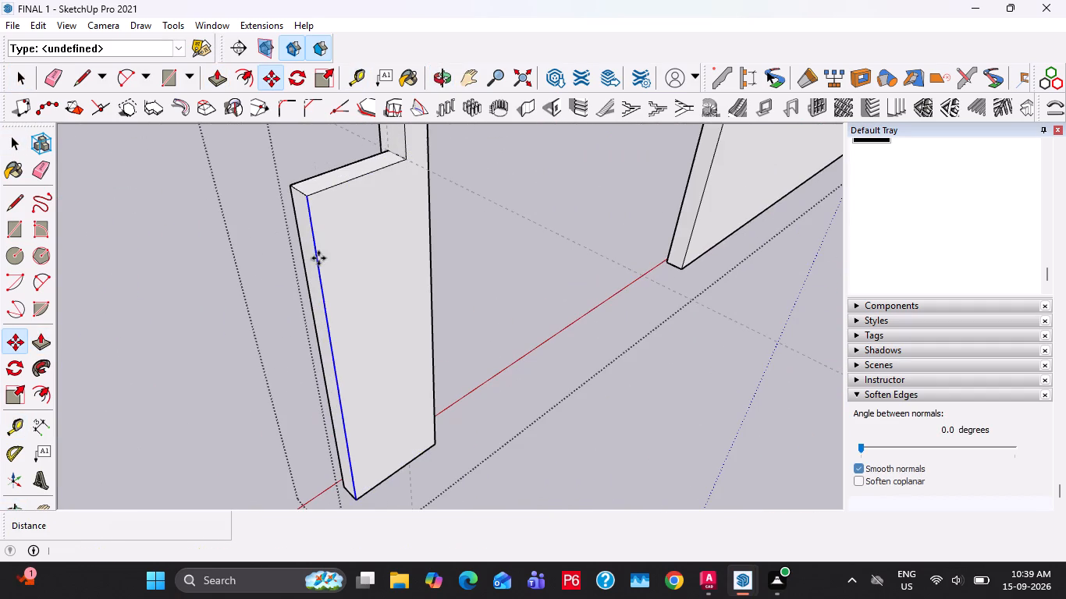
{"action": "left_click", "coordinate": [318, 264], "text": "ctrl"}
{"action": "type", "text": "4.5\""}
{"action": "key", "text": "Return"}
{"action": "key", "text": "space"}
Push/Pull the 4.5" strip on the return wall's back face rearward to form a long side wall.
{"action": "left_click", "coordinate": [338, 257]}
{"action": "key", "text": "p"}
{"action": "left_click", "coordinate": [337, 264]}
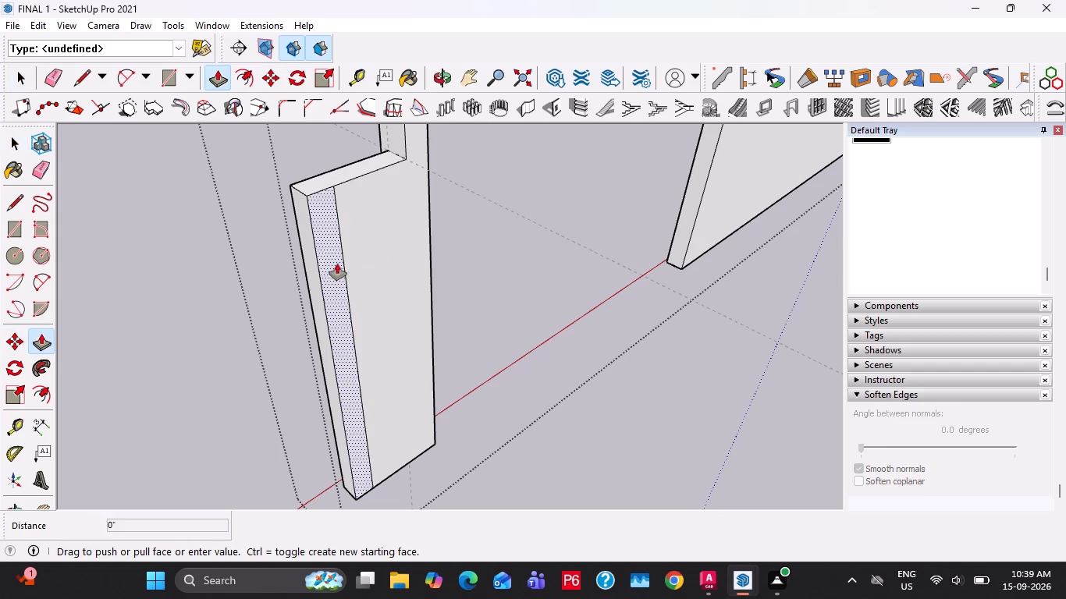
{"action": "scroll", "coordinate": [407, 331], "scroll_direction": "down", "scroll_amount": 20}
{"action": "scroll", "coordinate": [407, 331], "scroll_direction": "down", "scroll_amount": 14}
{"action": "middle_click_drag", "start_coordinate": [598, 480], "coordinate": [485, 356]}
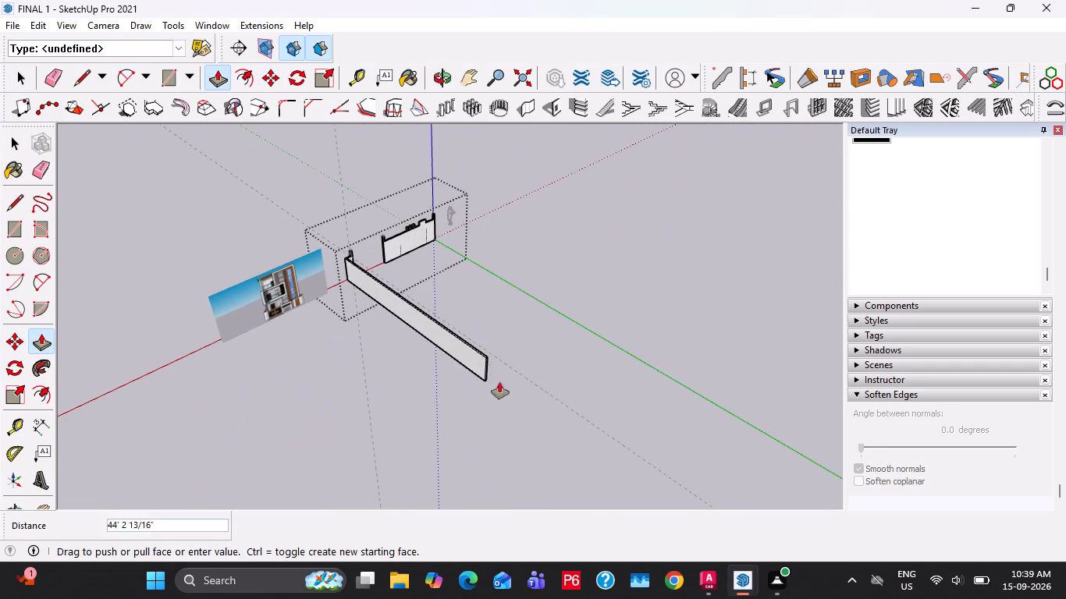
{"action": "left_click", "coordinate": [521, 432]}
{"action": "key", "text": "space"}
Draw a vertical line down the front wall's back face from the opposite end post's inner corner to the base.
{"action": "middle_click_drag", "start_coordinate": [449, 239], "coordinate": [339, 274]}
{"action": "scroll", "coordinate": [478, 239], "scroll_direction": "up", "scroll_amount": 14}
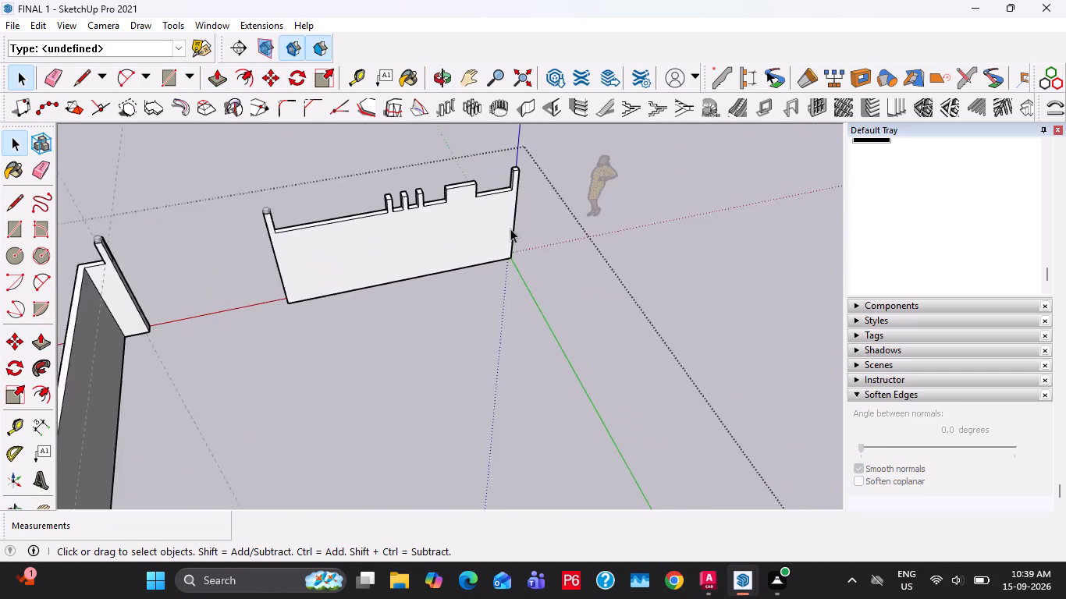
{"action": "scroll", "coordinate": [510, 229], "scroll_direction": "up", "scroll_amount": 6}
{"action": "middle_click_drag", "start_coordinate": [519, 170], "coordinate": [493, 173]}
{"action": "scroll", "coordinate": [505, 185], "scroll_direction": "up", "scroll_amount": 9}
{"action": "double_click", "coordinate": [526, 190]}
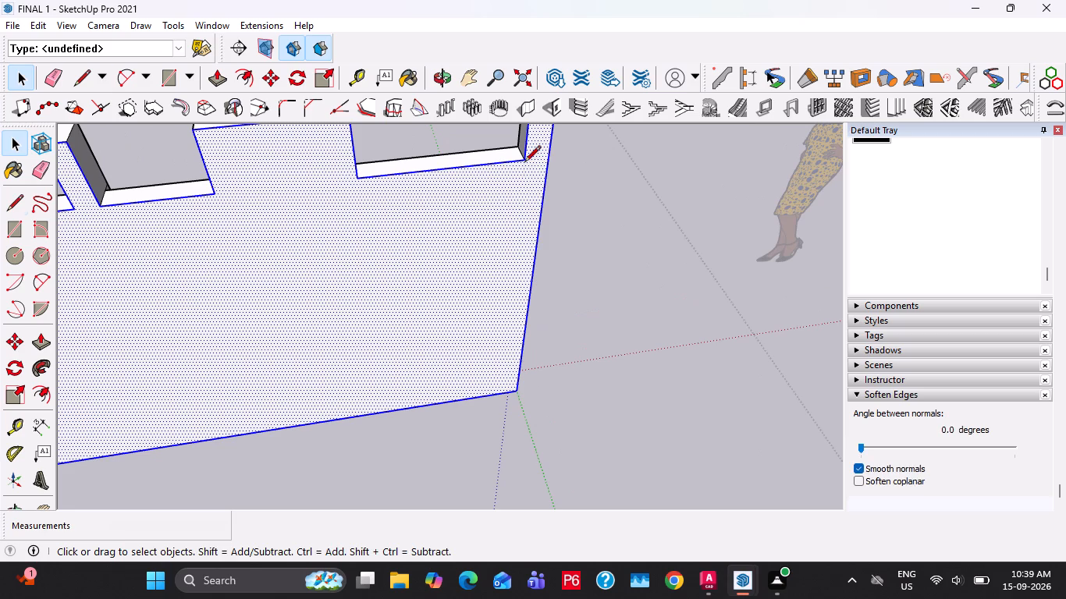
{"action": "key", "text": "l"}
{"action": "left_click", "coordinate": [528, 159]}
{"action": "left_click", "coordinate": [503, 396]}
{"action": "key", "text": "space"}
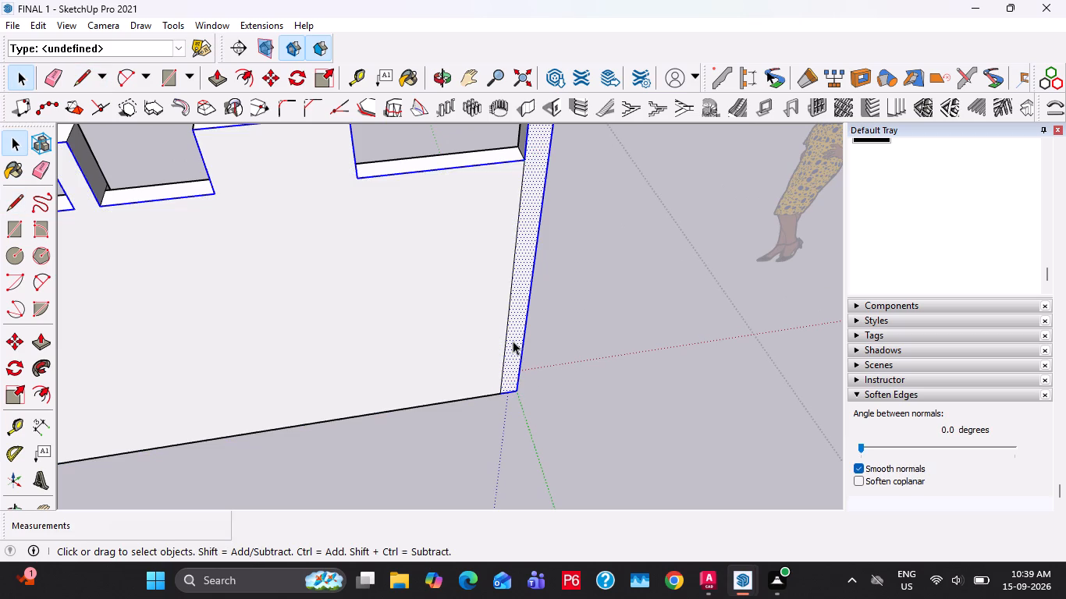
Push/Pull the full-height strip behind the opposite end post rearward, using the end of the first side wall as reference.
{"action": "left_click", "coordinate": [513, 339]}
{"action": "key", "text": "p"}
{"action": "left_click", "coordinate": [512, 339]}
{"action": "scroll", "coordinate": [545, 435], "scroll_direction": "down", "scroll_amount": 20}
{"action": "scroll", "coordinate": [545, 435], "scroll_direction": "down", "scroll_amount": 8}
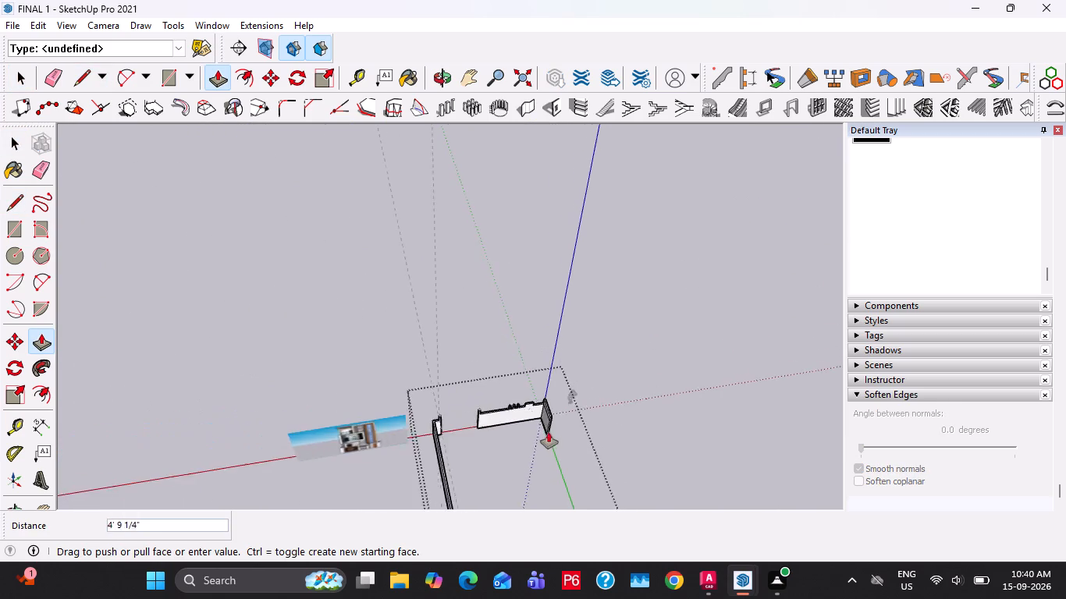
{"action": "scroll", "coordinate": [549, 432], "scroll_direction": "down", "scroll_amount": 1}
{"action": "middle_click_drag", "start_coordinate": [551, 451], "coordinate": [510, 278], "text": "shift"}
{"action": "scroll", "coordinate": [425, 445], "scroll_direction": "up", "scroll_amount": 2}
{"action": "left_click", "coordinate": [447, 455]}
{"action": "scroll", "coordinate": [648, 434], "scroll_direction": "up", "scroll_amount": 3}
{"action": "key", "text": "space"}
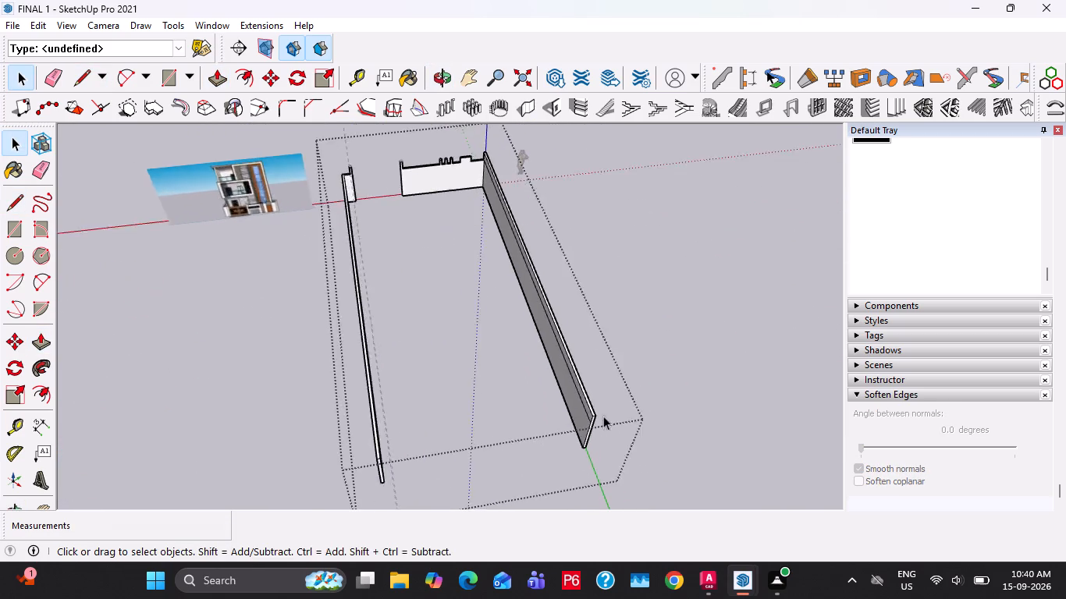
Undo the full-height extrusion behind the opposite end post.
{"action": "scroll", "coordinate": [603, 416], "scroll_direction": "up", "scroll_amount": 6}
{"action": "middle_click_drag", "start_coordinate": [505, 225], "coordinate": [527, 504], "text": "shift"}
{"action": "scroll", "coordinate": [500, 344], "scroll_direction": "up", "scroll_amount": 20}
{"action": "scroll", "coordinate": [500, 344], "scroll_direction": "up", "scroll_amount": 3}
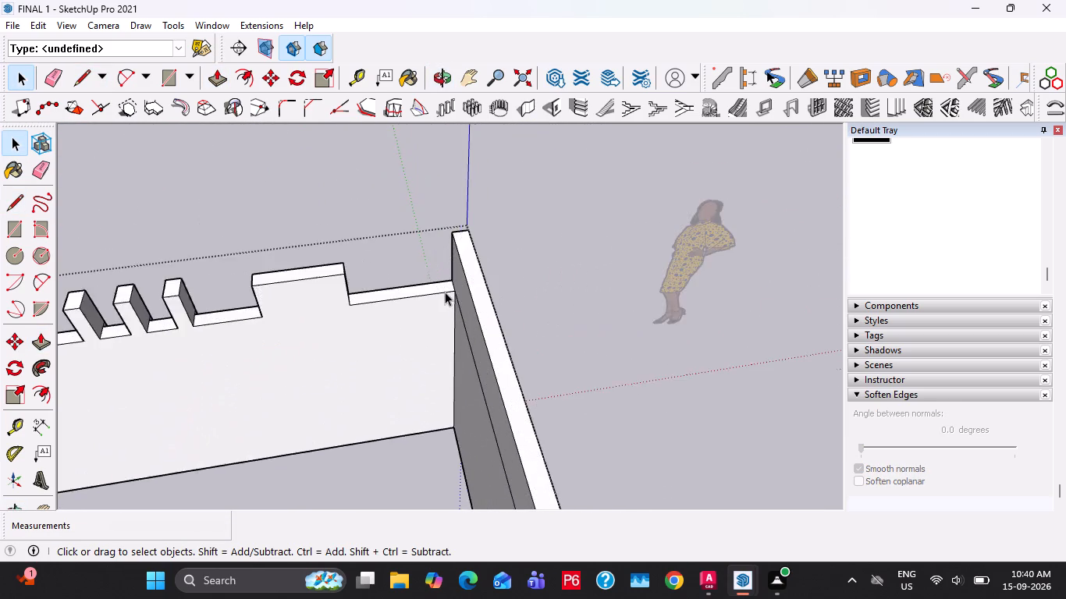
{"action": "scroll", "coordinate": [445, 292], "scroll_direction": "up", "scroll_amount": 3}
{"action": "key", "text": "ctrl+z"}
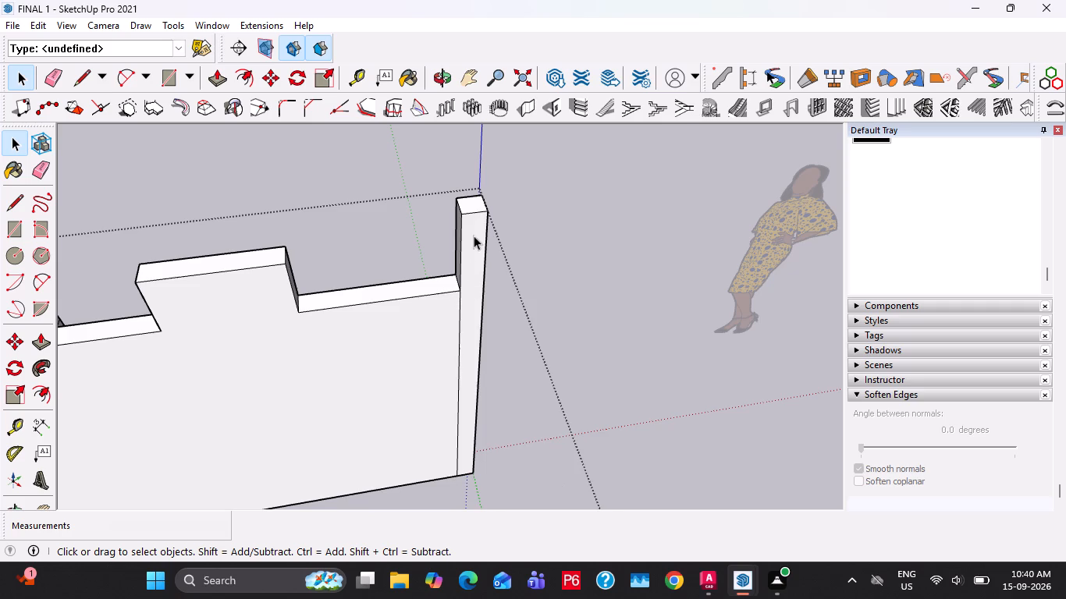
Draw a line across the end post's back face at the front wall's top level to separate the lower strip.
{"action": "key", "text": "l"}
{"action": "left_click", "coordinate": [460, 296]}
{"action": "left_click", "coordinate": [478, 286]}
{"action": "key", "text": "space"}
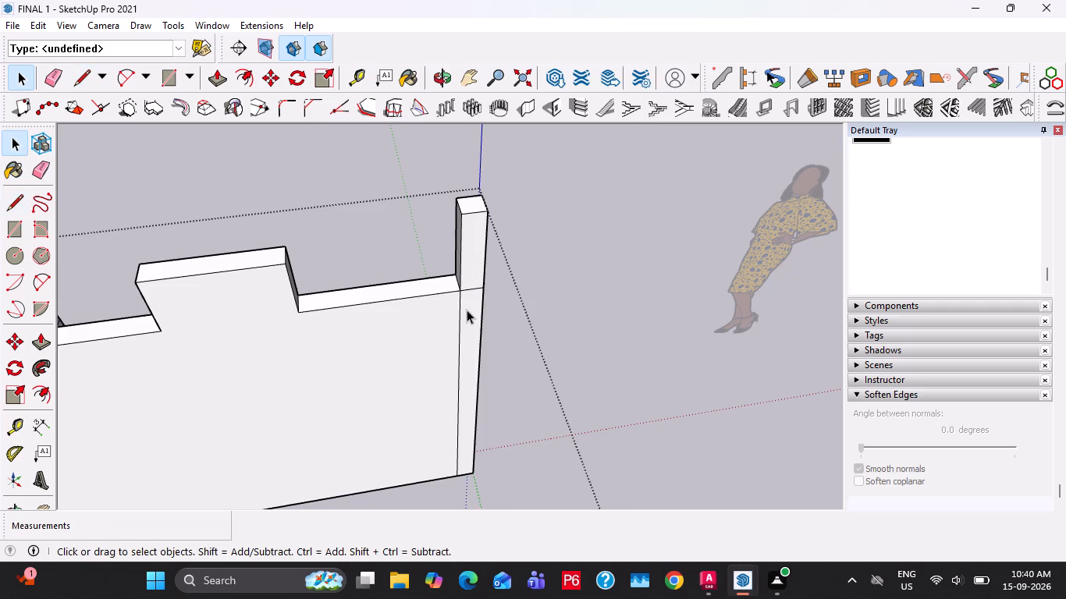
Push/Pull the lower strip behind the opposite end post rearward to line up with the end of the first side wall.
{"action": "left_click", "coordinate": [467, 310]}
{"action": "key", "text": "p"}
{"action": "left_click", "coordinate": [467, 310]}
{"action": "scroll", "coordinate": [498, 431], "scroll_direction": "down", "scroll_amount": 20}
{"action": "scroll", "coordinate": [498, 431], "scroll_direction": "down", "scroll_amount": 2}
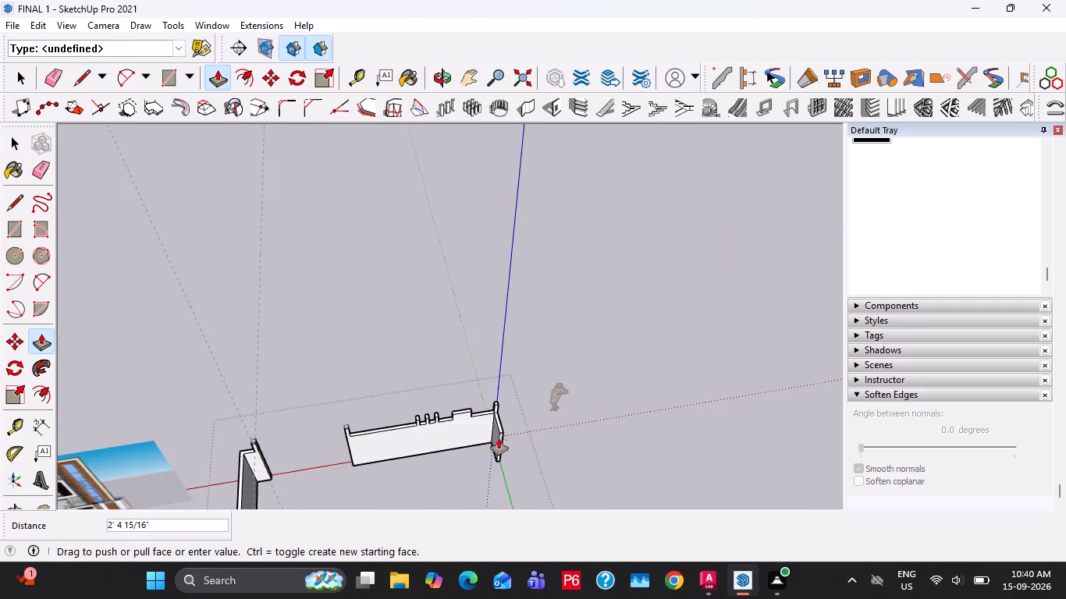
{"action": "middle_click_drag", "start_coordinate": [469, 445], "coordinate": [469, 248], "text": "shift"}
{"action": "scroll", "coordinate": [464, 283], "scroll_direction": "down", "scroll_amount": 7}
{"action": "middle_click_drag", "start_coordinate": [483, 384], "coordinate": [467, 207], "text": "shift"}
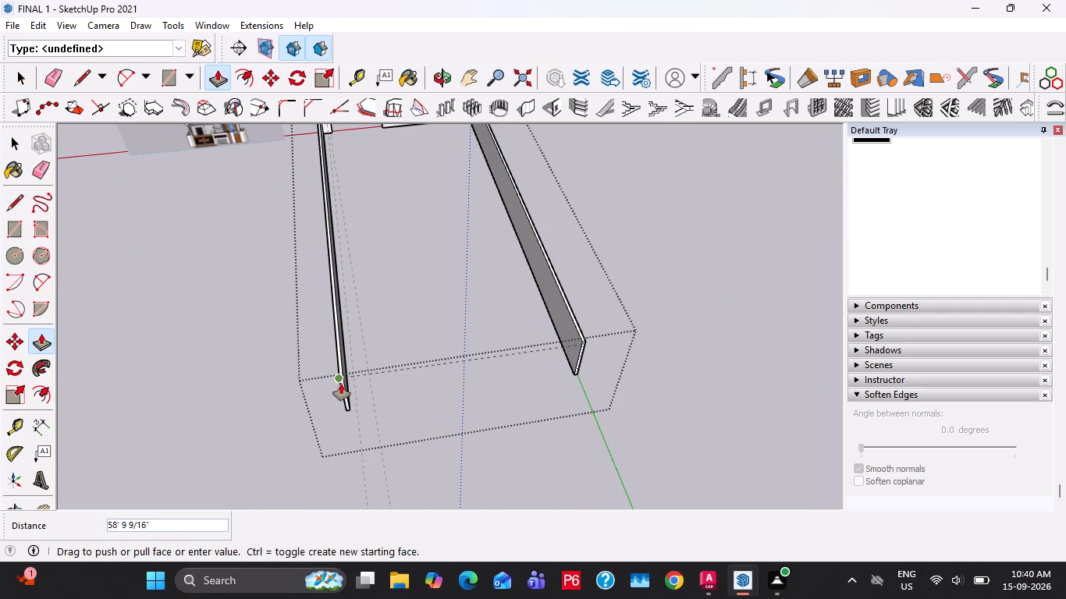
{"action": "left_click", "coordinate": [341, 384]}
{"action": "key", "text": "space"}
{"action": "middle_click_drag", "start_coordinate": [299, 289], "coordinate": [758, 338]}
{"action": "key", "text": "Escape"}
{"action": "key", "text": "Escape"}
Place a guide 4' behind the front wall, offset from its back base edge.
{"action": "middle_click_drag", "start_coordinate": [282, 414], "coordinate": [347, 397]}
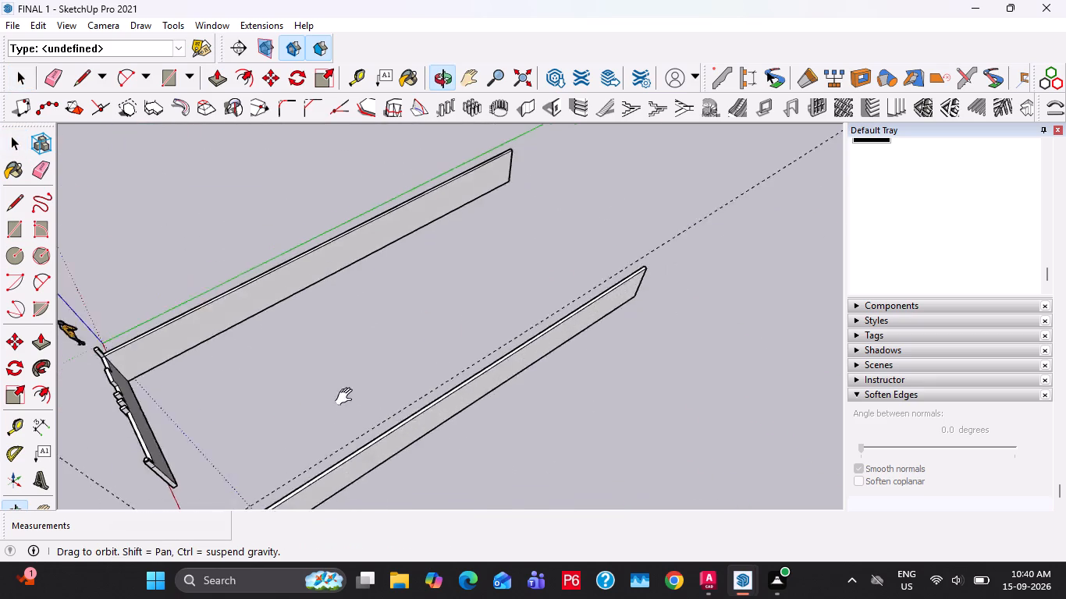
{"action": "middle_click_drag", "start_coordinate": [347, 397], "coordinate": [790, 217]}
{"action": "scroll", "coordinate": [491, 424], "scroll_direction": "up", "scroll_amount": 9}
{"action": "middle_click_drag", "start_coordinate": [432, 416], "coordinate": [503, 295]}
{"action": "scroll", "coordinate": [497, 329], "scroll_direction": "down", "scroll_amount": 3}
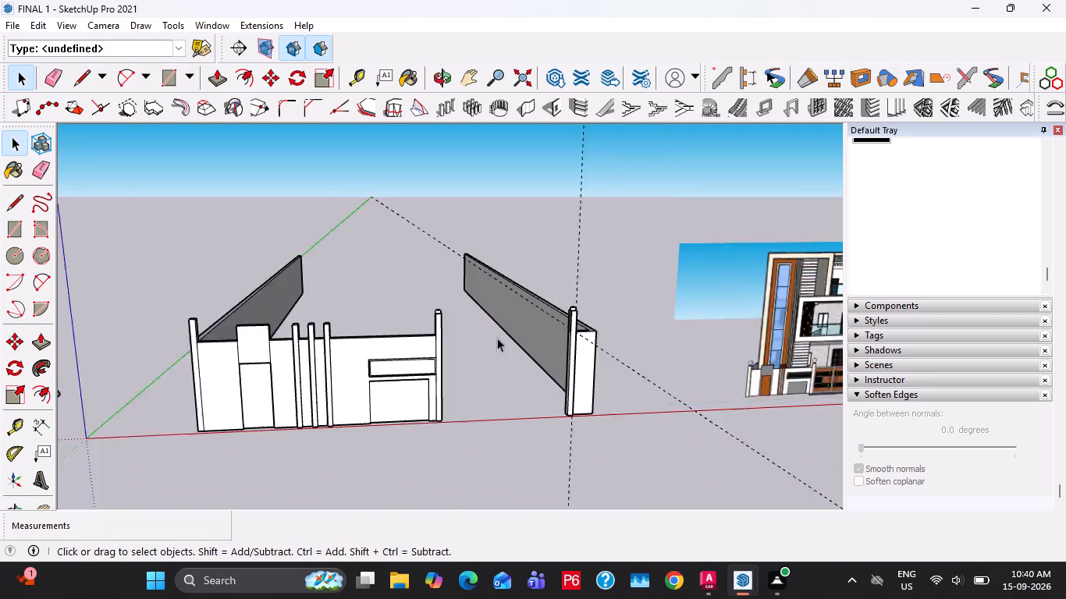
{"action": "scroll", "coordinate": [497, 338], "scroll_direction": "down", "scroll_amount": 2}
{"action": "scroll", "coordinate": [356, 349], "scroll_direction": "up", "scroll_amount": 5}
{"action": "middle_click_drag", "start_coordinate": [388, 362], "coordinate": [279, 526], "text": "shift"}
{"action": "middle_click_drag", "start_coordinate": [432, 385], "coordinate": [464, 428], "text": "shift"}
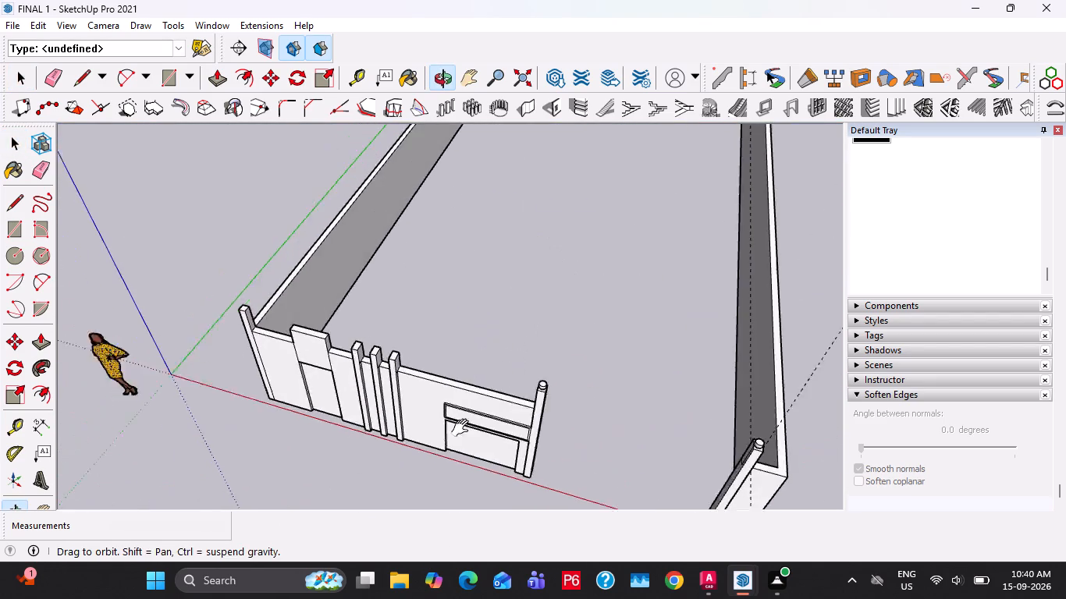
{"action": "middle_click_drag", "start_coordinate": [464, 428], "coordinate": [190, 506], "text": "shift"}
{"action": "scroll", "coordinate": [485, 400], "scroll_direction": "up", "scroll_amount": 4}
{"action": "middle_click_drag", "start_coordinate": [457, 405], "coordinate": [348, 382]}
{"action": "scroll", "coordinate": [364, 385], "scroll_direction": "up", "scroll_amount": 3}
{"action": "key", "text": "t"}
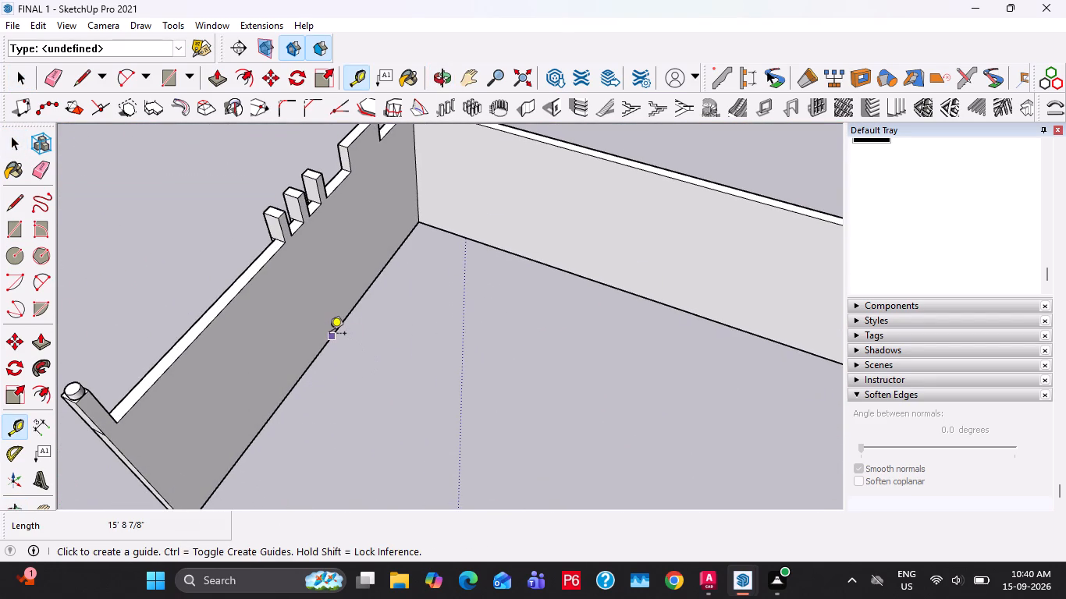
{"action": "left_click", "coordinate": [329, 335]}
{"action": "type", "text": "4'"}
{"action": "key", "text": "Return"}
Place a second guide 9" behind the 4' guide, parallel to the front wall.
{"action": "scroll", "coordinate": [410, 317], "scroll_direction": "down", "scroll_amount": 10}
{"action": "left_click", "coordinate": [404, 366]}
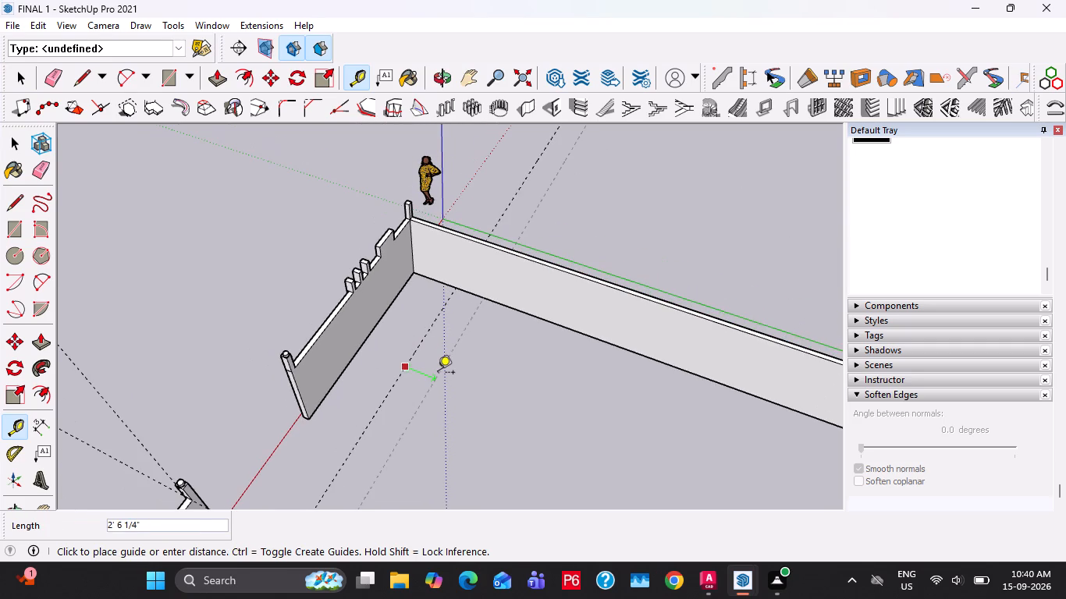
{"action": "type", "text": "9\""}
{"action": "key", "text": "Return"}
Place a guide 3' inward from the side wall on the gate side, parallel to it.
{"action": "middle_click_drag", "start_coordinate": [382, 386], "coordinate": [553, 367]}
{"action": "scroll", "coordinate": [502, 357], "scroll_direction": "down", "scroll_amount": 6}
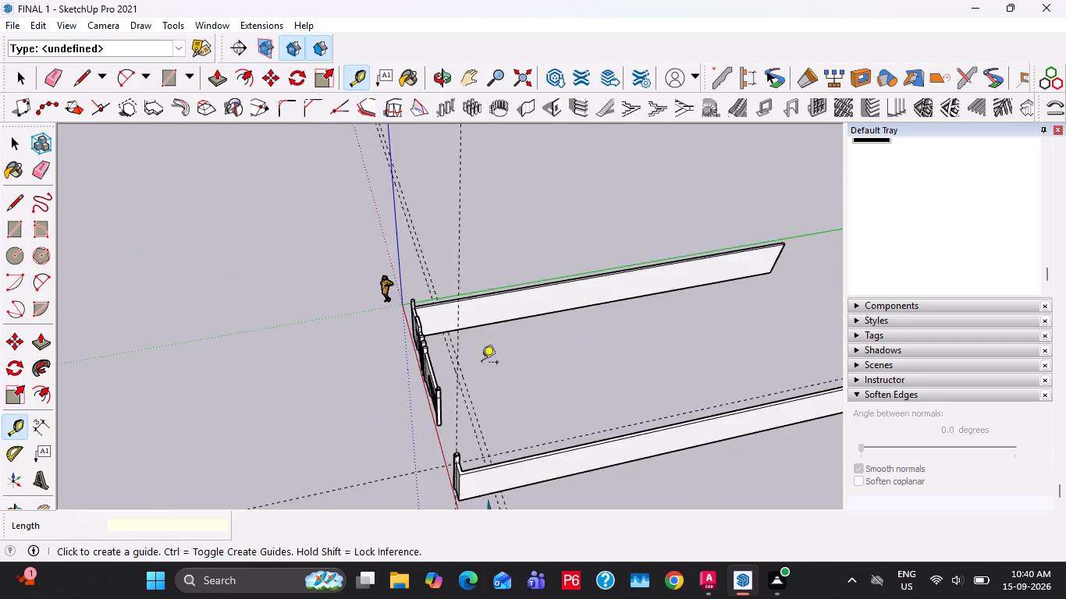
{"action": "scroll", "coordinate": [481, 363], "scroll_direction": "down", "scroll_amount": 3}
{"action": "middle_click_drag", "start_coordinate": [474, 384], "coordinate": [430, 297]}
{"action": "scroll", "coordinate": [477, 405], "scroll_direction": "up", "scroll_amount": 9}
{"action": "middle_click_drag", "start_coordinate": [428, 437], "coordinate": [480, 395]}
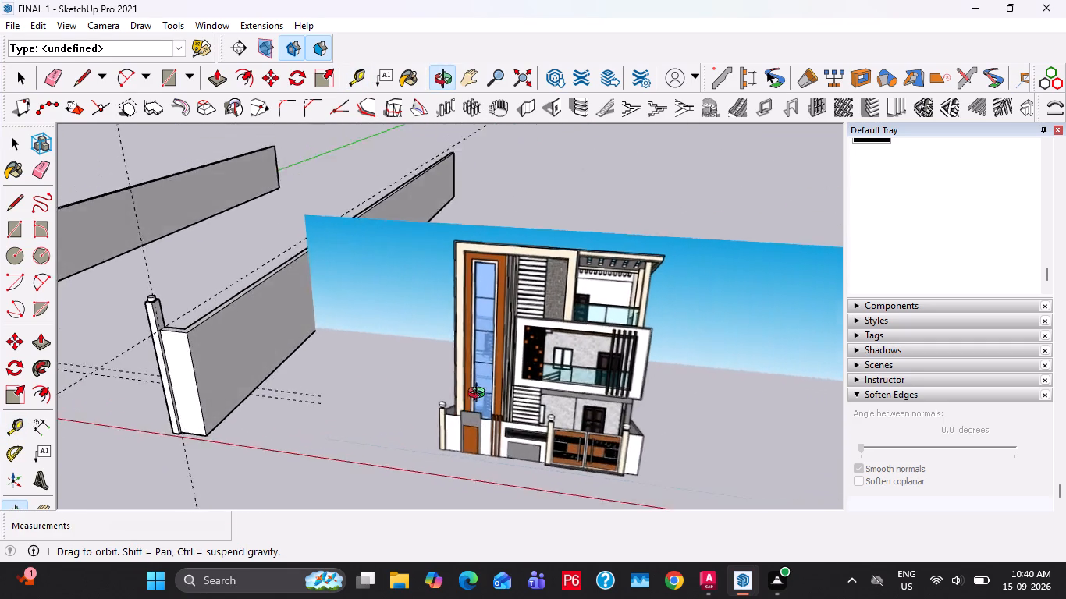
{"action": "middle_click_drag", "start_coordinate": [480, 395], "coordinate": [516, 335]}
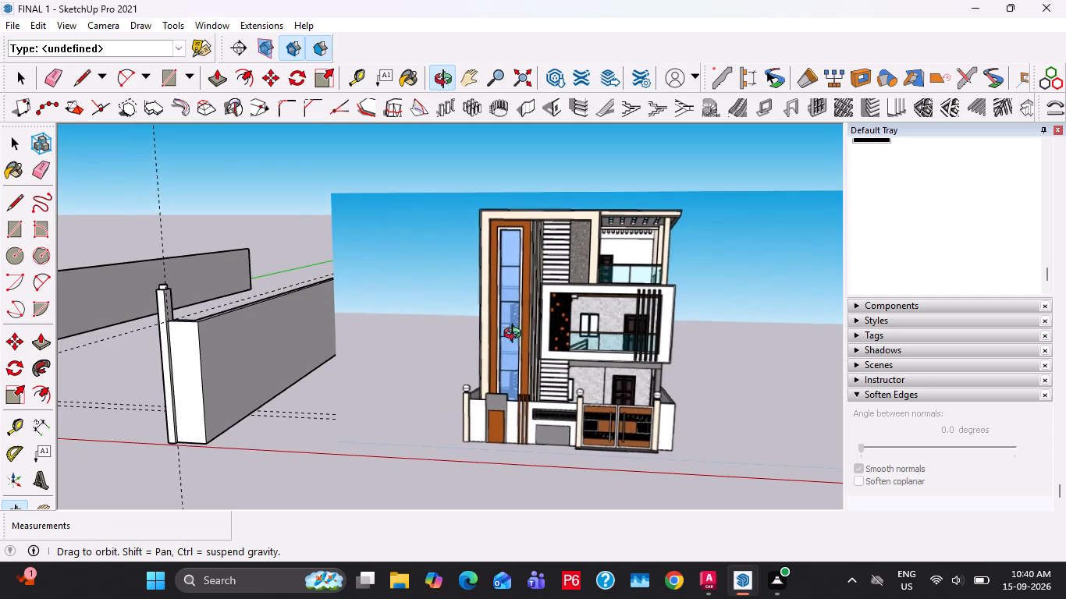
{"action": "middle_click_drag", "start_coordinate": [516, 335], "coordinate": [581, 314]}
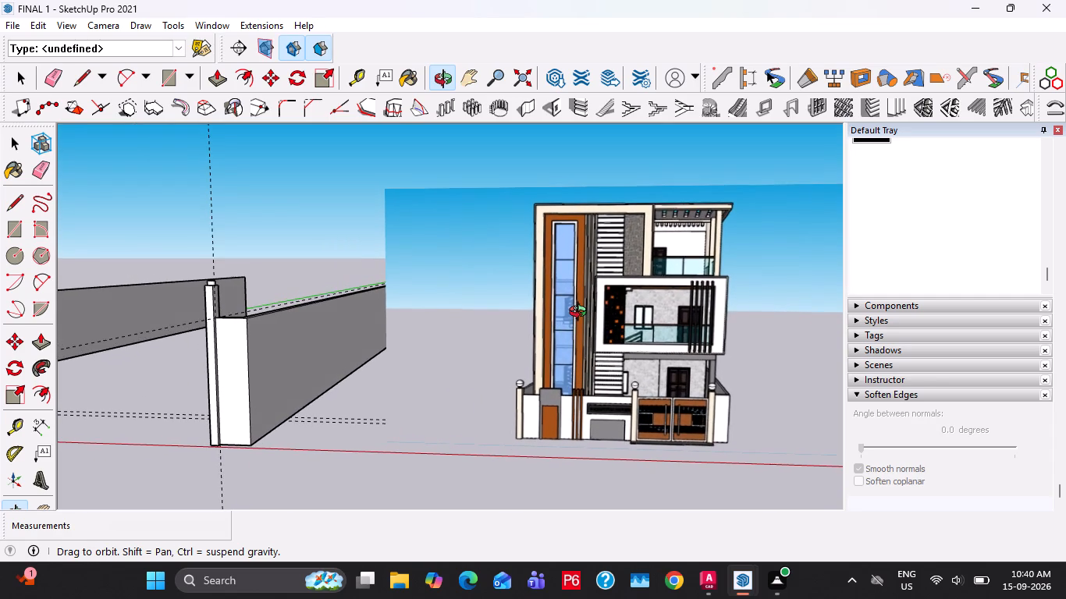
{"action": "middle_click_drag", "start_coordinate": [581, 314], "coordinate": [836, 384]}
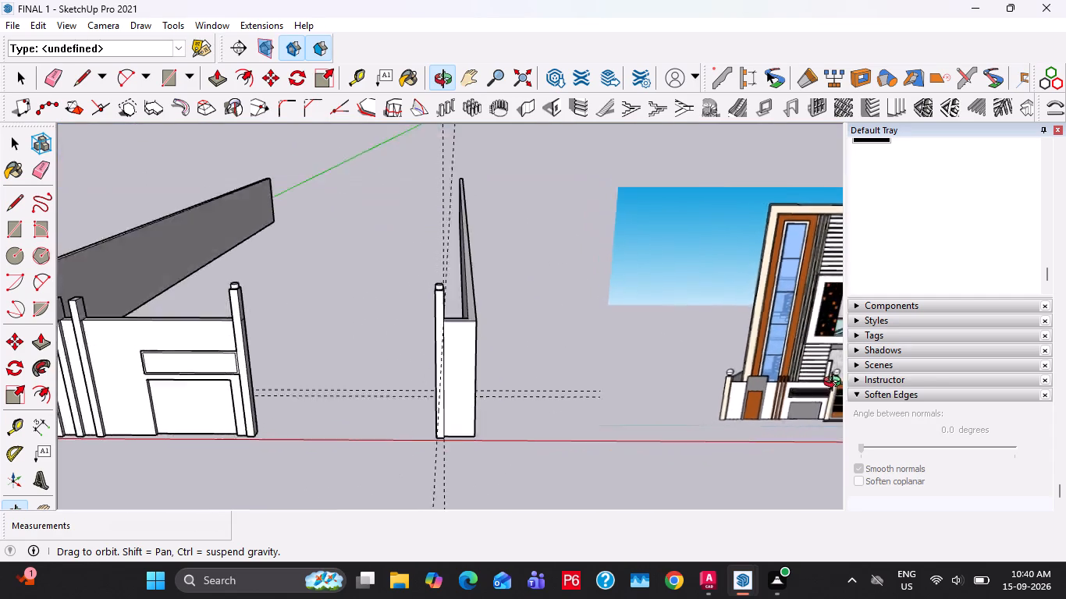
{"action": "middle_click_drag", "start_coordinate": [836, 384], "coordinate": [859, 515]}
{"action": "middle_click_drag", "start_coordinate": [240, 319], "coordinate": [353, 260], "text": "shift"}
{"action": "scroll", "coordinate": [334, 274], "scroll_direction": "down", "scroll_amount": 7}
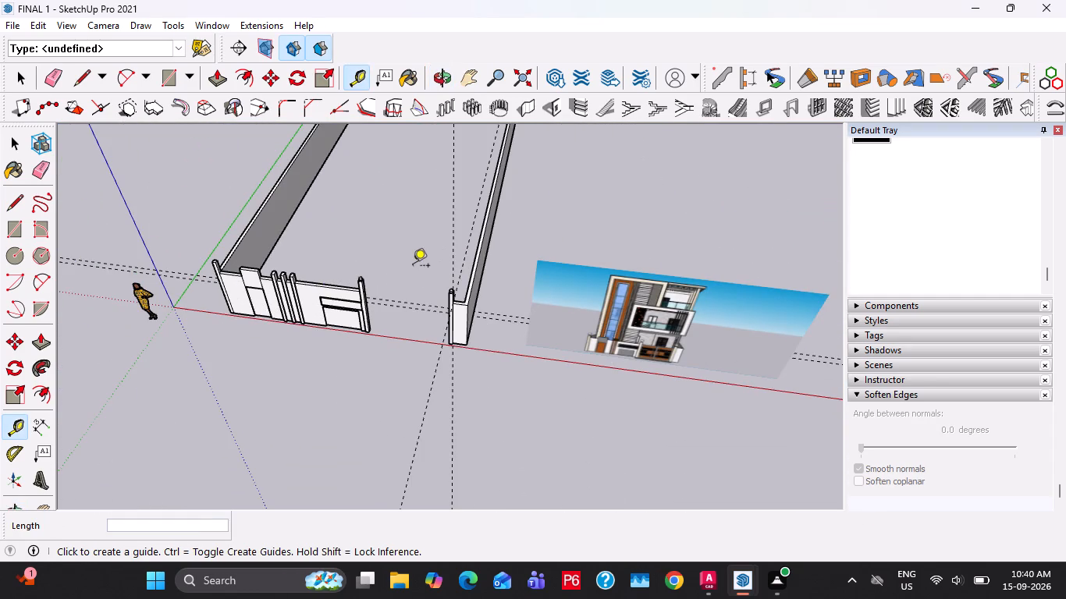
{"action": "middle_click_drag", "start_coordinate": [408, 266], "coordinate": [489, 312], "text": "shift"}
{"action": "scroll", "coordinate": [356, 259], "scroll_direction": "up", "scroll_amount": 5}
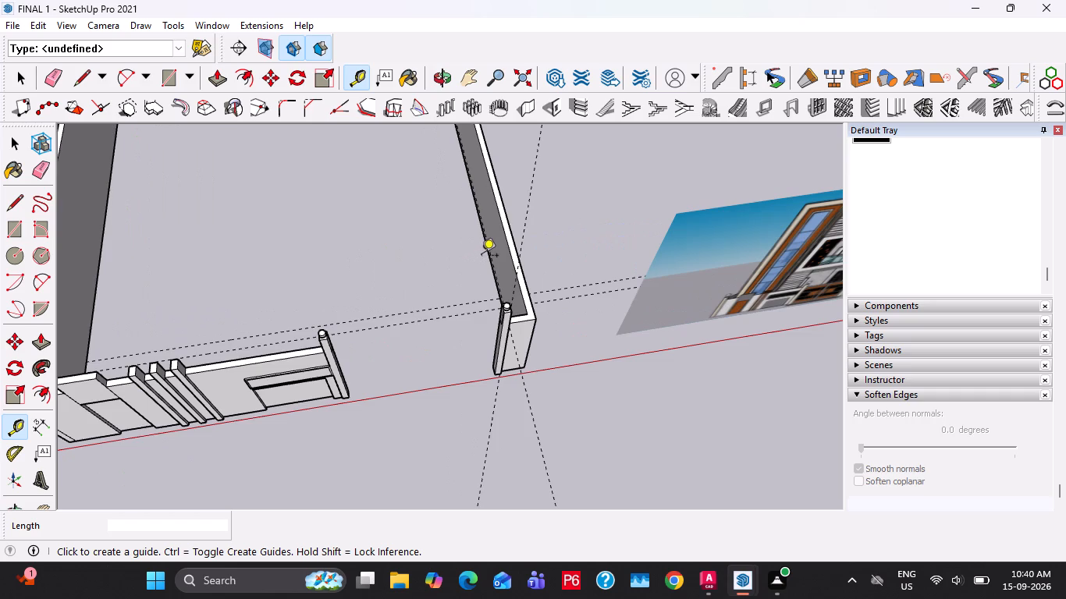
{"action": "scroll", "coordinate": [480, 266], "scroll_direction": "up", "scroll_amount": 11}
{"action": "left_click", "coordinate": [520, 315]}
{"action": "type", "text": "3'"}
{"action": "key", "text": "Return"}
{"action": "key", "text": "space"}
Create a guide line along the inner base edge of the opposite end post, running back parallel to the side walls.
{"action": "scroll", "coordinate": [474, 314], "scroll_direction": "down", "scroll_amount": 14}
{"action": "middle_click_drag", "start_coordinate": [187, 382], "coordinate": [286, 342], "text": "shift"}
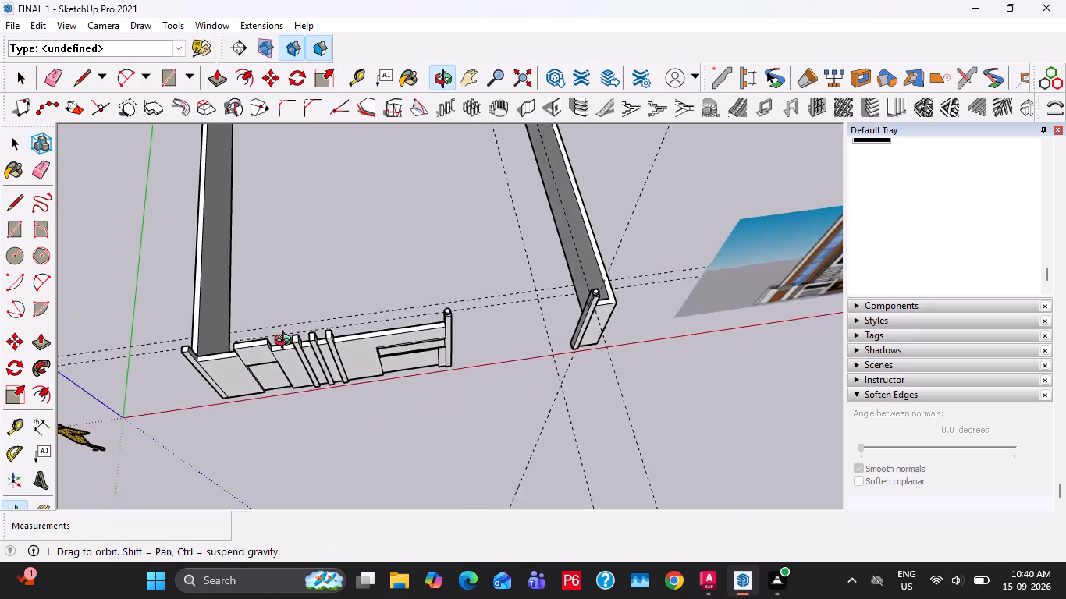
{"action": "middle_click_drag", "start_coordinate": [286, 342], "coordinate": [275, 321], "text": "shift"}
{"action": "scroll", "coordinate": [273, 320], "scroll_direction": "down", "scroll_amount": 5}
{"action": "middle_click_drag", "start_coordinate": [455, 337], "coordinate": [369, 200], "text": "shift"}
{"action": "scroll", "coordinate": [394, 326], "scroll_direction": "up", "scroll_amount": 11}
{"action": "middle_click_drag", "start_coordinate": [427, 346], "coordinate": [492, 354]}
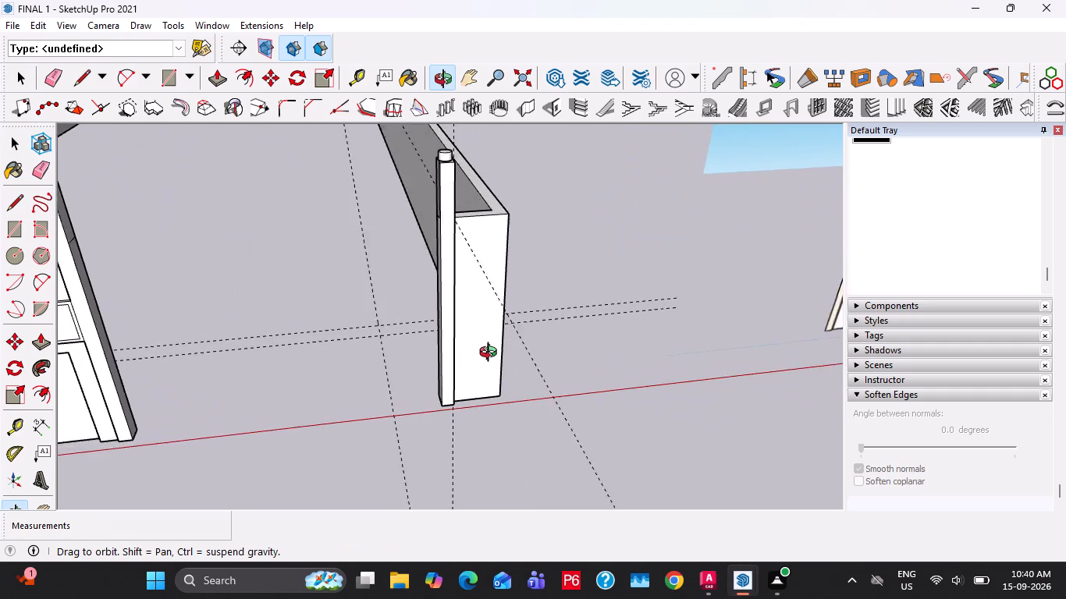
{"action": "middle_click_drag", "start_coordinate": [492, 354], "coordinate": [641, 371]}
{"action": "scroll", "coordinate": [438, 409], "scroll_direction": "up", "scroll_amount": 5}
{"action": "key", "text": "t"}
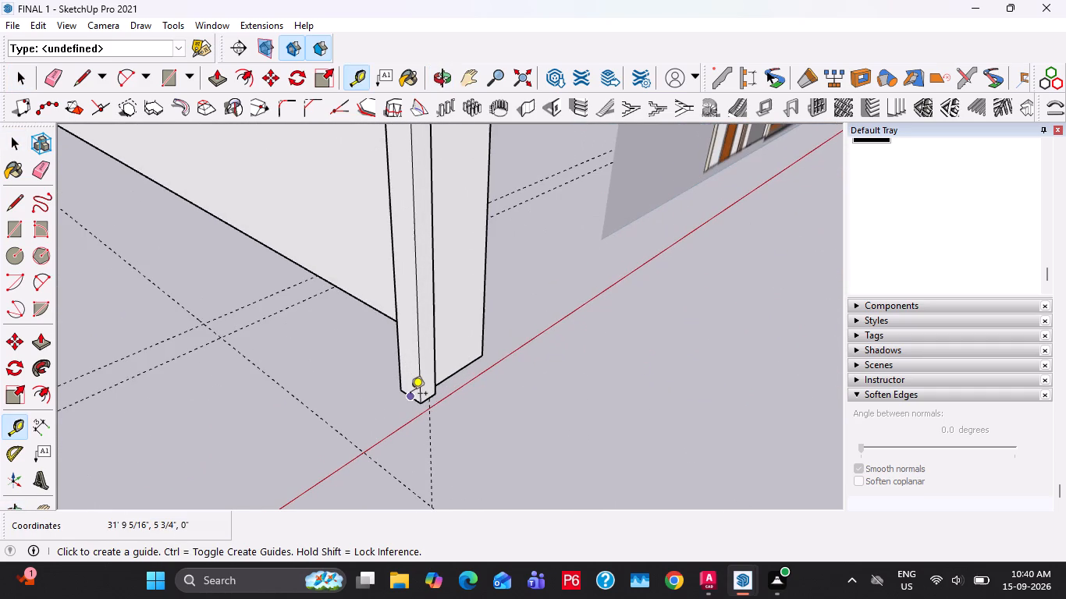
{"action": "double_click", "coordinate": [410, 395]}
Draw a 9" deep ground rectangle between the two cross guides, from the end-post guide to the first side wall.
{"action": "middle_click_drag", "start_coordinate": [178, 343], "coordinate": [201, 437]}
{"action": "scroll", "coordinate": [275, 343], "scroll_direction": "up", "scroll_amount": 3}
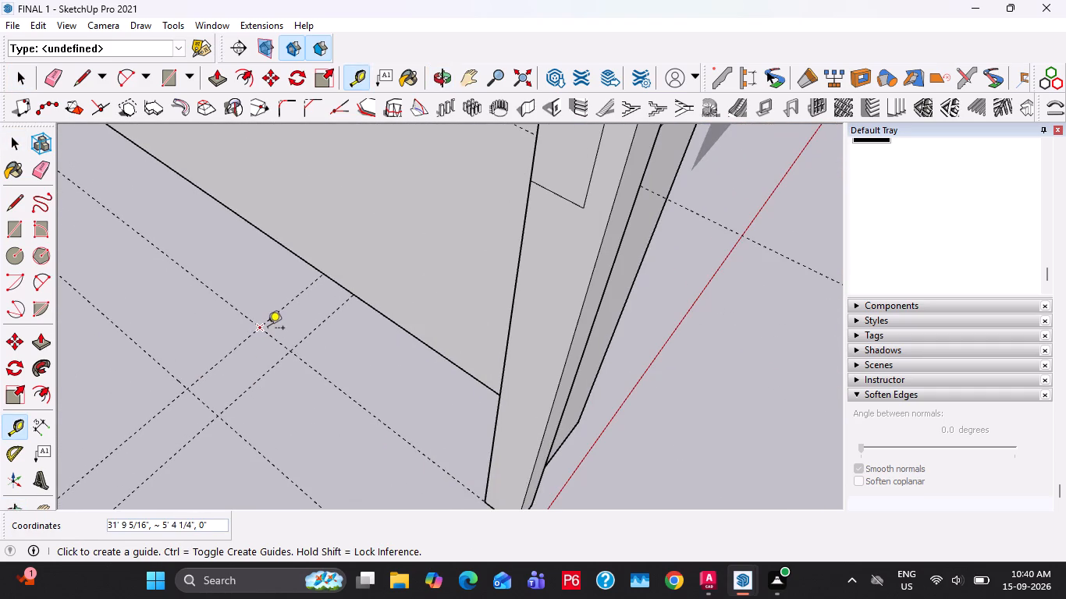
{"action": "key", "text": "r"}
{"action": "left_click", "coordinate": [259, 330]}
{"action": "scroll", "coordinate": [247, 416], "scroll_direction": "up", "scroll_amount": 1}
{"action": "scroll", "coordinate": [234, 431], "scroll_direction": "down", "scroll_amount": 5}
{"action": "middle_click_drag", "start_coordinate": [241, 430], "coordinate": [269, 439]}
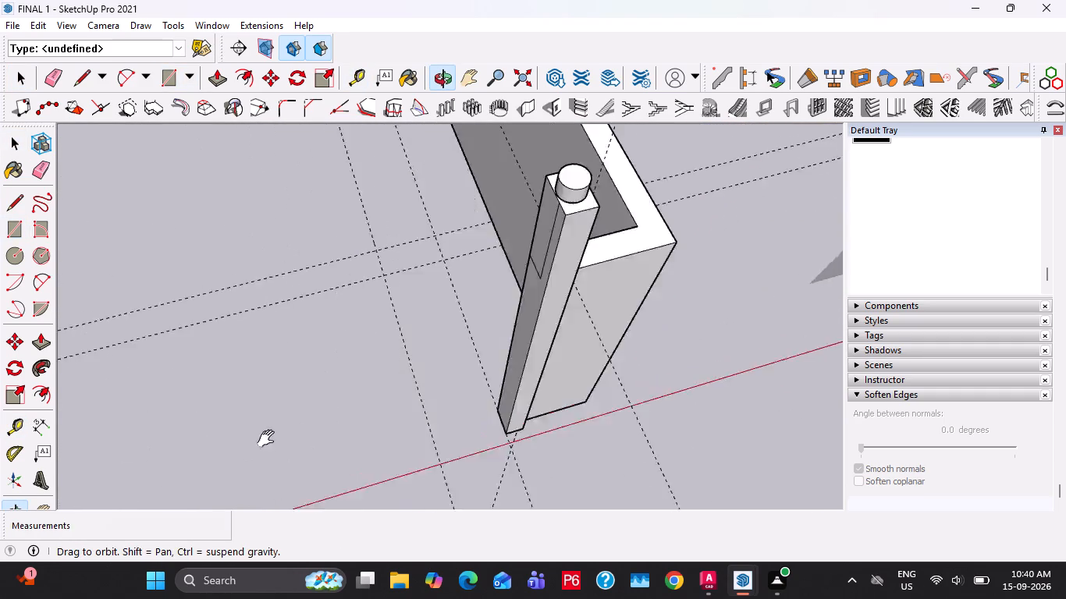
{"action": "middle_click_drag", "start_coordinate": [269, 439], "coordinate": [466, 430]}
{"action": "scroll", "coordinate": [472, 430], "scroll_direction": "down", "scroll_amount": 8}
{"action": "middle_click_drag", "start_coordinate": [199, 414], "coordinate": [439, 380], "text": "shift"}
{"action": "middle_click_drag", "start_coordinate": [209, 459], "coordinate": [345, 423], "text": "shift"}
{"action": "scroll", "coordinate": [247, 438], "scroll_direction": "up", "scroll_amount": 4}
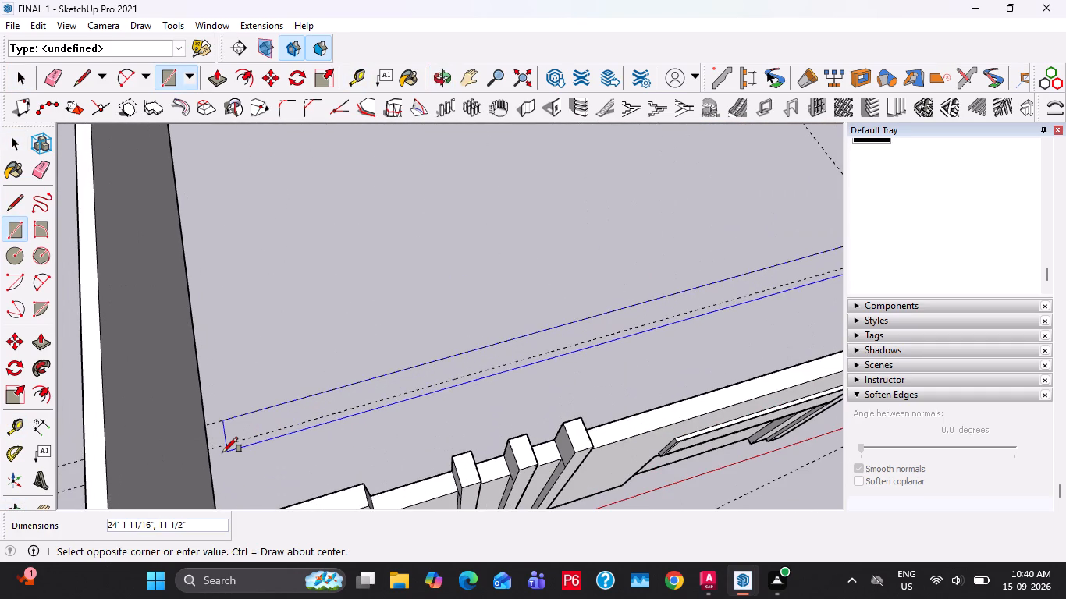
{"action": "left_click", "coordinate": [208, 451]}
{"action": "key", "text": "space"}
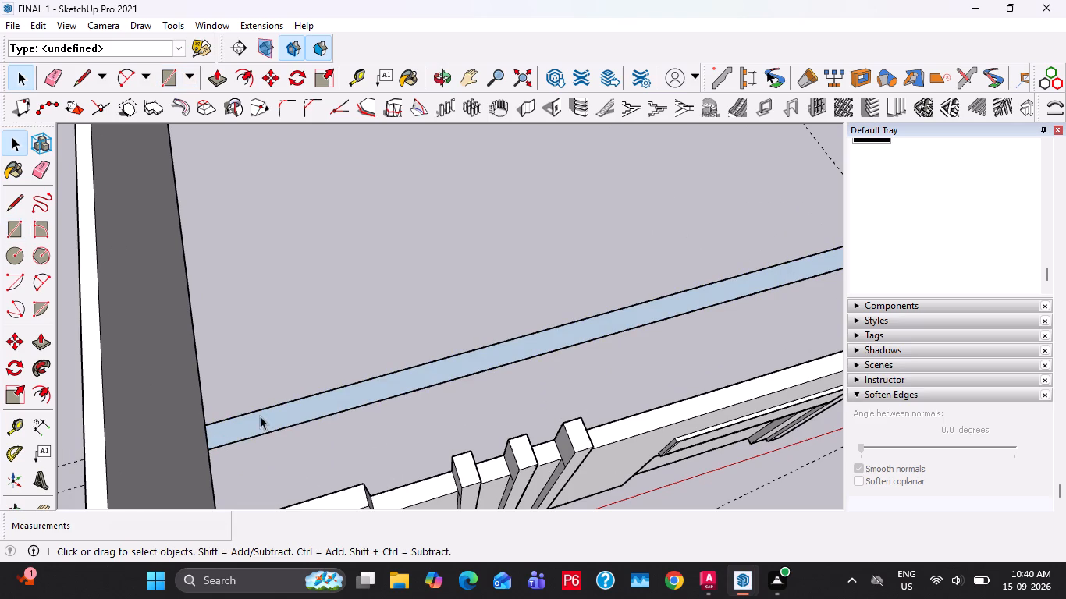
Push/Pull the 9" rectangle up 30' to form the building's front wall.
{"action": "key", "text": "p"}
{"action": "left_click", "coordinate": [258, 418]}
{"action": "type", "text": "30'"}
{"action": "key", "text": "Return"}
{"action": "scroll", "coordinate": [250, 365], "scroll_direction": "down", "scroll_amount": 20}
{"action": "scroll", "coordinate": [250, 365], "scroll_direction": "down", "scroll_amount": 2}
{"action": "key", "text": "space"}
{"action": "middle_click_drag", "start_coordinate": [386, 406], "coordinate": [351, 165]}
Make the entire 30' wall a group.
{"action": "scroll", "coordinate": [235, 284], "scroll_direction": "up", "scroll_amount": 4}
{"action": "triple_click", "coordinate": [256, 293]}
{"action": "right_click", "coordinate": [256, 293]}
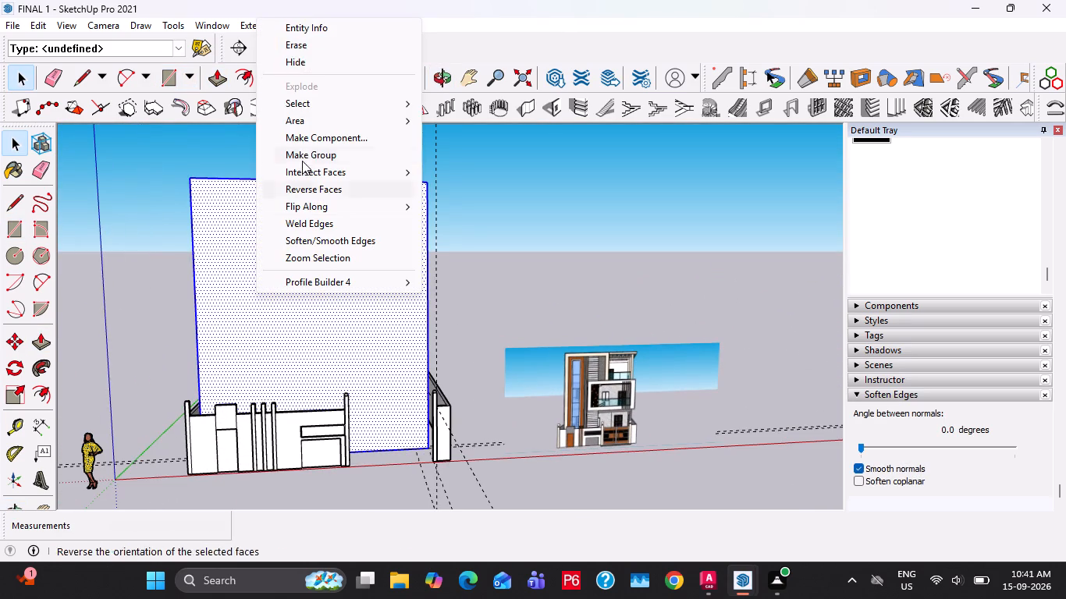
{"action": "left_click", "coordinate": [308, 151]}
Open the 30' wall group and place a guide 1'6" in from the front face's left vertical edge.
{"action": "double_click", "coordinate": [267, 302]}
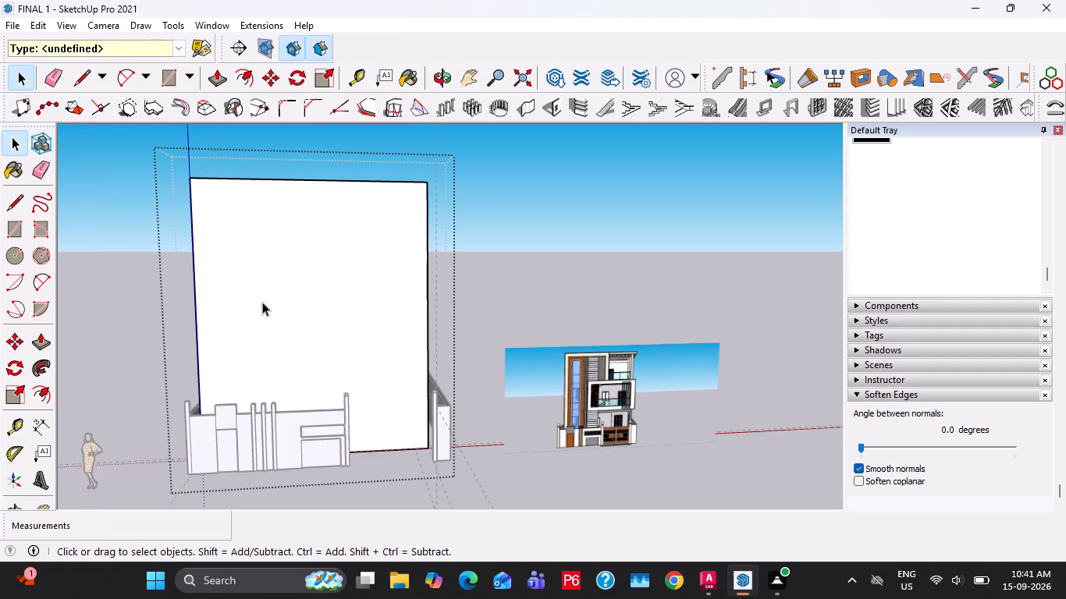
{"action": "left_click", "coordinate": [262, 302]}
{"action": "scroll", "coordinate": [210, 318], "scroll_direction": "up", "scroll_amount": 2}
{"action": "key", "text": "t"}
{"action": "left_click", "coordinate": [193, 324]}
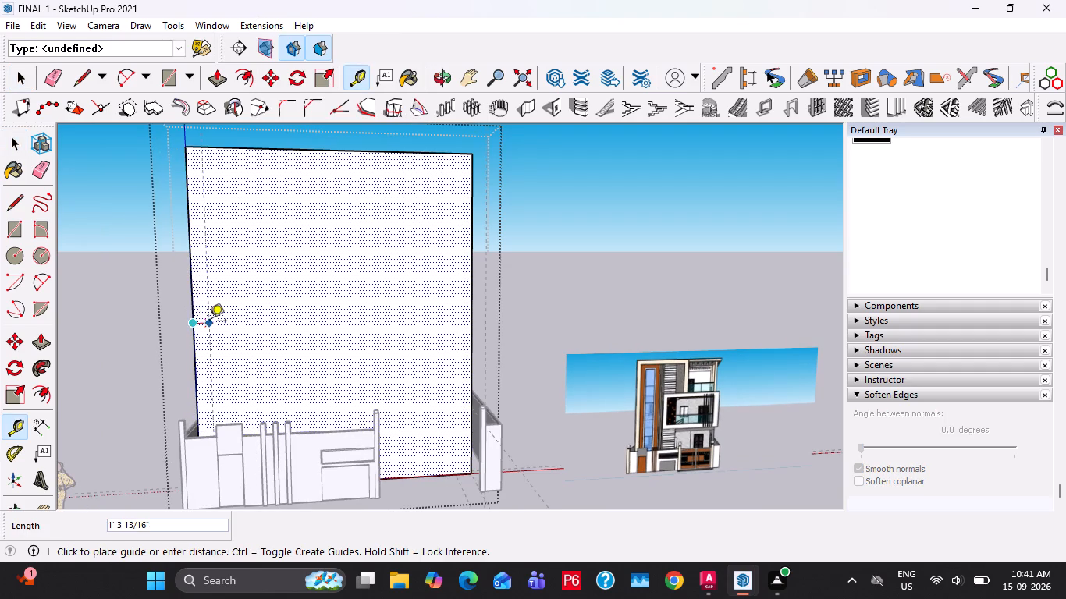
{"action": "type", "text": "1'6\""}
{"action": "key", "text": "Return"}
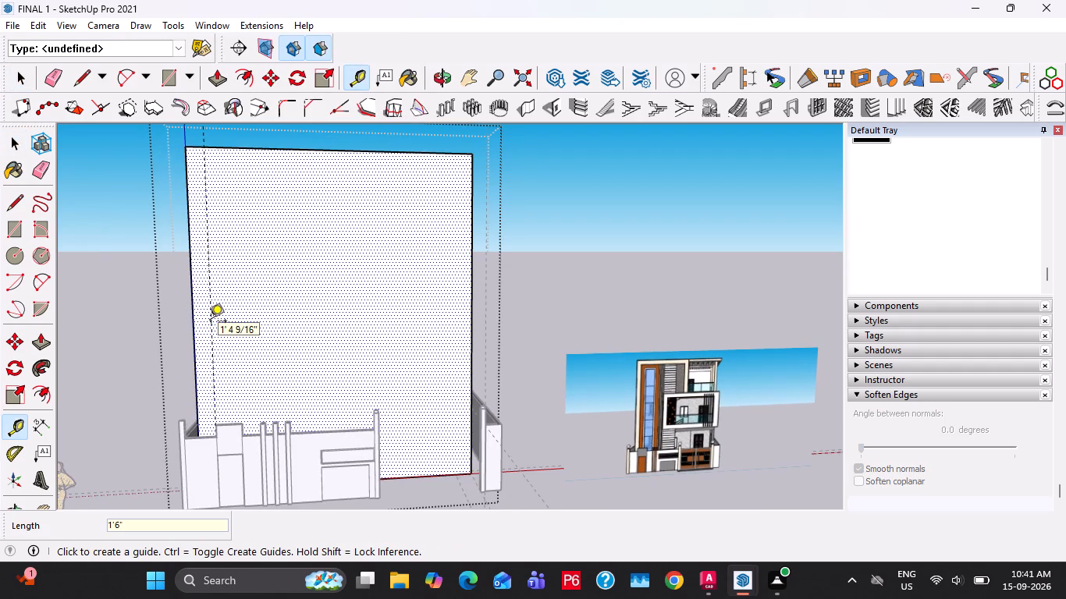
Place a guide 1'6" below the top edge of the 30' wall's front face.
{"action": "scroll", "coordinate": [210, 322], "scroll_direction": "up", "scroll_amount": 3}
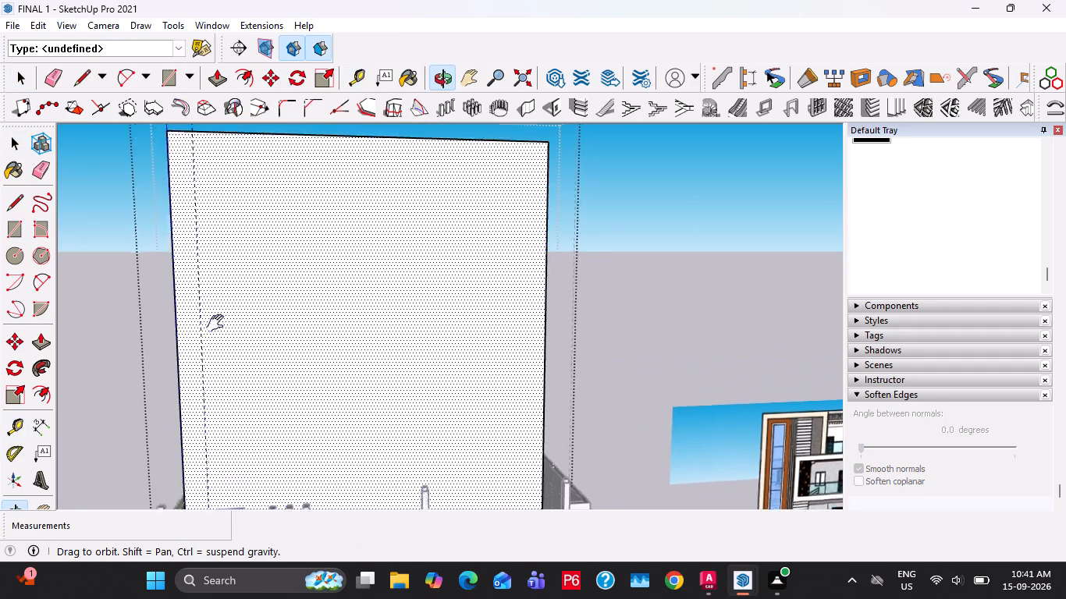
{"action": "scroll", "coordinate": [170, 185], "scroll_direction": "up", "scroll_amount": 2}
{"action": "left_click", "coordinate": [220, 180]}
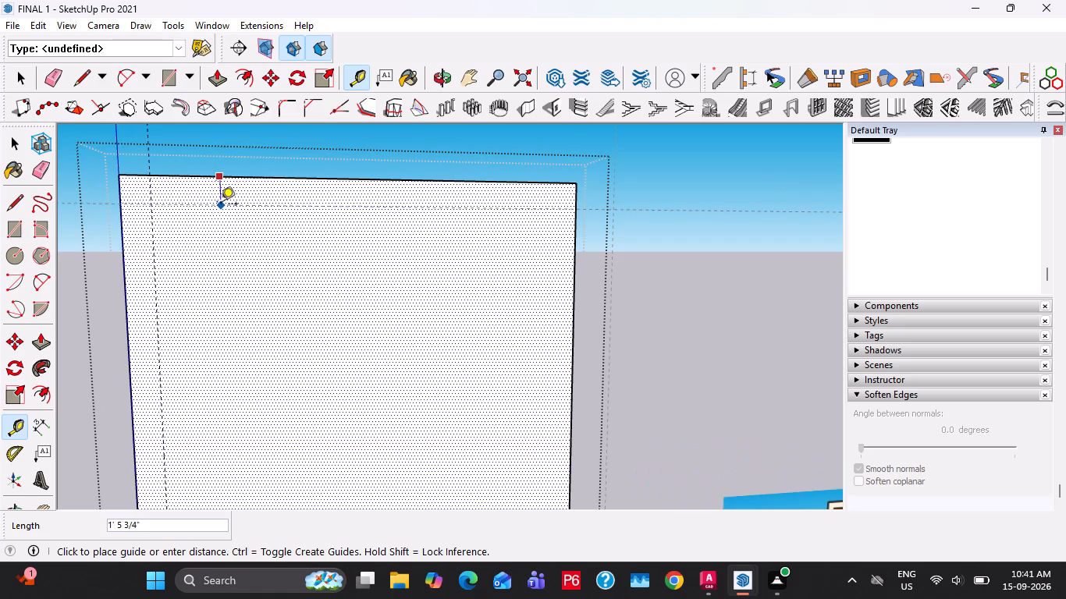
{"action": "type", "text": "1'6\""}
{"action": "key", "text": "Return"}
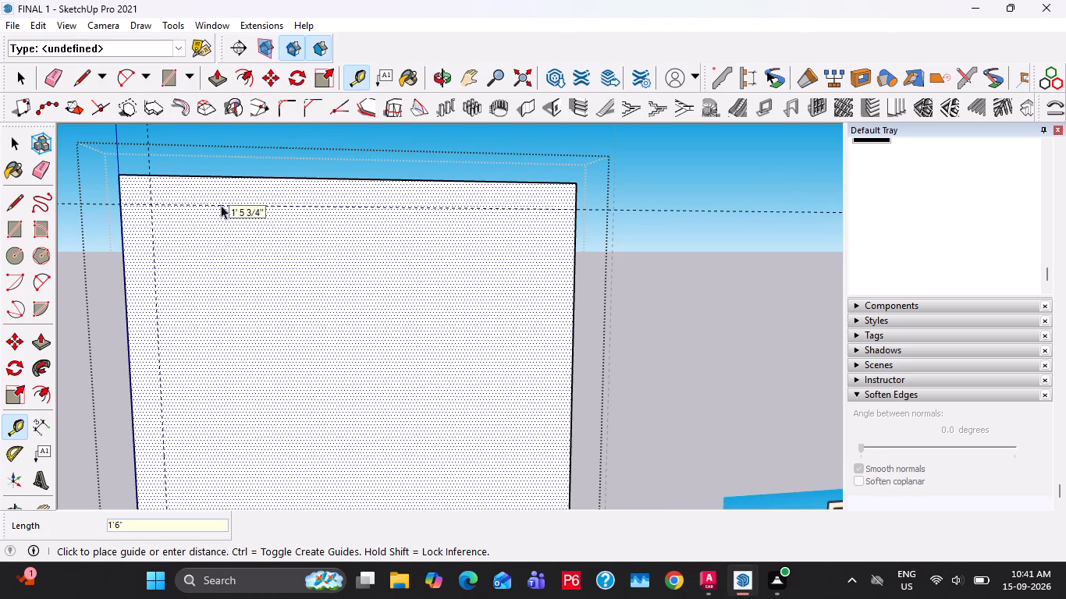
{"action": "key", "text": "space"}
{"action": "key", "text": "r"}
{"action": "key", "text": "space"}
Copy the front face's top edge down onto the 1'6" horizontal guide.
{"action": "double_click", "coordinate": [201, 173]}
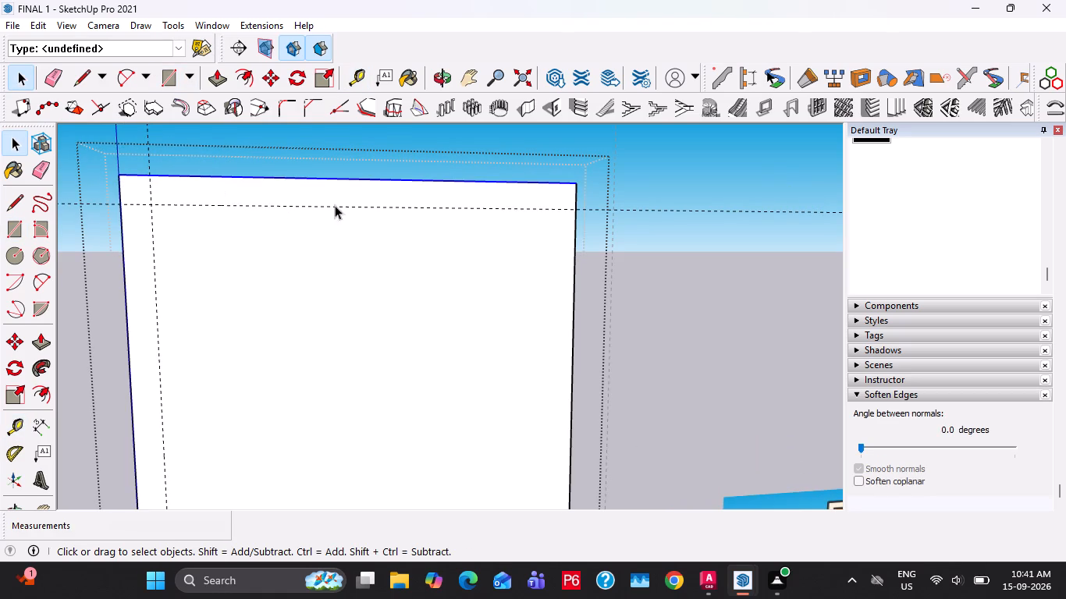
{"action": "key", "text": "m"}
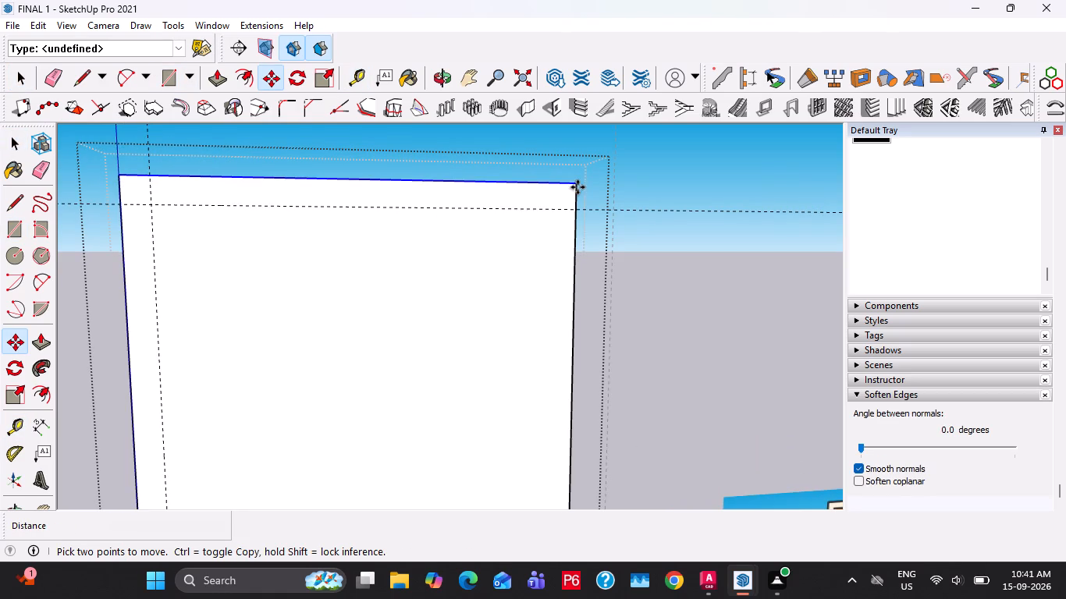
{"action": "left_click", "coordinate": [577, 187]}
{"action": "left_click", "coordinate": [577, 213]}
{"action": "key", "text": "space"}
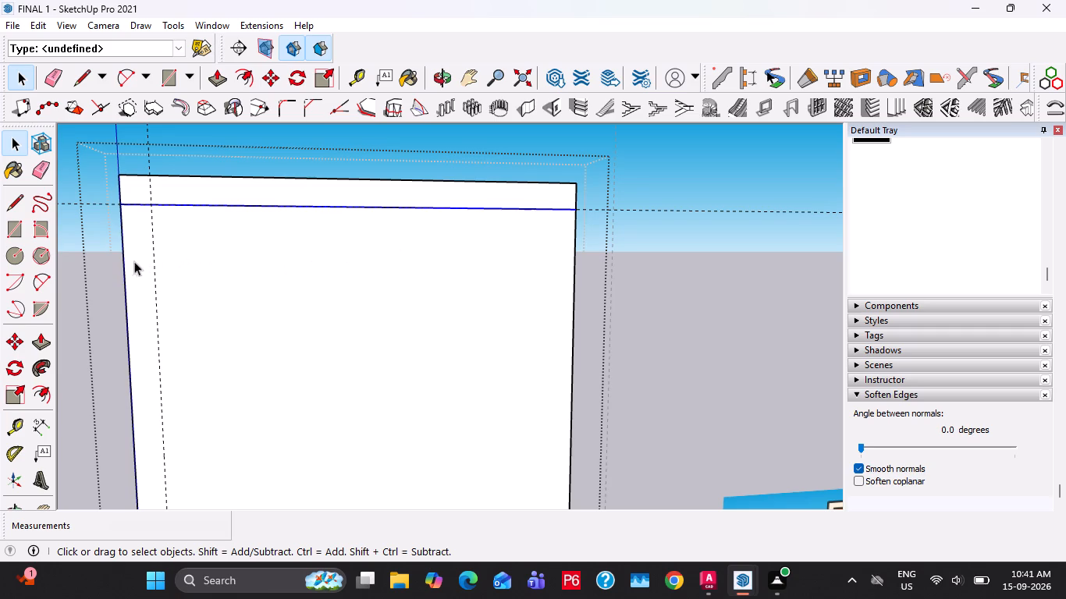
Copy the front face's left vertical edge inward to where the two 1'6" guides cross.
{"action": "left_click", "coordinate": [121, 253]}
{"action": "key", "text": "m"}
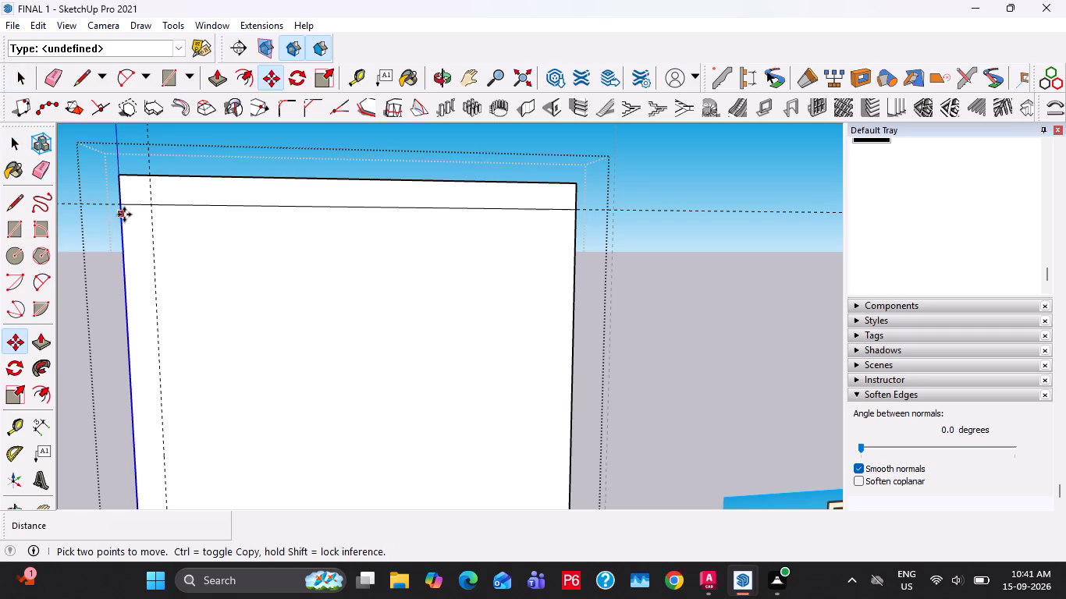
{"action": "left_click", "coordinate": [123, 210]}
{"action": "left_click", "coordinate": [151, 204]}
{"action": "key", "text": "space"}
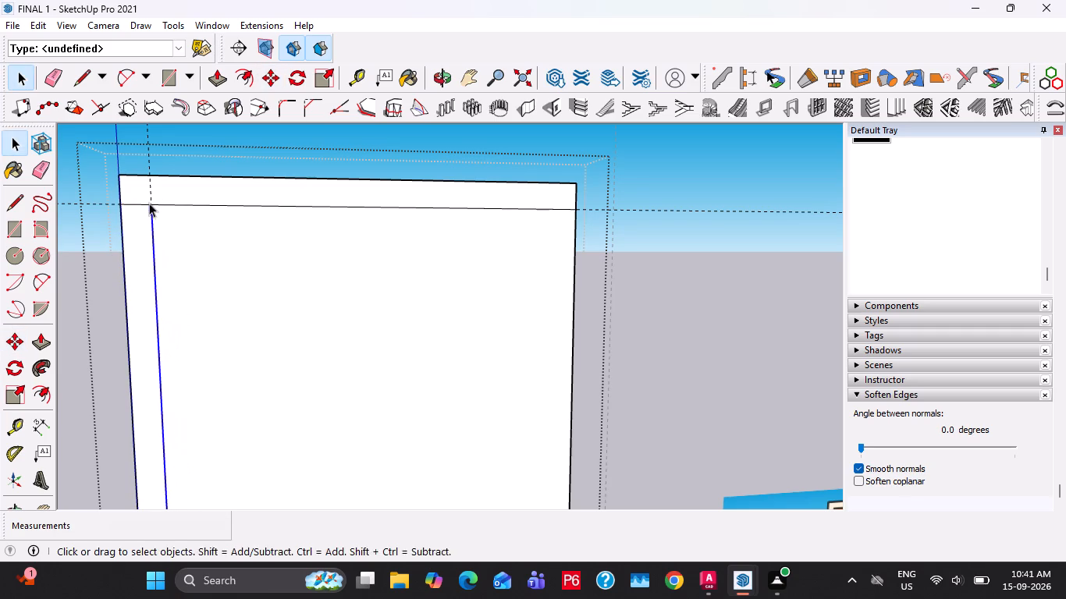
Erase the short horizontal line segment and guide beyond the inner corner, leaving one continuous L-shaped border on the face.
{"action": "key", "text": "e"}
{"action": "left_click_drag", "start_coordinate": [147, 201], "coordinate": [143, 213]}
{"action": "scroll", "coordinate": [179, 218], "scroll_direction": "down", "scroll_amount": 13}
{"action": "middle_click_drag", "start_coordinate": [240, 325], "coordinate": [236, 335]}
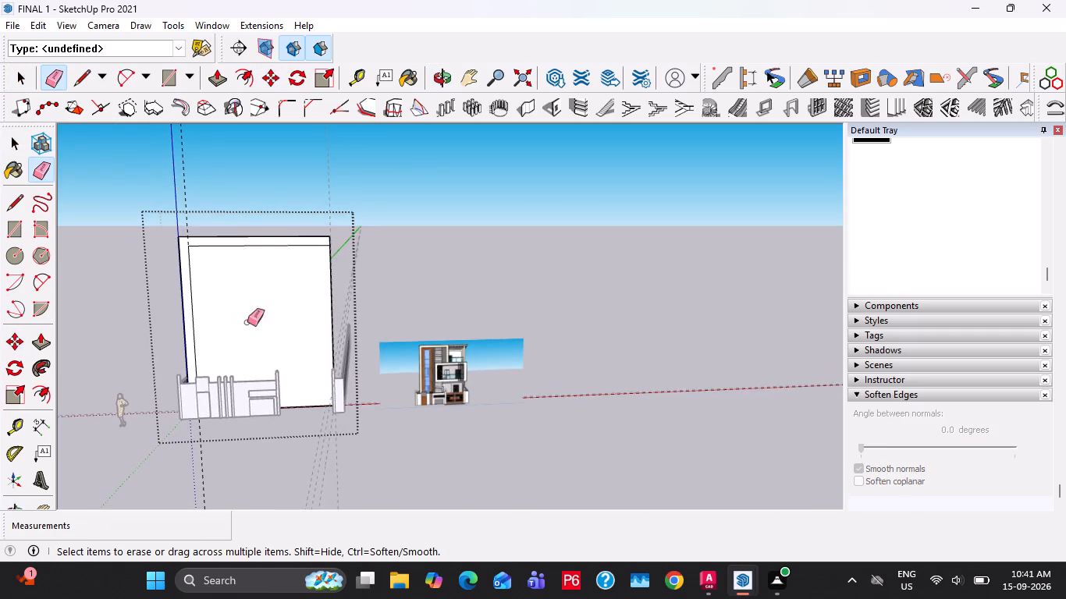
{"action": "scroll", "coordinate": [229, 229], "scroll_direction": "up", "scroll_amount": 3}
{"action": "scroll", "coordinate": [267, 285], "scroll_direction": "up", "scroll_amount": 5}
{"action": "key", "text": "space"}
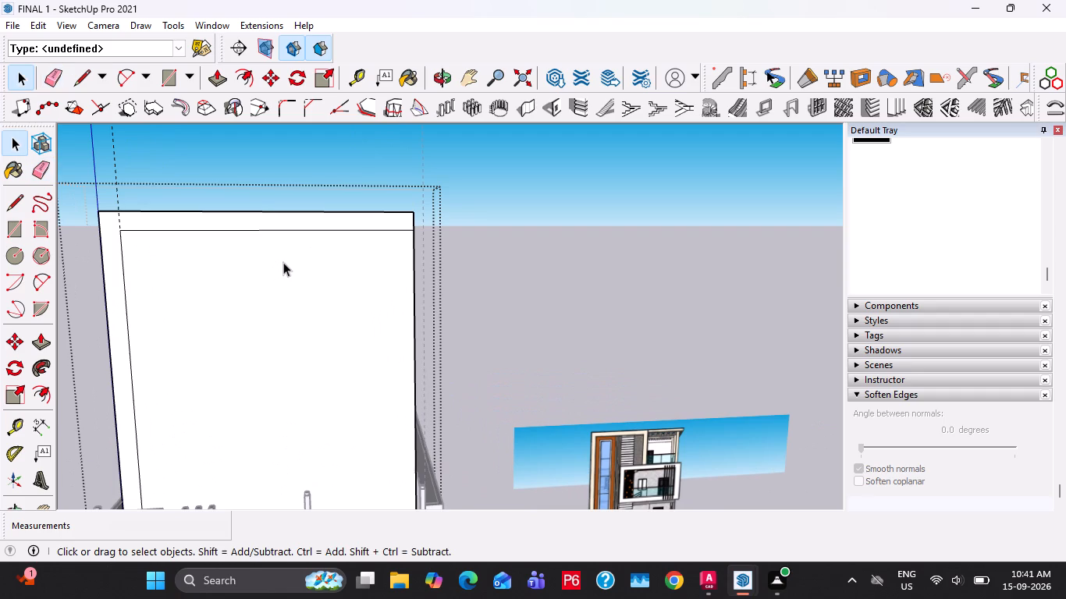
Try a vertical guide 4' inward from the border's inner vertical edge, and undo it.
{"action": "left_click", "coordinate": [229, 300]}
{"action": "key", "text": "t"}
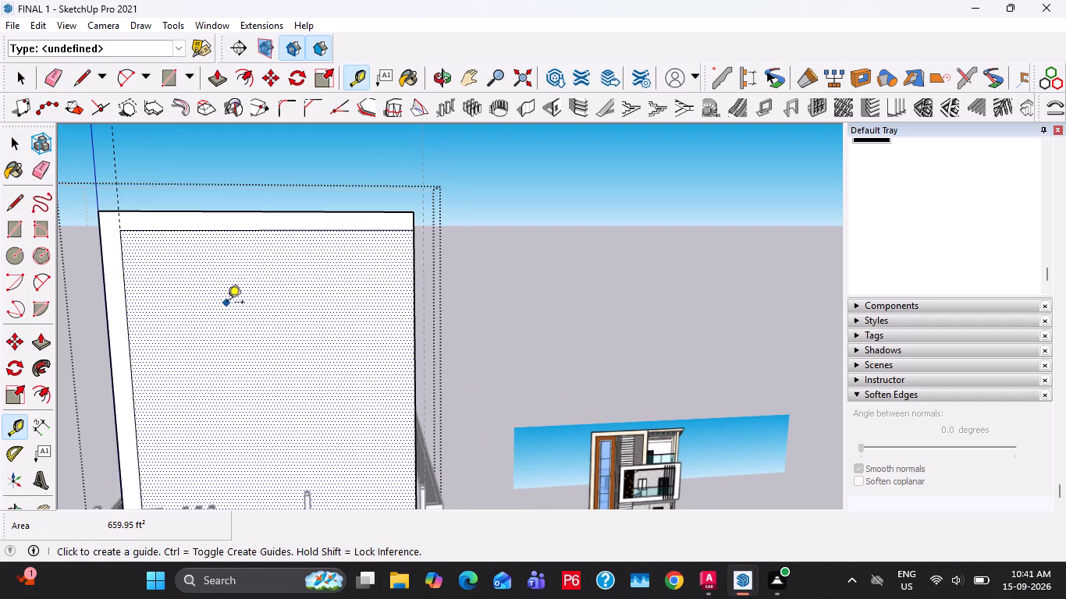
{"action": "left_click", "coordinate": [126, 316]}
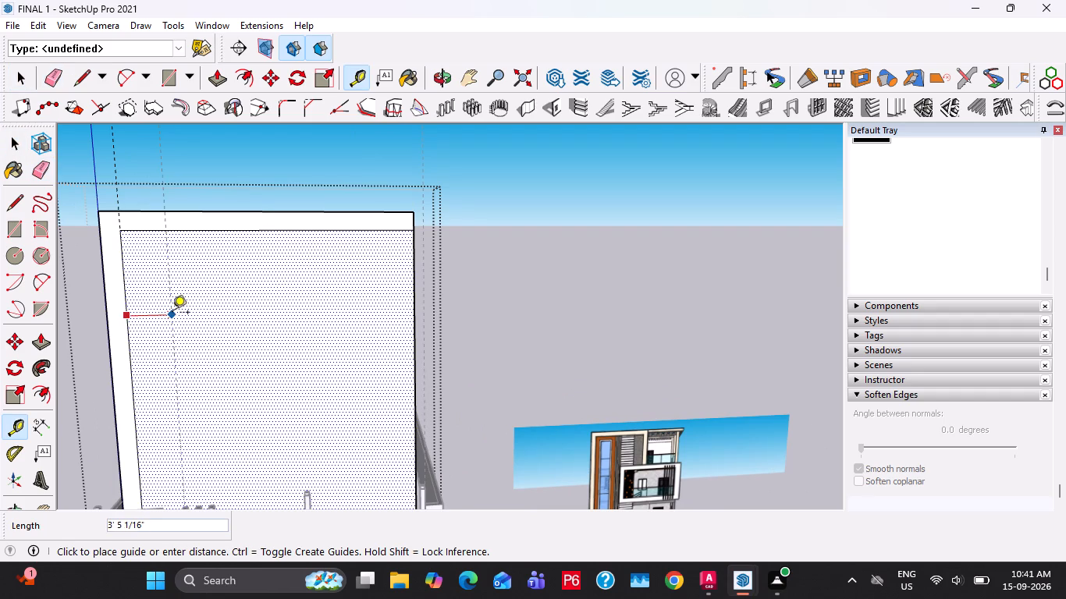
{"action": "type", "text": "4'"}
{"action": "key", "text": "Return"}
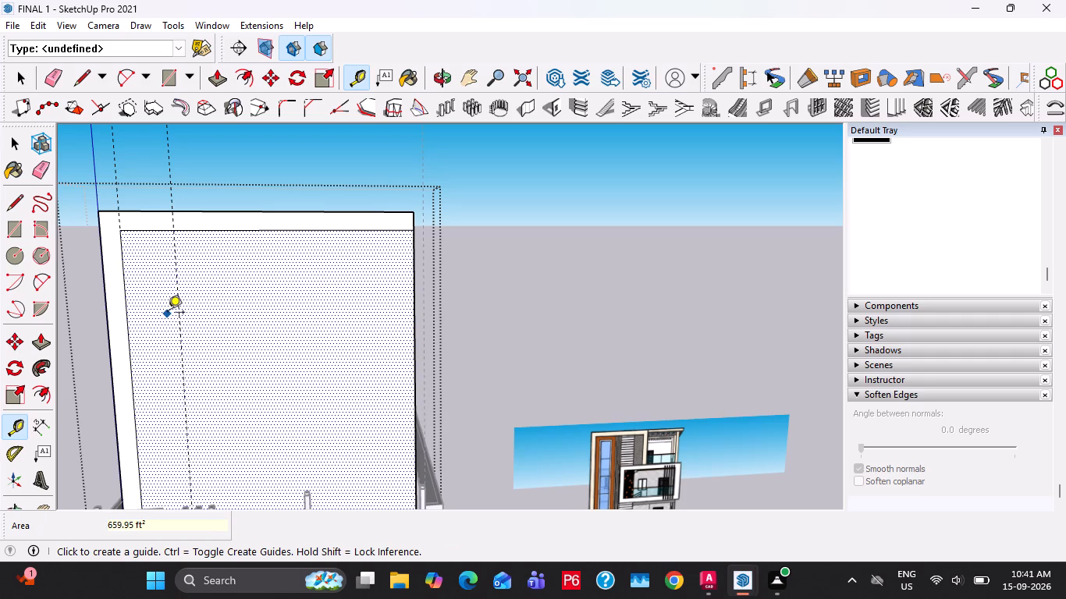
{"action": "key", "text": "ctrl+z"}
Place a vertical guide 5' inward from the border's inner vertical edge on the front face.
{"action": "left_click", "coordinate": [123, 297]}
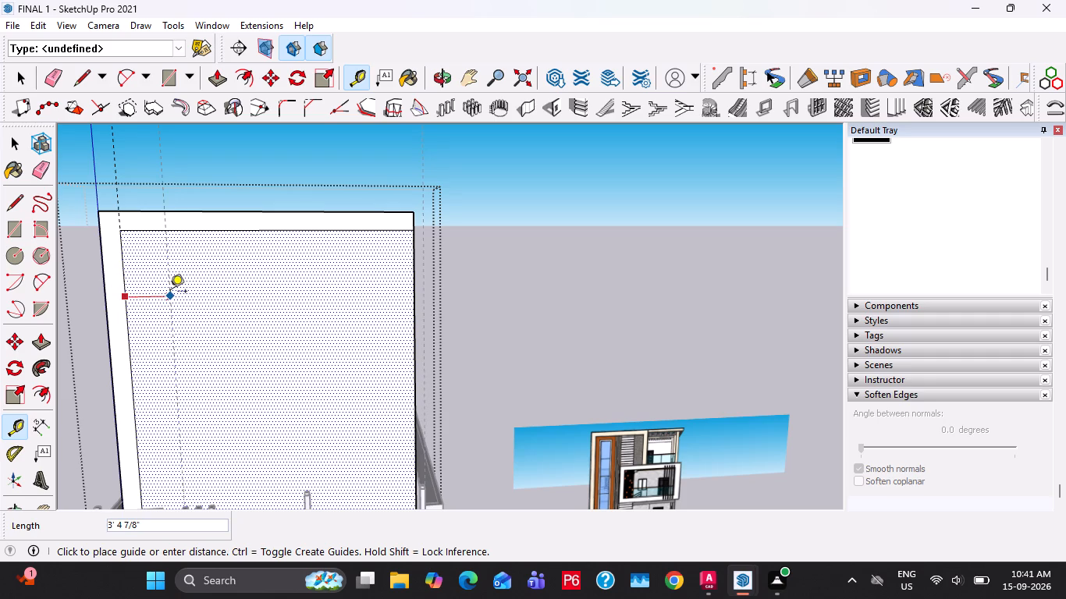
{"action": "type", "text": "5'"}
{"action": "key", "text": "Return"}
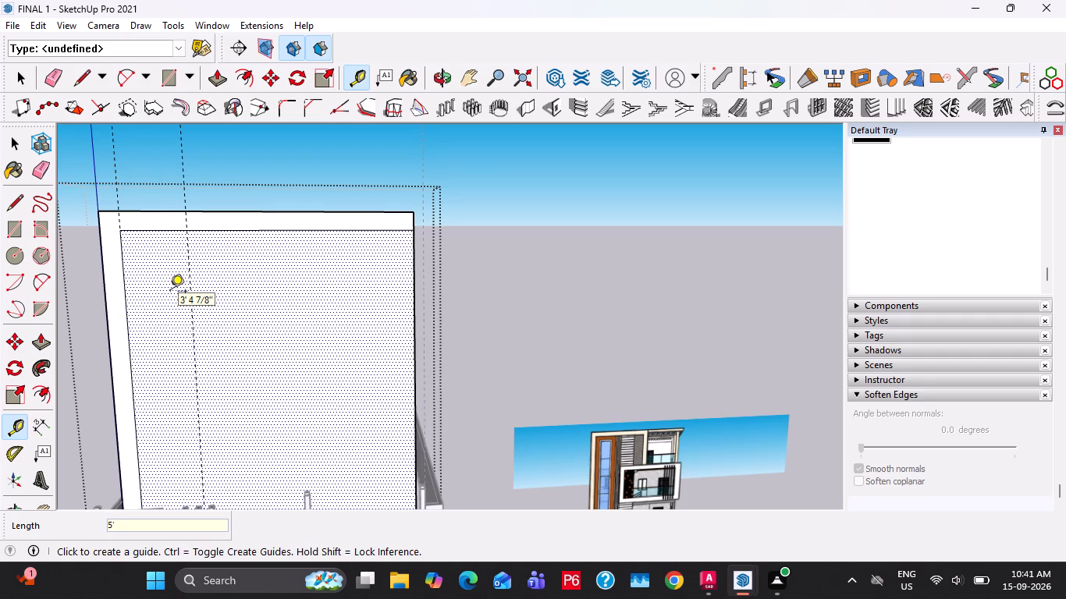
{"action": "key", "text": "space"}
Draw a 28'6" tall rectangle from the border's inner corner down to where the 5' guide meets the wall's bottom edge.
{"action": "key", "text": "r"}
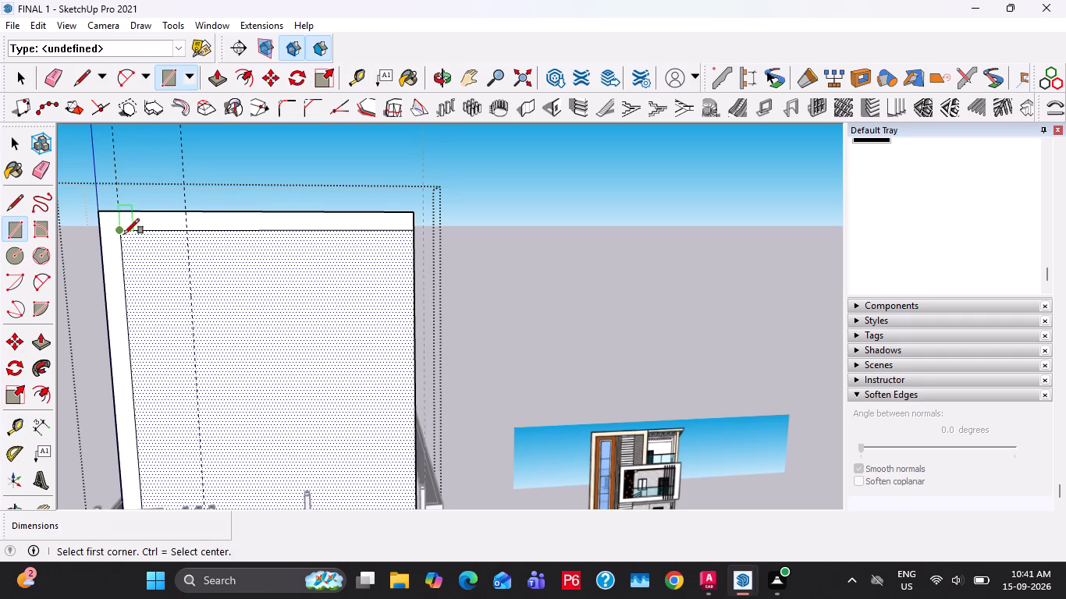
{"action": "left_click", "coordinate": [122, 234]}
{"action": "scroll", "coordinate": [205, 348], "scroll_direction": "down", "scroll_amount": 3}
{"action": "middle_click_drag", "start_coordinate": [211, 363], "coordinate": [275, 421], "text": "shift"}
{"action": "scroll", "coordinate": [259, 430], "scroll_direction": "up", "scroll_amount": 3}
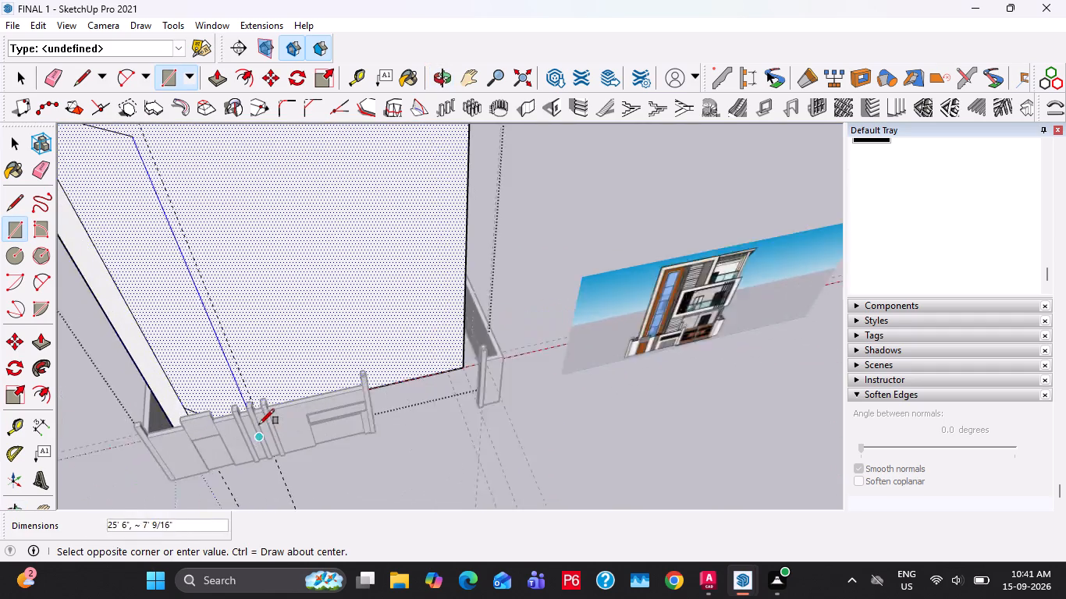
{"action": "scroll", "coordinate": [259, 424], "scroll_direction": "up", "scroll_amount": 6}
{"action": "middle_click_drag", "start_coordinate": [347, 339], "coordinate": [172, 394]}
{"action": "scroll", "coordinate": [314, 297], "scroll_direction": "up", "scroll_amount": 4}
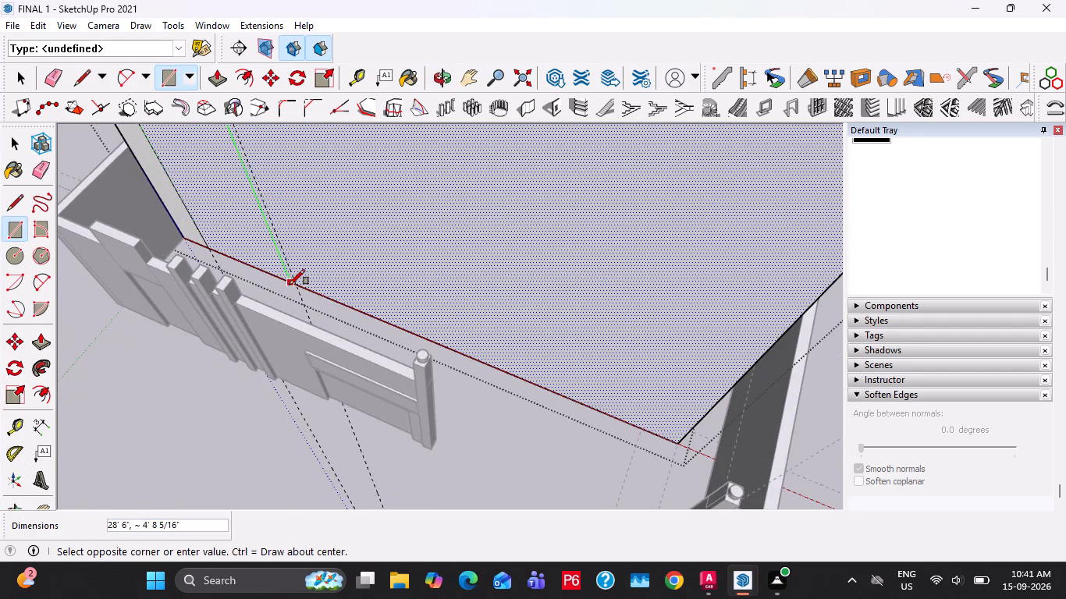
{"action": "left_click", "coordinate": [293, 282]}
{"action": "scroll", "coordinate": [293, 282], "scroll_direction": "down", "scroll_amount": 10}
{"action": "key", "text": "space"}
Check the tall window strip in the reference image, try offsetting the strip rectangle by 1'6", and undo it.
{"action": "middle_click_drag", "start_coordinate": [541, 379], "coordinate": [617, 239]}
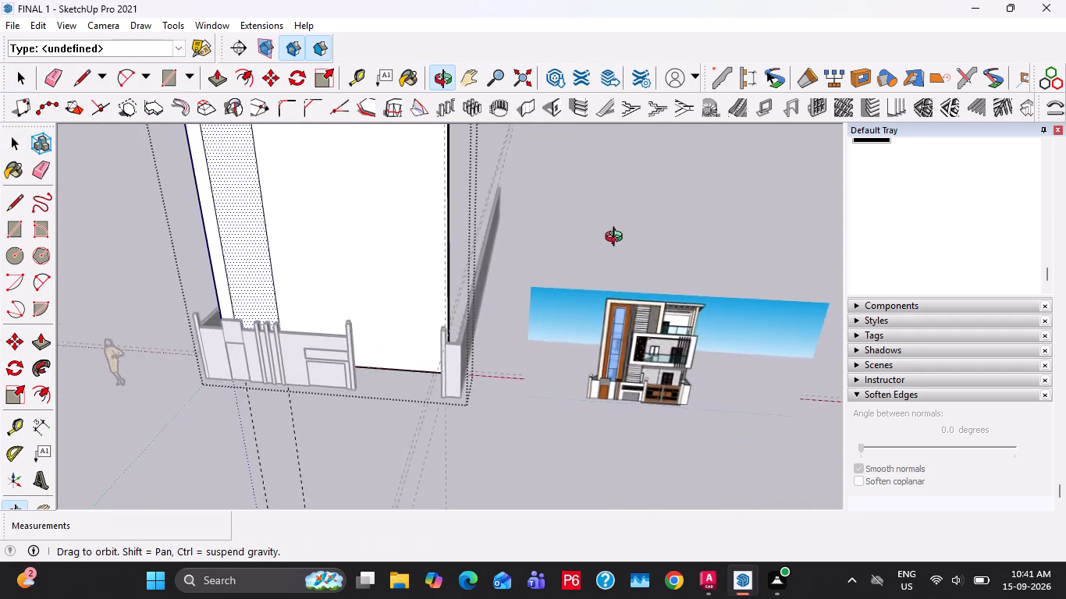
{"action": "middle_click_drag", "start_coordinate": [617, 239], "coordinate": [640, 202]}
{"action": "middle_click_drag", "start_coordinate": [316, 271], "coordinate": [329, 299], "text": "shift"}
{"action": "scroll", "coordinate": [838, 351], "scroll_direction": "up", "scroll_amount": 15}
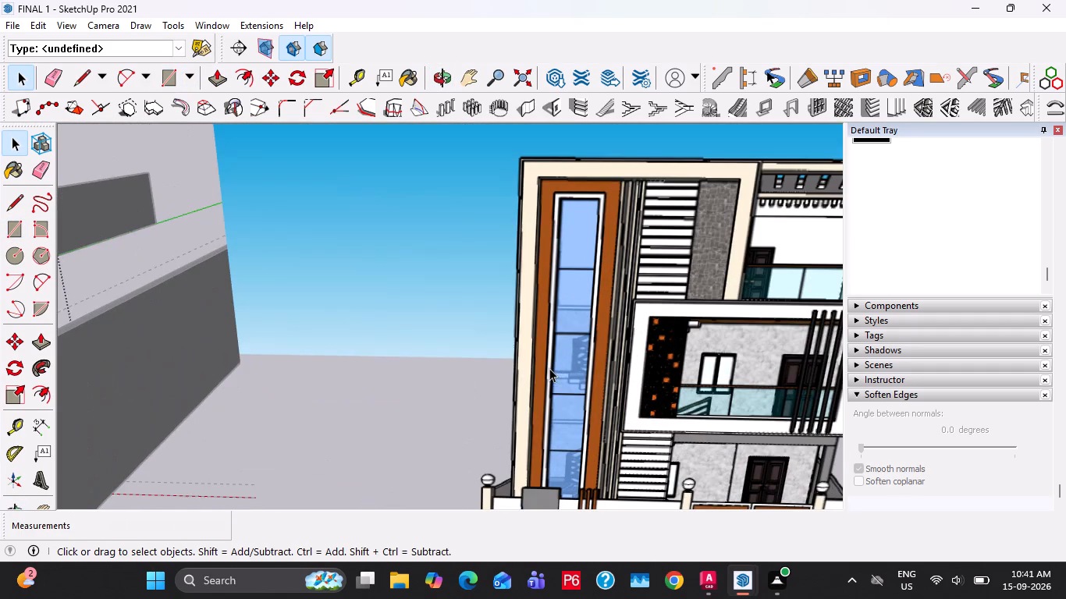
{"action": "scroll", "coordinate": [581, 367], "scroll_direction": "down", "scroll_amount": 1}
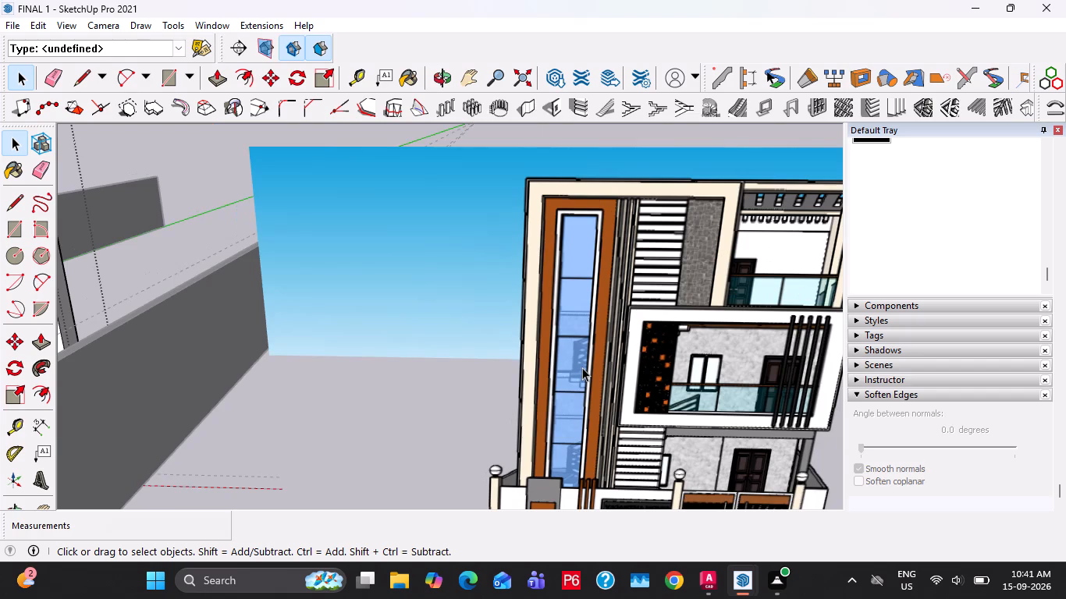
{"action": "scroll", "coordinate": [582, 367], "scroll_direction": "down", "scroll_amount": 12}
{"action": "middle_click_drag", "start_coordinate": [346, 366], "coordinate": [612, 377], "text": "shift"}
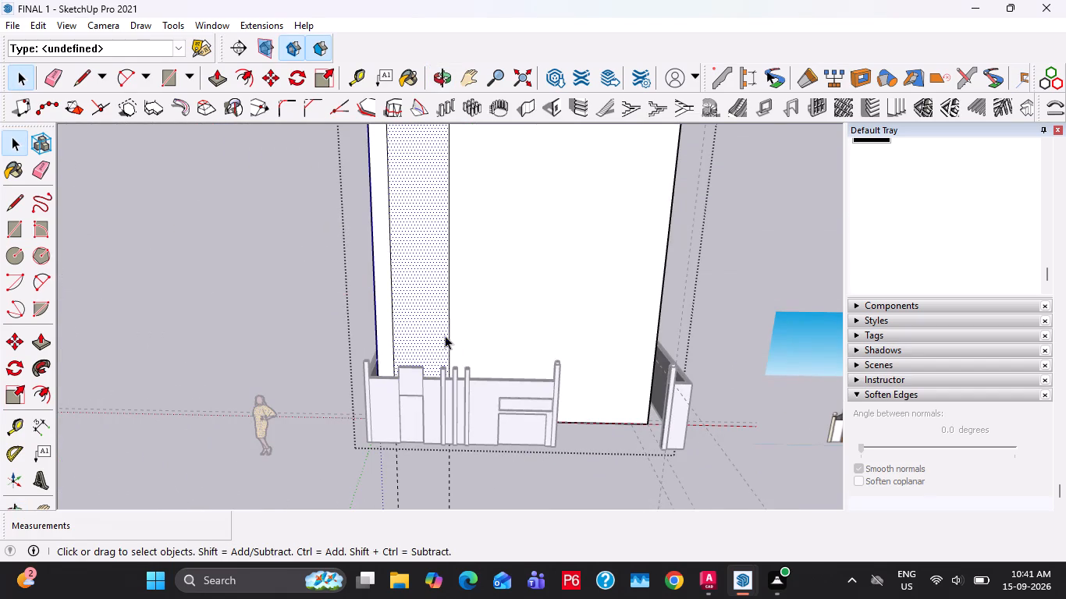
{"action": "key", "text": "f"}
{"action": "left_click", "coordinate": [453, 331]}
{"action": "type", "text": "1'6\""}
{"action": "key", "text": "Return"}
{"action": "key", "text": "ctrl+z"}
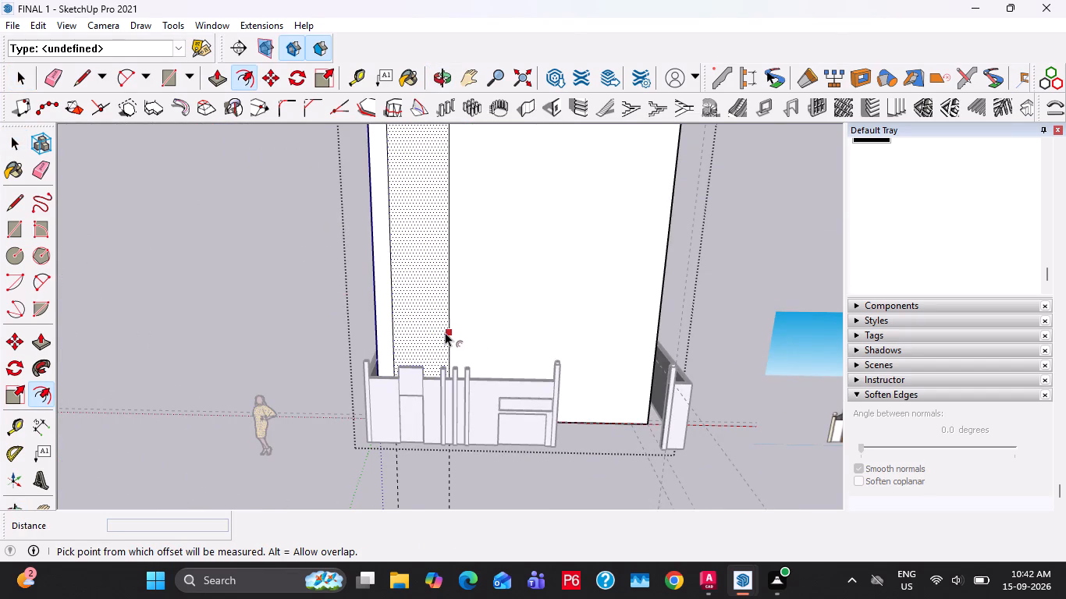
Offset the strip rectangle's outline 9" inward.
{"action": "left_click", "coordinate": [445, 332]}
{"action": "type", "text": "9\""}
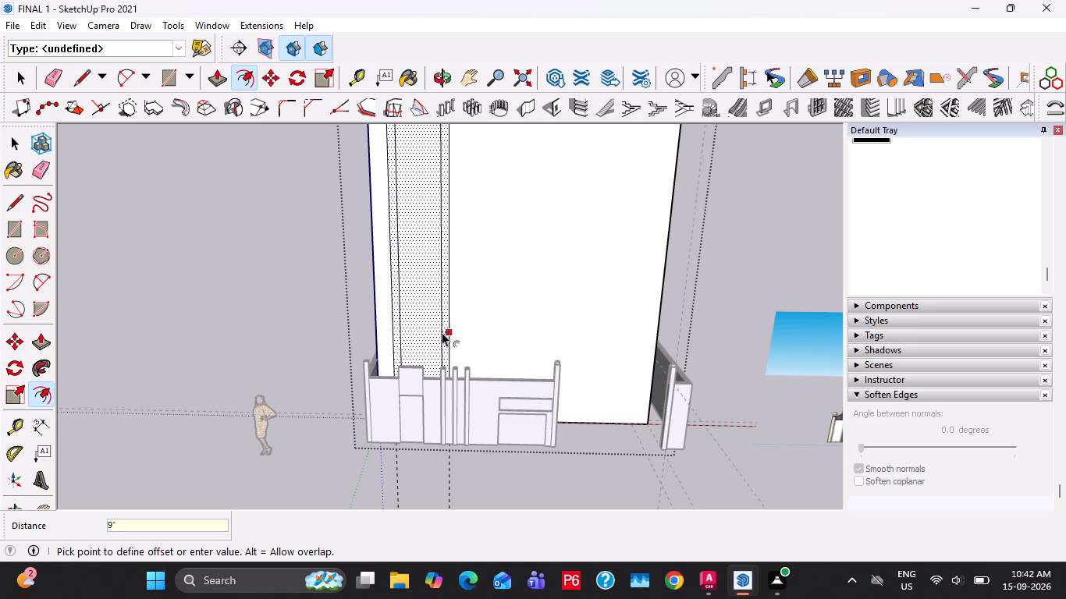
{"action": "key", "text": "Return"}
{"action": "scroll", "coordinate": [375, 331], "scroll_direction": "down", "scroll_amount": 6}
{"action": "key", "text": "space"}
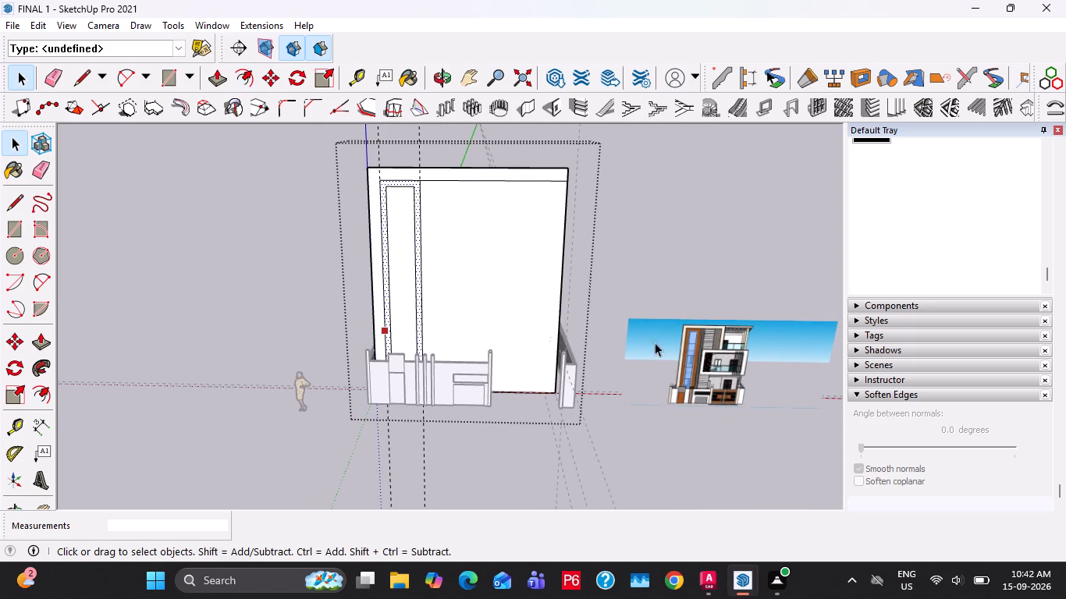
Offset the outline of the strip's inner panel 2" further inward.
{"action": "scroll", "coordinate": [723, 354], "scroll_direction": "up", "scroll_amount": 11}
{"action": "scroll", "coordinate": [684, 365], "scroll_direction": "down", "scroll_amount": 6}
{"action": "middle_click_drag", "start_coordinate": [297, 333], "coordinate": [397, 488], "text": "shift"}
{"action": "scroll", "coordinate": [277, 317], "scroll_direction": "up", "scroll_amount": 6}
{"action": "left_click", "coordinate": [275, 306]}
{"action": "key", "text": "f"}
{"action": "left_click", "coordinate": [266, 319]}
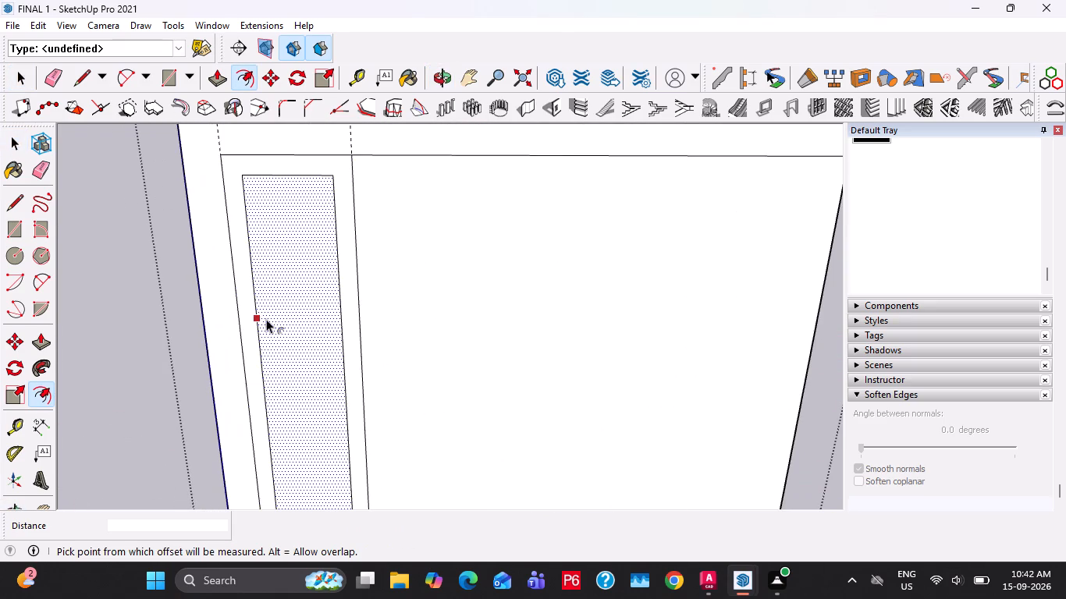
{"action": "key", "text": "2"}
{"action": "left_click", "coordinate": [274, 323]}
{"action": "key", "text": "shift+quotedbl"}
{"action": "key", "text": "Return"}
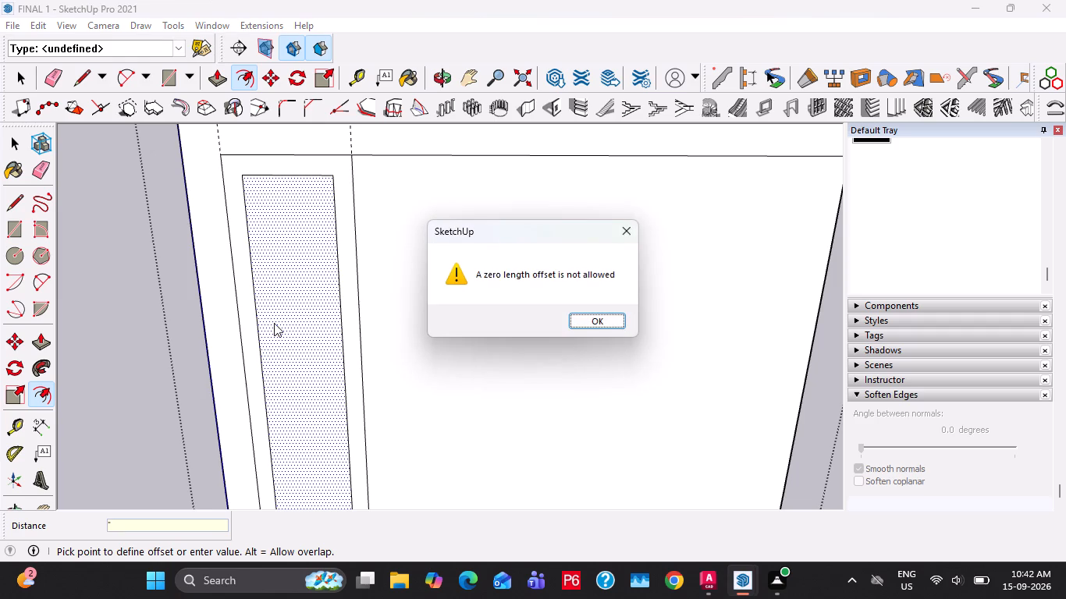
{"action": "left_click", "coordinate": [593, 325]}
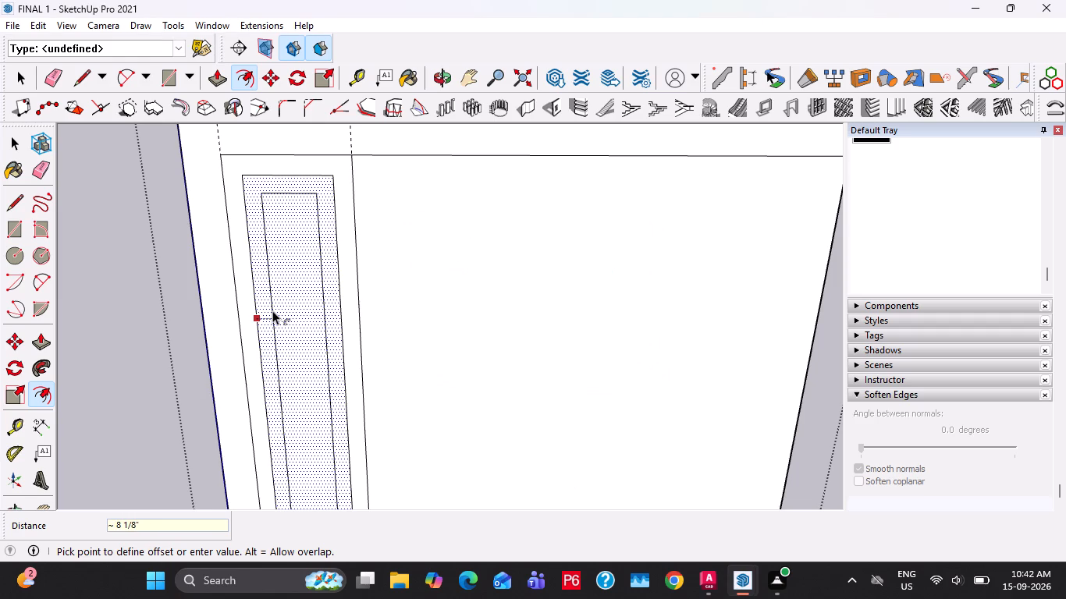
{"action": "type", "text": "2\""}
{"action": "key", "text": "Return"}
Push the innermost strip panel through the wall to cut the tall window opening.
{"action": "key", "text": "space"}
{"action": "left_click", "coordinate": [300, 266]}
{"action": "key", "text": "p"}
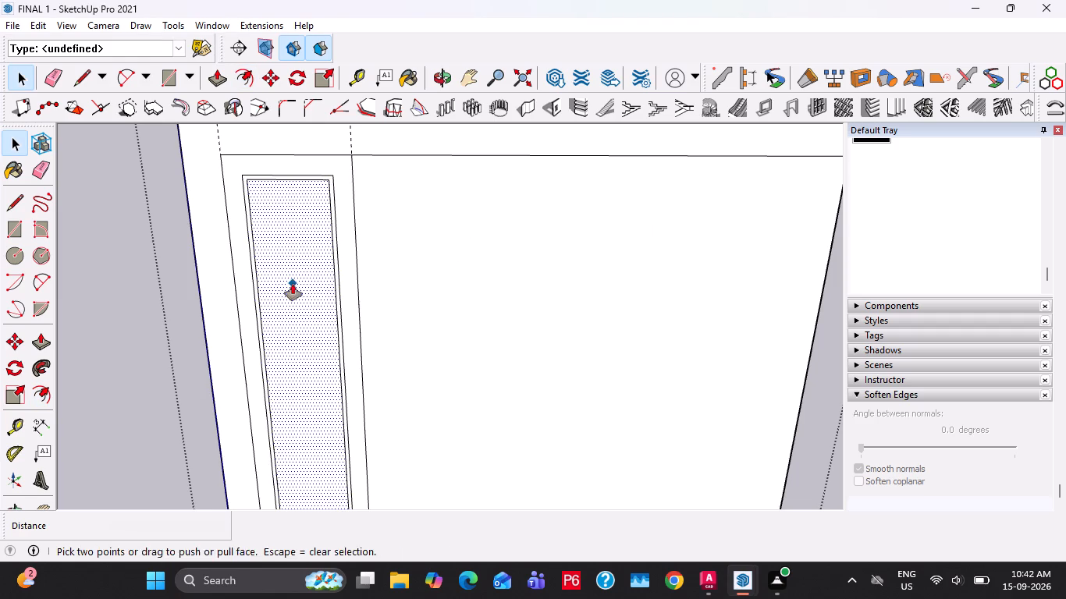
{"action": "left_click", "coordinate": [293, 284]}
{"action": "left_click", "coordinate": [299, 261]}
{"action": "key", "text": "space"}
Leave the wall group and draw a rectangle filling the tall window opening from its upper corner to the opposite lower corner.
{"action": "scroll", "coordinate": [260, 284], "scroll_direction": "down", "scroll_amount": 7}
{"action": "middle_click_drag", "start_coordinate": [492, 385], "coordinate": [332, 228], "text": "shift"}
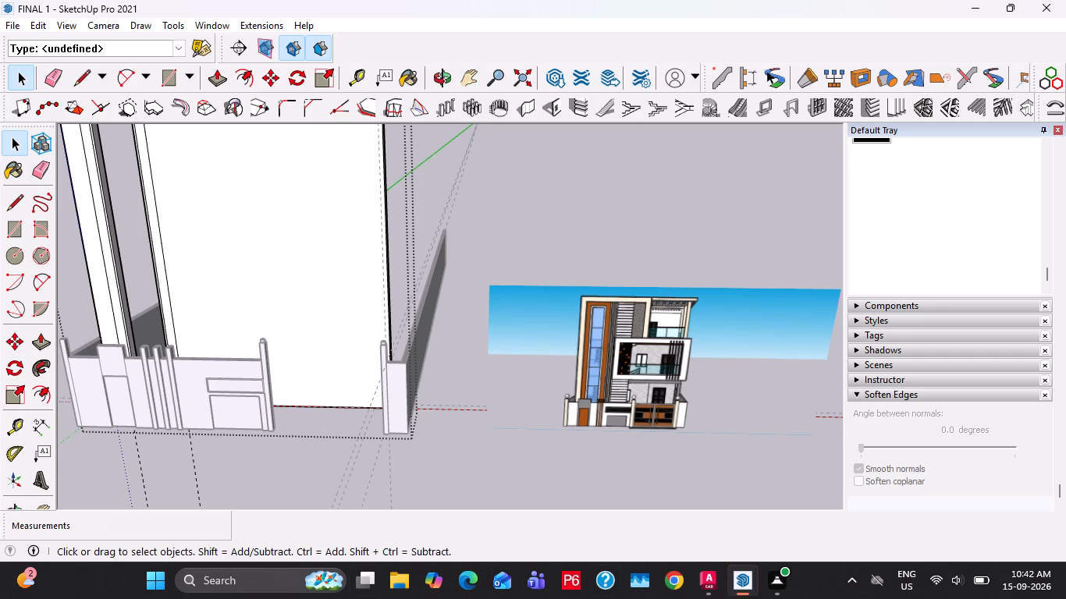
{"action": "scroll", "coordinate": [640, 406], "scroll_direction": "up", "scroll_amount": 4}
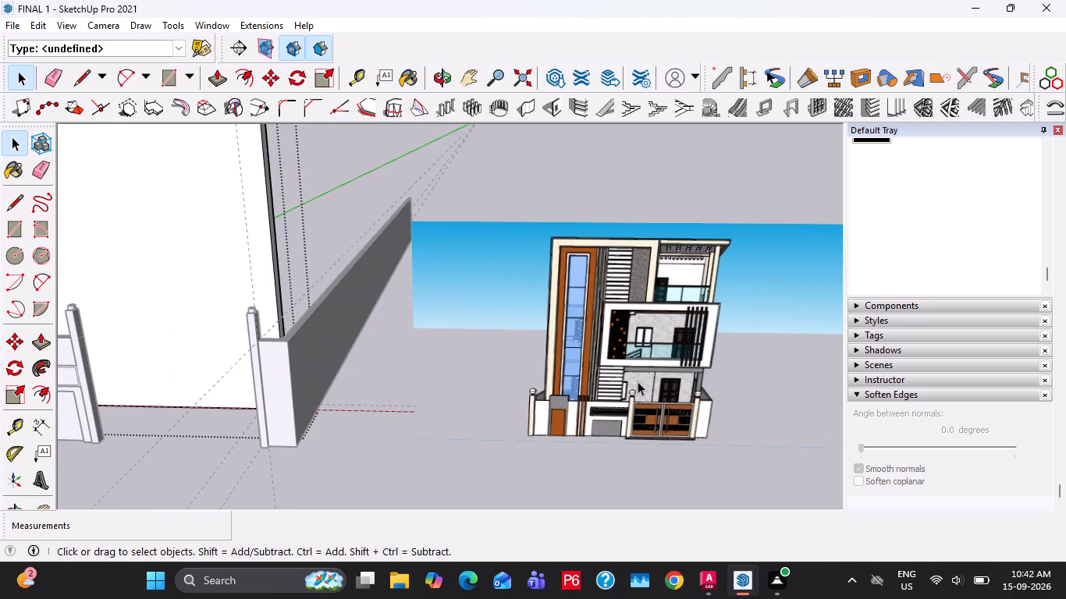
{"action": "scroll", "coordinate": [647, 367], "scroll_direction": "down", "scroll_amount": 4}
{"action": "middle_click_drag", "start_coordinate": [325, 319], "coordinate": [642, 425], "text": "shift"}
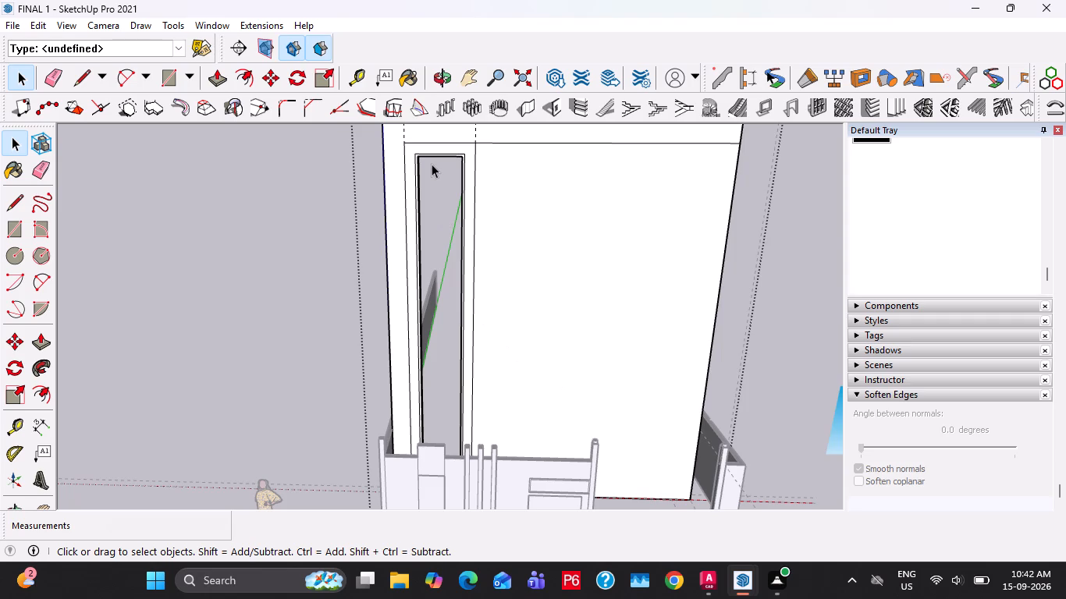
{"action": "key", "text": "r"}
{"action": "scroll", "coordinate": [426, 148], "scroll_direction": "up", "scroll_amount": 6}
{"action": "key", "text": "space"}
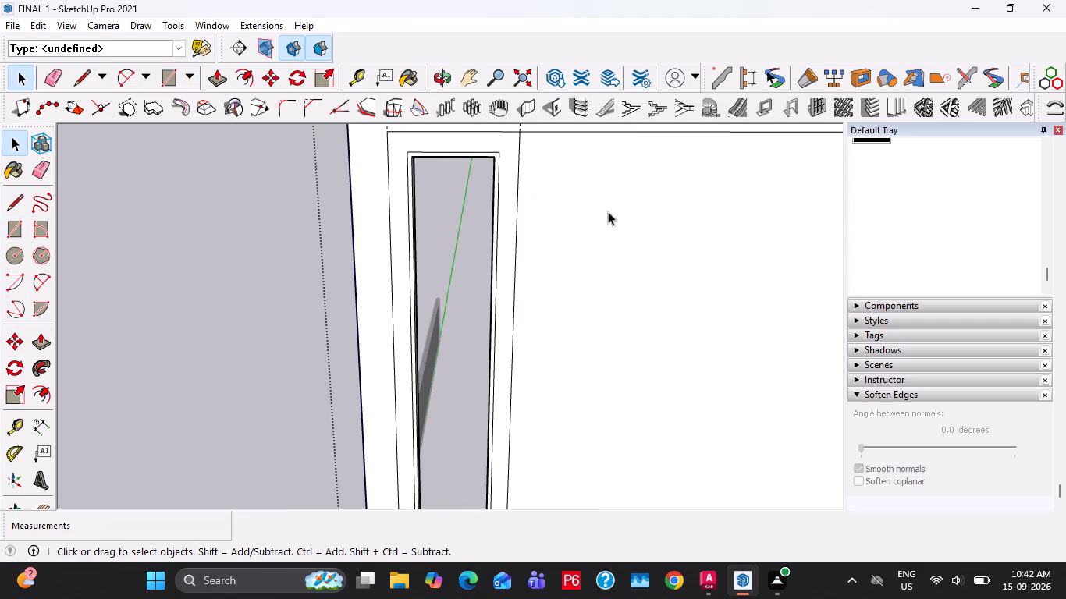
{"action": "key", "text": "Escape"}
{"action": "left_click", "coordinate": [595, 214]}
{"action": "key", "text": "Escape"}
{"action": "key", "text": "r"}
{"action": "scroll", "coordinate": [449, 165], "scroll_direction": "up", "scroll_amount": 7}
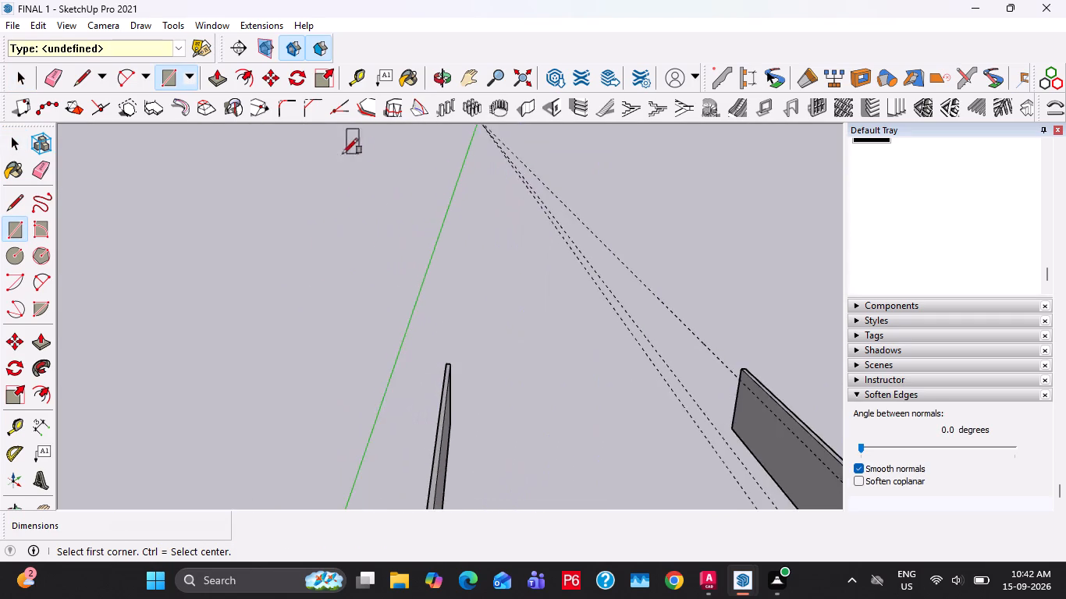
{"action": "scroll", "coordinate": [333, 158], "scroll_direction": "down", "scroll_amount": 4}
{"action": "left_click", "coordinate": [310, 158]}
{"action": "scroll", "coordinate": [495, 328], "scroll_direction": "down", "scroll_amount": 5}
{"action": "middle_click_drag", "start_coordinate": [515, 395], "coordinate": [459, 314], "text": "shift"}
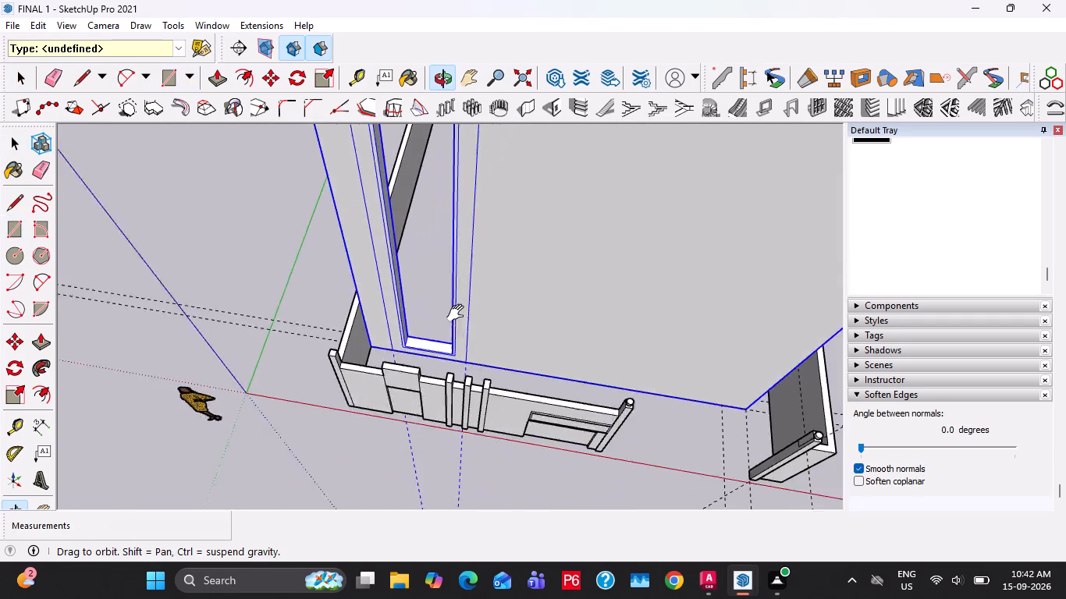
{"action": "middle_click_drag", "start_coordinate": [459, 314], "coordinate": [460, 292], "text": "shift"}
{"action": "scroll", "coordinate": [460, 292], "scroll_direction": "up", "scroll_amount": 9}
{"action": "left_click", "coordinate": [459, 332]}
{"action": "key", "text": "space"}
Make a group of the new window rectangle's face and edges.
{"action": "double_click", "coordinate": [397, 306]}
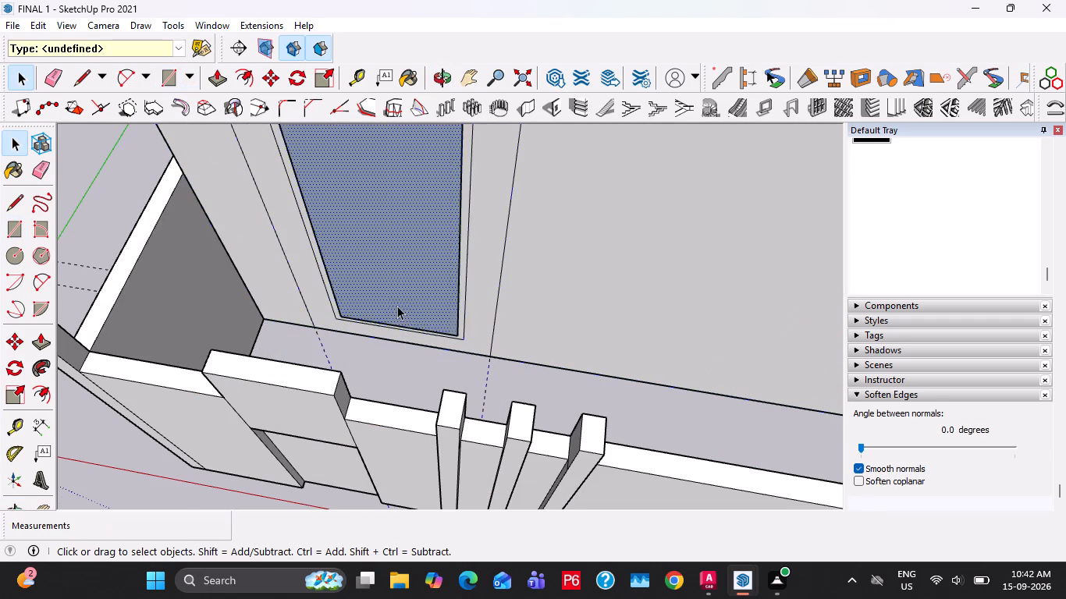
{"action": "right_click", "coordinate": [398, 305]}
{"action": "left_click", "coordinate": [457, 189]}
{"action": "scroll", "coordinate": [403, 289], "scroll_direction": "up", "scroll_amount": 3}
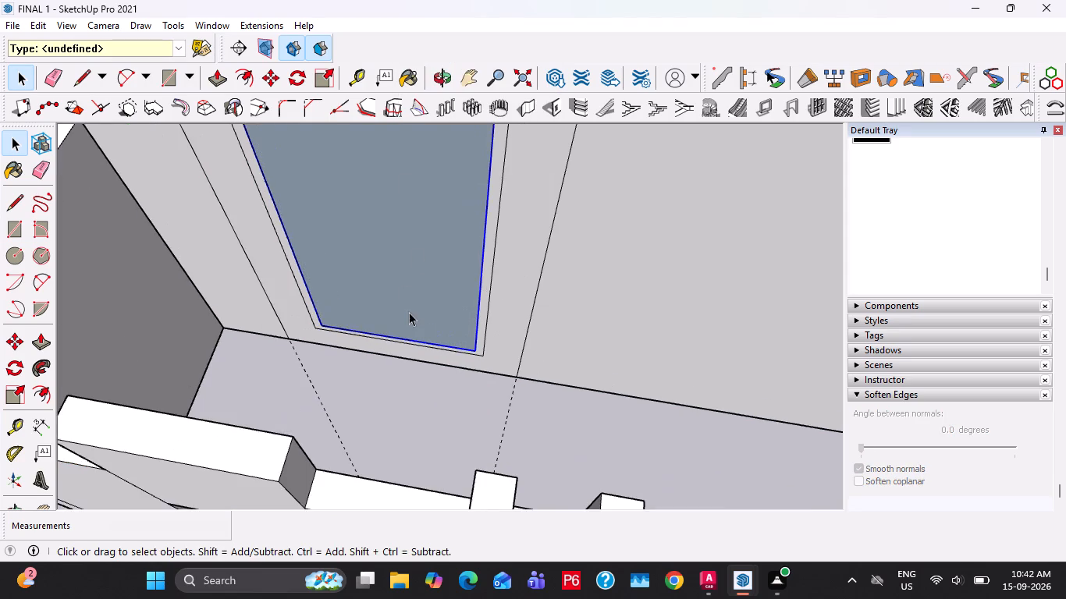
Open the window panel group, extrude its face 0.1", and leave the group.
{"action": "middle_click_drag", "start_coordinate": [409, 312], "coordinate": [458, 299]}
{"action": "double_click", "coordinate": [444, 289]}
{"action": "left_click", "coordinate": [459, 343]}
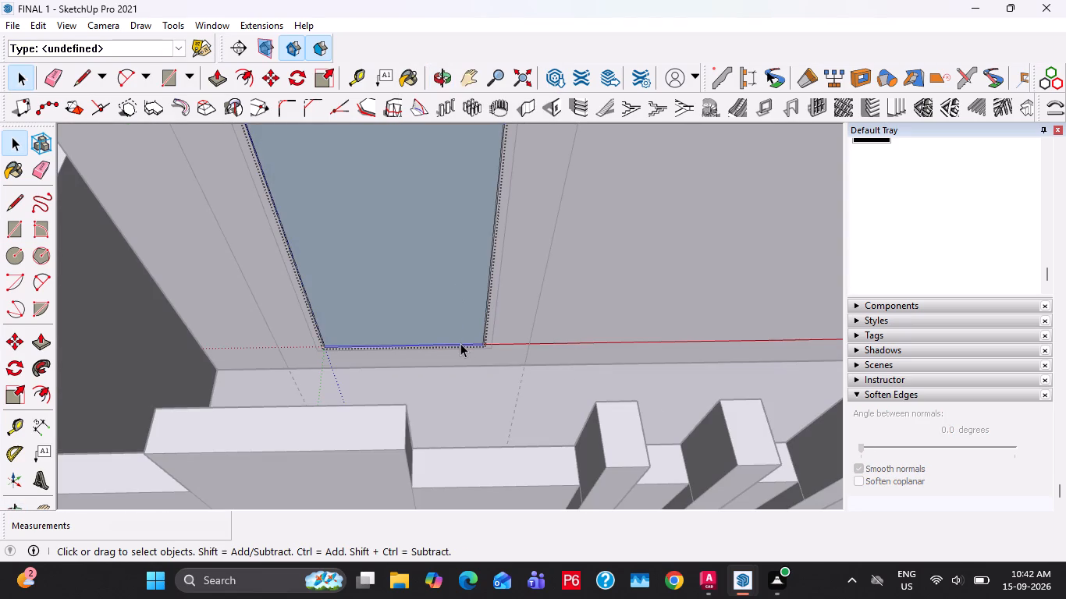
{"action": "key", "text": "p"}
{"action": "key", "text": "space"}
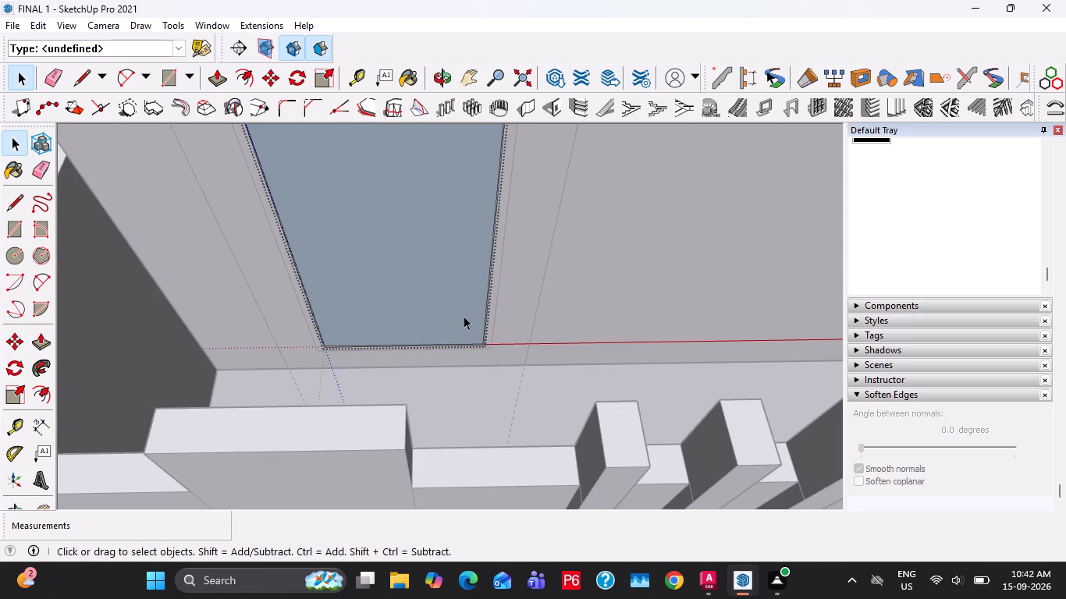
{"action": "double_click", "coordinate": [464, 316]}
{"action": "left_click", "coordinate": [458, 300]}
{"action": "key", "text": "p"}
{"action": "left_click", "coordinate": [449, 316]}
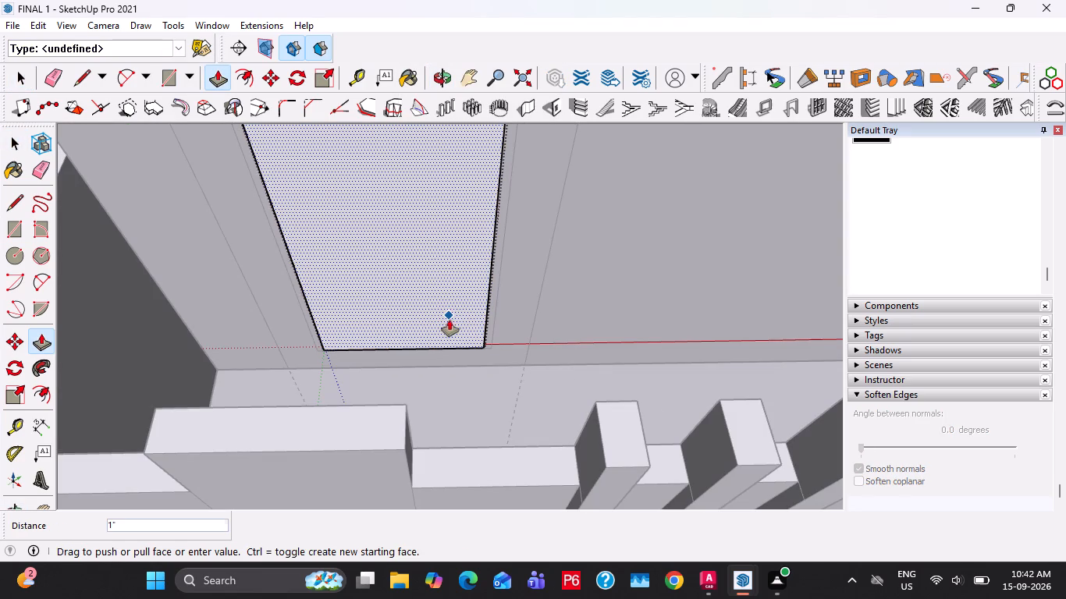
{"action": "type", "text": "0.1\""}
{"action": "key", "text": "Return"}
{"action": "key", "text": "space"}
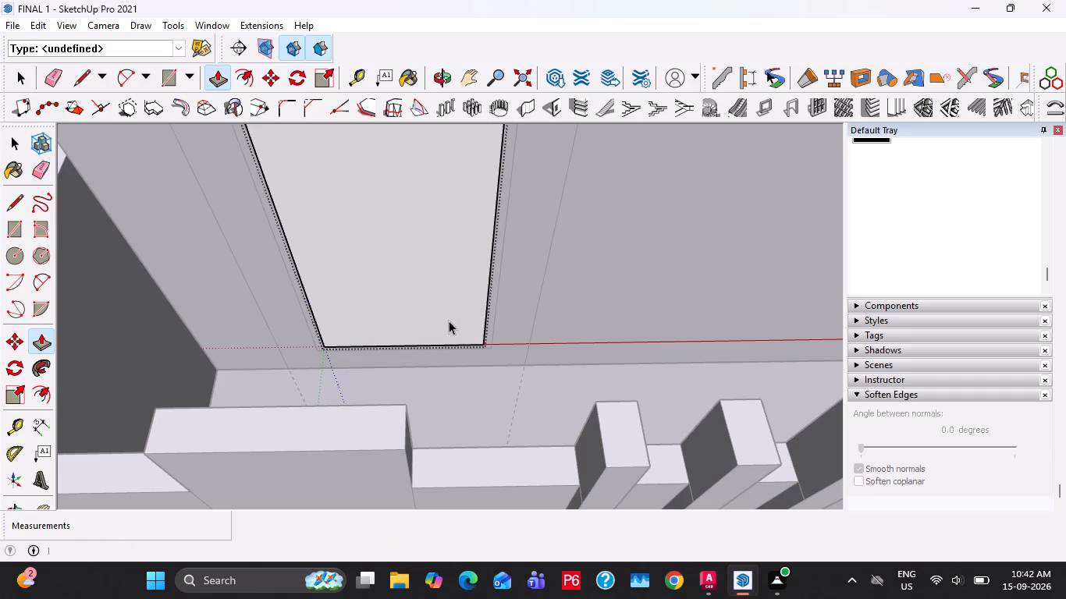
{"action": "key", "text": "Escape"}
{"action": "double_click", "coordinate": [439, 314]}
{"action": "key", "text": "Escape"}
Move the window panel group by its lower right corner back into the depth of the opening.
{"action": "left_click", "coordinate": [439, 314]}
{"action": "scroll", "coordinate": [457, 327], "scroll_direction": "up", "scroll_amount": 6}
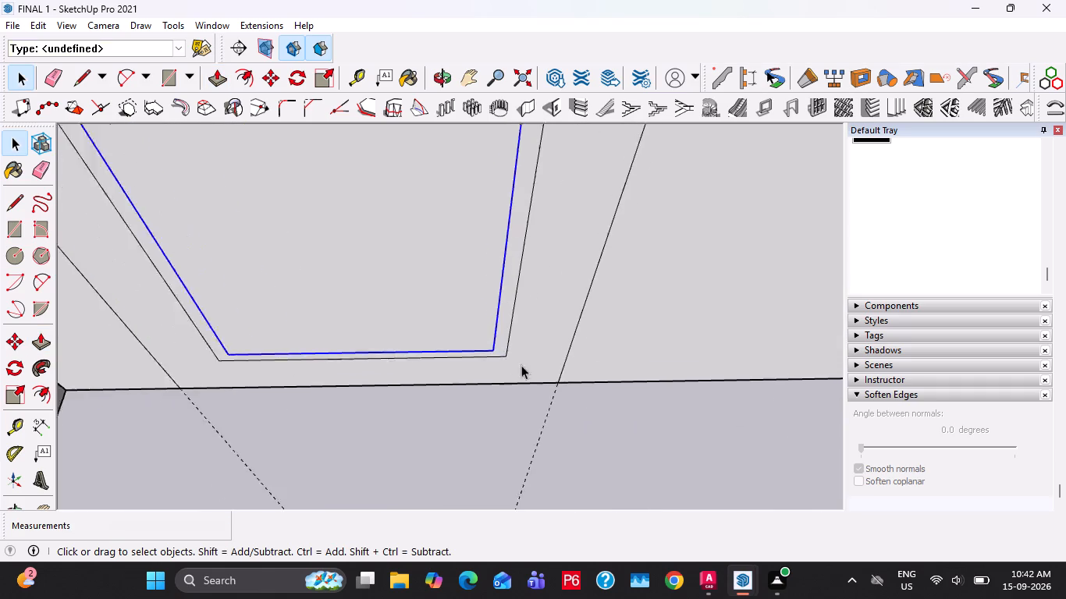
{"action": "scroll", "coordinate": [521, 365], "scroll_direction": "up", "scroll_amount": 1}
{"action": "middle_click_drag", "start_coordinate": [586, 372], "coordinate": [485, 364]}
{"action": "key", "text": "m"}
{"action": "left_click", "coordinate": [482, 358]}
{"action": "middle_click_drag", "start_coordinate": [469, 348], "coordinate": [648, 376]}
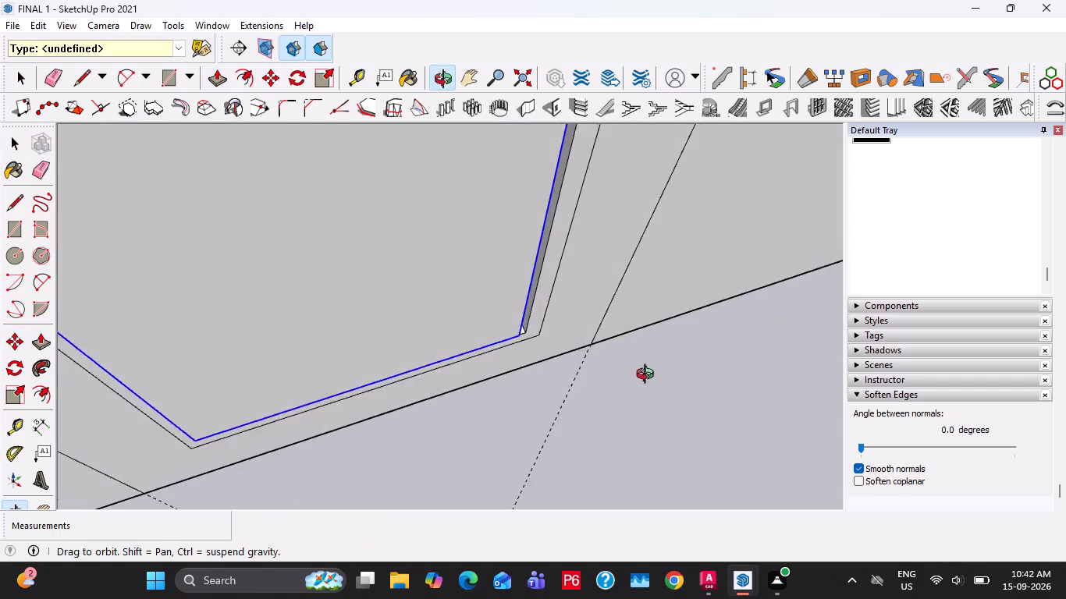
{"action": "middle_click_drag", "start_coordinate": [648, 376], "coordinate": [649, 363]}
{"action": "scroll", "coordinate": [513, 292], "scroll_direction": "up", "scroll_amount": 4}
{"action": "left_click", "coordinate": [506, 300]}
{"action": "key", "text": "space"}
Open the window panel group and create a guide along the panel's bottom edge.
{"action": "scroll", "coordinate": [505, 346], "scroll_direction": "down", "scroll_amount": 10}
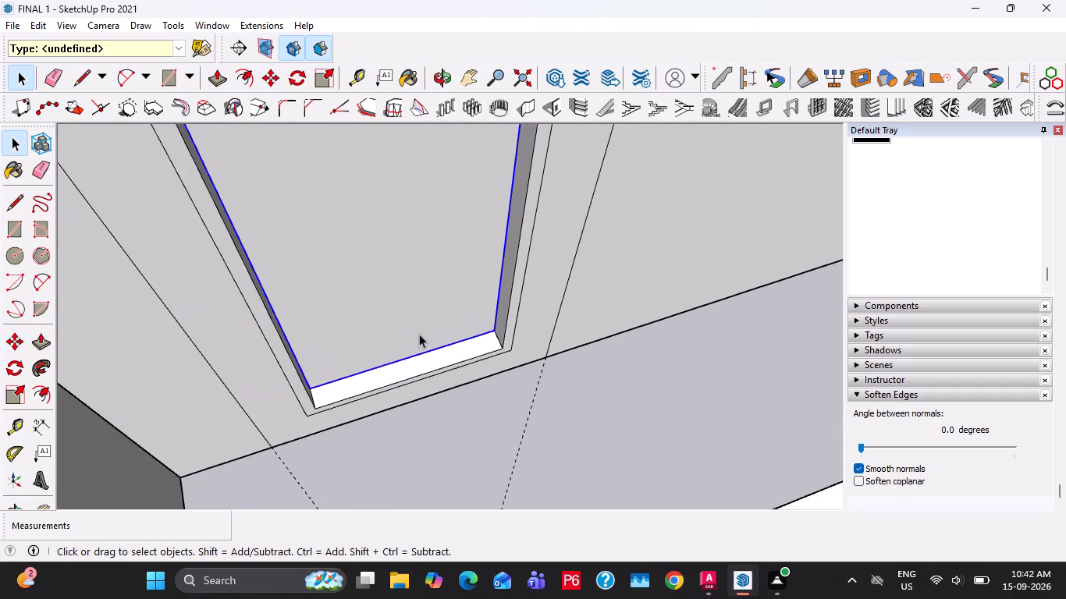
{"action": "double_click", "coordinate": [419, 334]}
{"action": "left_click", "coordinate": [460, 338]}
{"action": "key", "text": "t"}
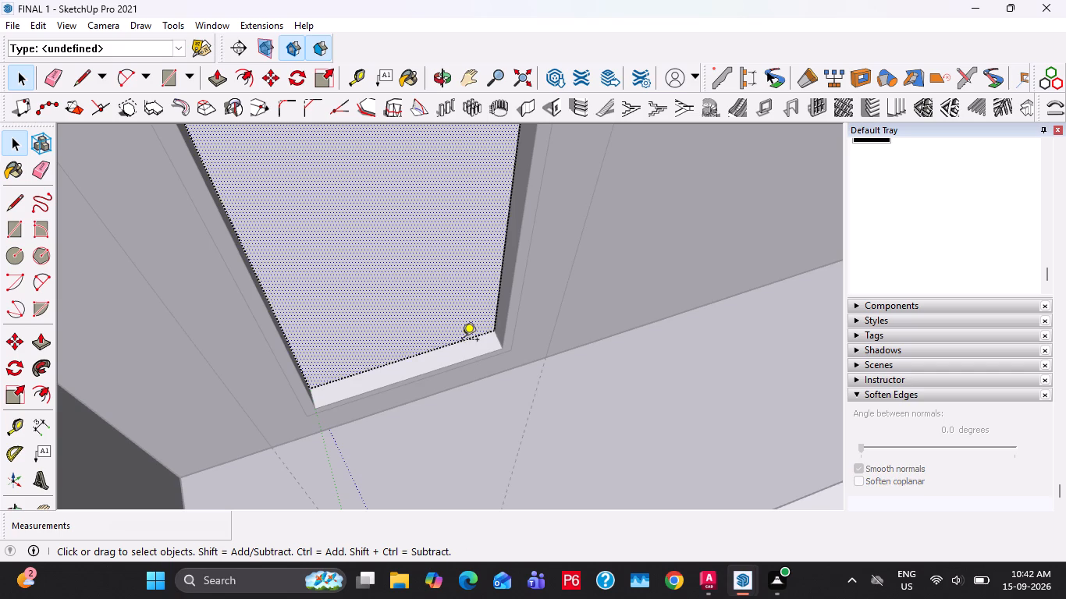
{"action": "double_click", "coordinate": [462, 341]}
{"action": "key", "text": "space"}
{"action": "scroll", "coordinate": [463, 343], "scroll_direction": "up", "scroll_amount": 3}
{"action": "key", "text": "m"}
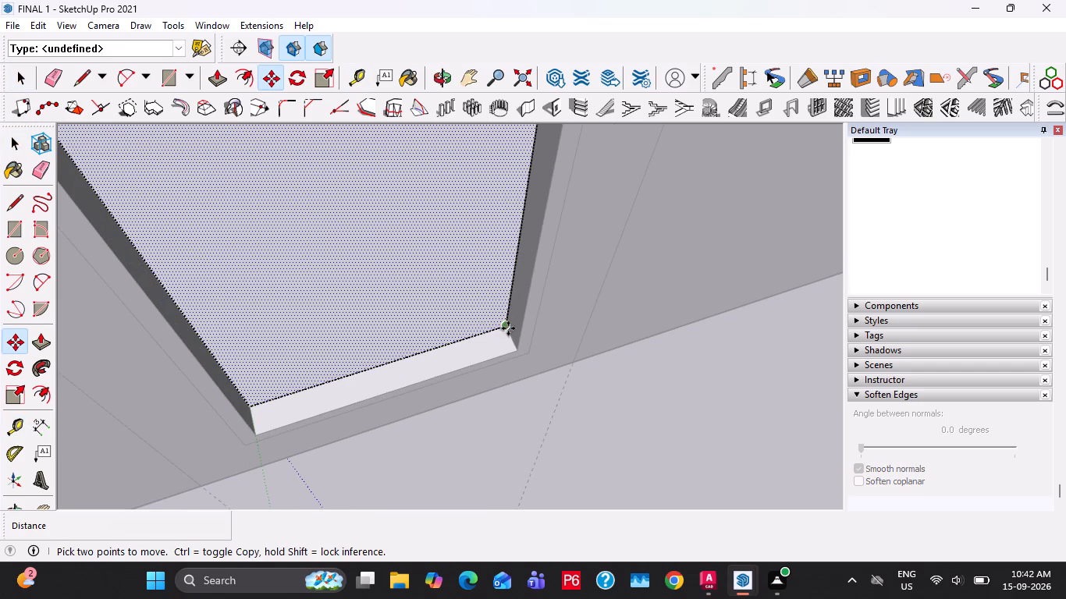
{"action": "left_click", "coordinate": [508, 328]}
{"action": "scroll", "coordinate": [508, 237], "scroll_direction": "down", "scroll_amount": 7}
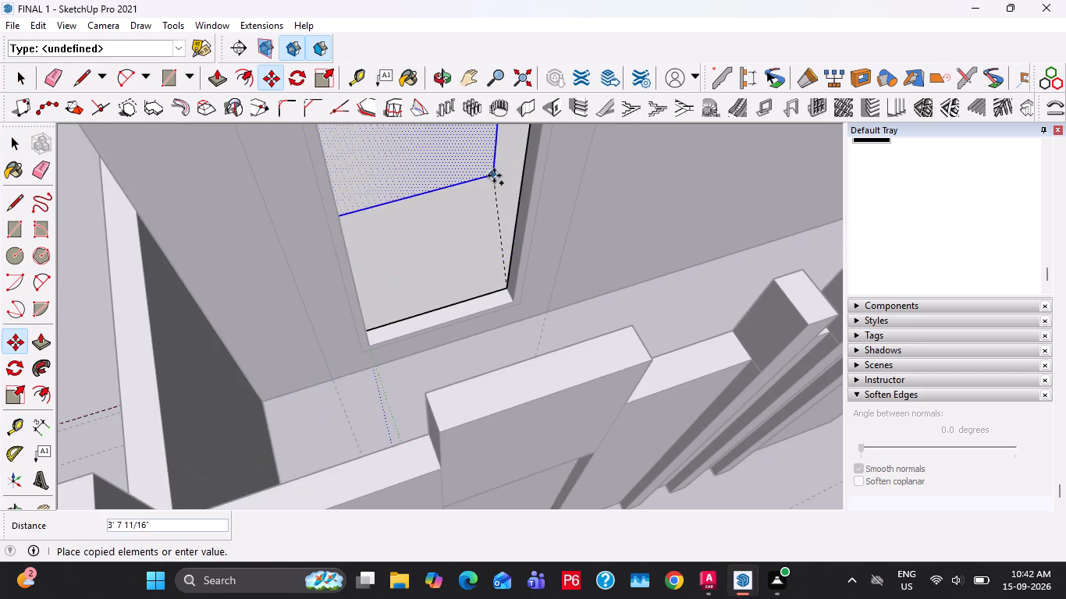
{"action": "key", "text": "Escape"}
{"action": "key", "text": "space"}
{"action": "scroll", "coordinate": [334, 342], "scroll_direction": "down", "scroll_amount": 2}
Copy the bottom-edge guide from the panel's lower corner to its upper corner, dividing the height into 6 equal spaces.
{"action": "left_click", "coordinate": [143, 399]}
{"action": "middle_click_drag", "start_coordinate": [387, 342], "coordinate": [318, 323]}
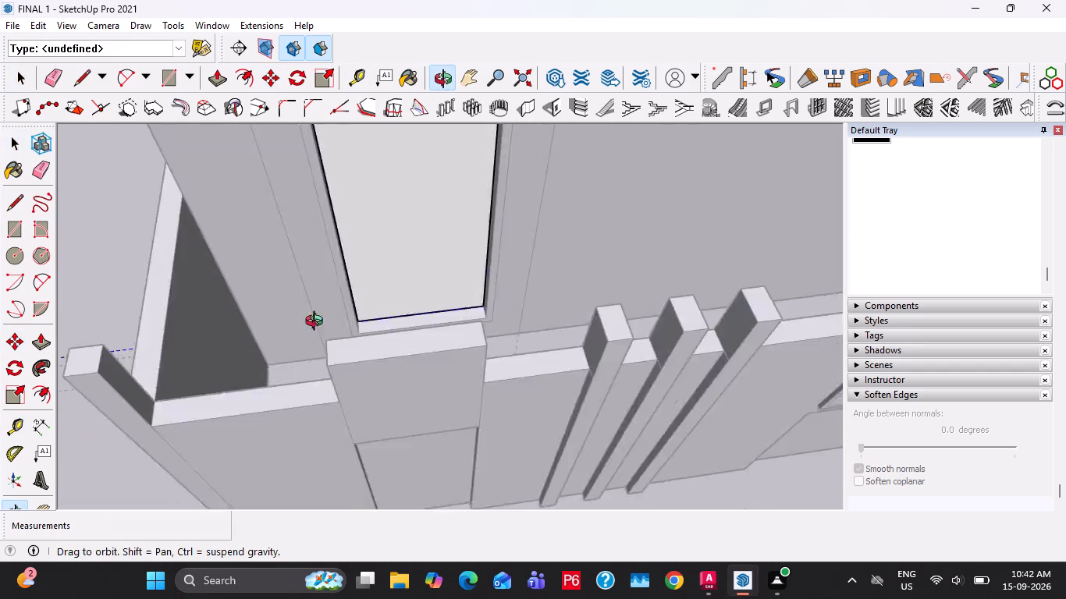
{"action": "middle_click_drag", "start_coordinate": [318, 323], "coordinate": [275, 290]}
{"action": "scroll", "coordinate": [398, 257], "scroll_direction": "up", "scroll_amount": 1}
{"action": "middle_click_drag", "start_coordinate": [398, 261], "coordinate": [339, 342]}
{"action": "scroll", "coordinate": [437, 208], "scroll_direction": "up", "scroll_amount": 1}
{"action": "key", "text": "m"}
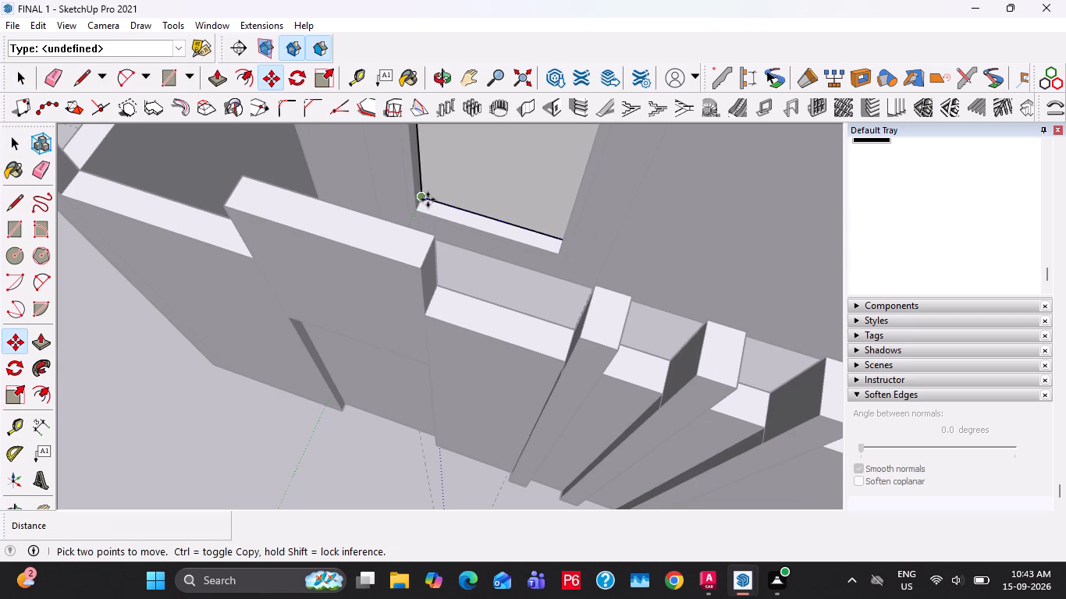
{"action": "left_click", "coordinate": [427, 200]}
{"action": "scroll", "coordinate": [419, 137], "scroll_direction": "down", "scroll_amount": 13}
{"action": "middle_click_drag", "start_coordinate": [425, 153], "coordinate": [466, 359], "text": "shift"}
{"action": "scroll", "coordinate": [466, 359], "scroll_direction": "down", "scroll_amount": 1, "text": "shift"}
{"action": "middle_click_drag", "start_coordinate": [484, 322], "coordinate": [468, 245]}
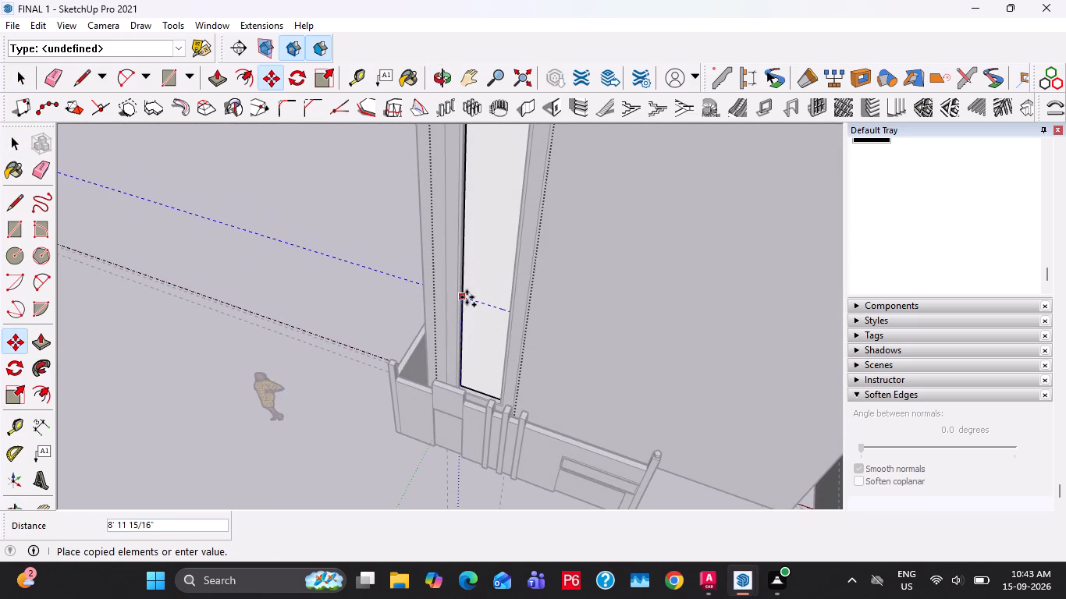
{"action": "scroll", "coordinate": [467, 297], "scroll_direction": "down", "scroll_amount": 9}
{"action": "middle_click_drag", "start_coordinate": [467, 244], "coordinate": [474, 299], "text": "shift"}
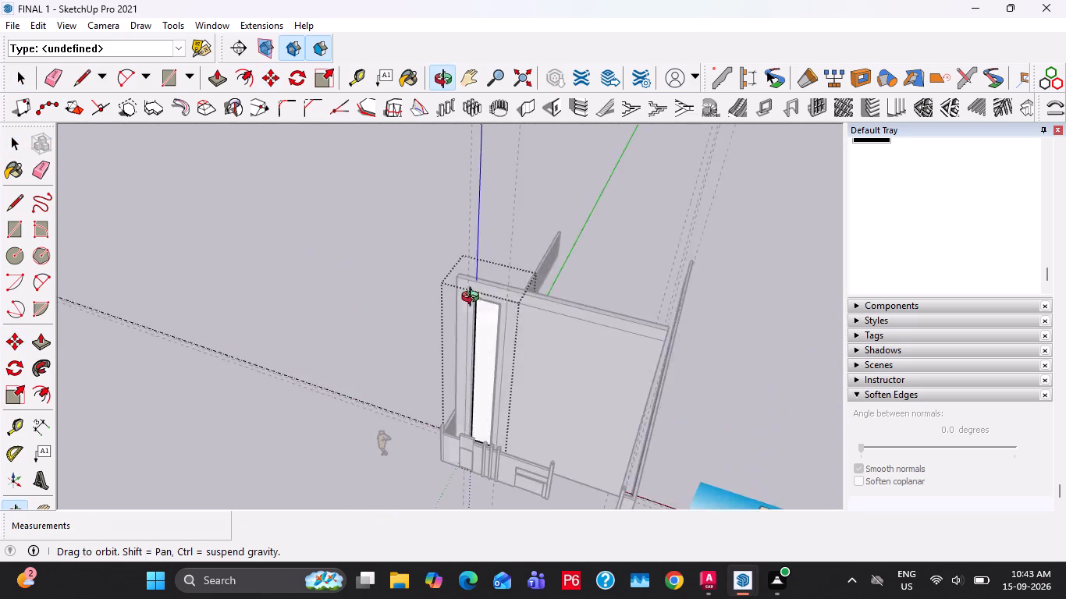
{"action": "middle_click_drag", "start_coordinate": [474, 299], "coordinate": [474, 283], "text": "shift"}
{"action": "scroll", "coordinate": [476, 292], "scroll_direction": "up", "scroll_amount": 17}
{"action": "middle_click_drag", "start_coordinate": [481, 287], "coordinate": [471, 171]}
{"action": "scroll", "coordinate": [467, 286], "scroll_direction": "up", "scroll_amount": 6}
{"action": "middle_click_drag", "start_coordinate": [468, 268], "coordinate": [464, 229]}
{"action": "left_click", "coordinate": [464, 228]}
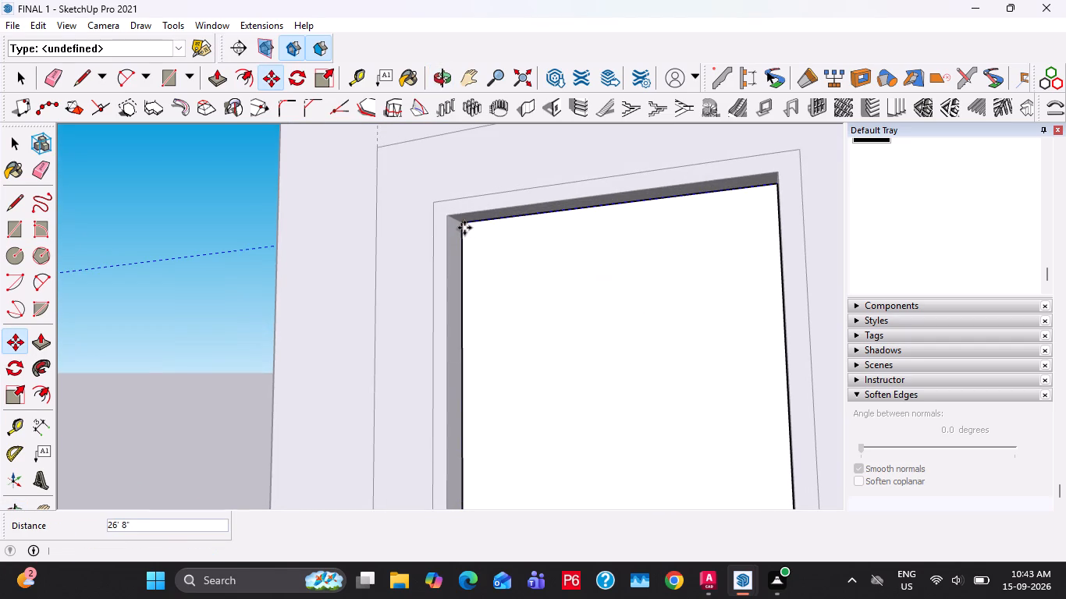
{"action": "key", "text": "slash"}
{"action": "key", "text": "6"}
{"action": "key", "text": "Return"}
{"action": "scroll", "coordinate": [575, 335], "scroll_direction": "down", "scroll_amount": 9}
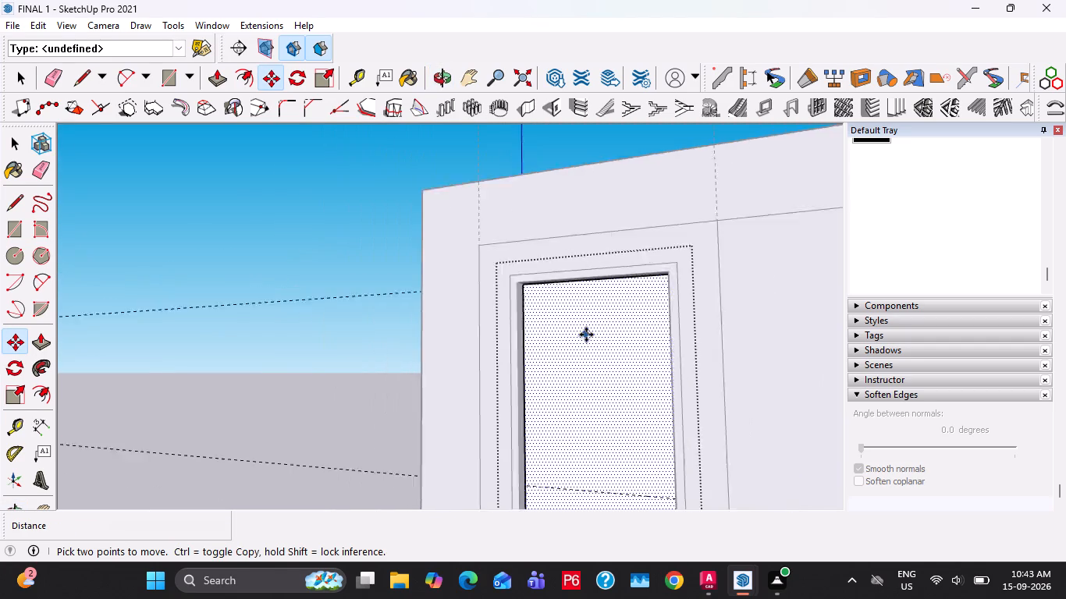
Draw a horizontal line across the panel face along the first guide below its top edge.
{"action": "scroll", "coordinate": [586, 335], "scroll_direction": "down", "scroll_amount": 9}
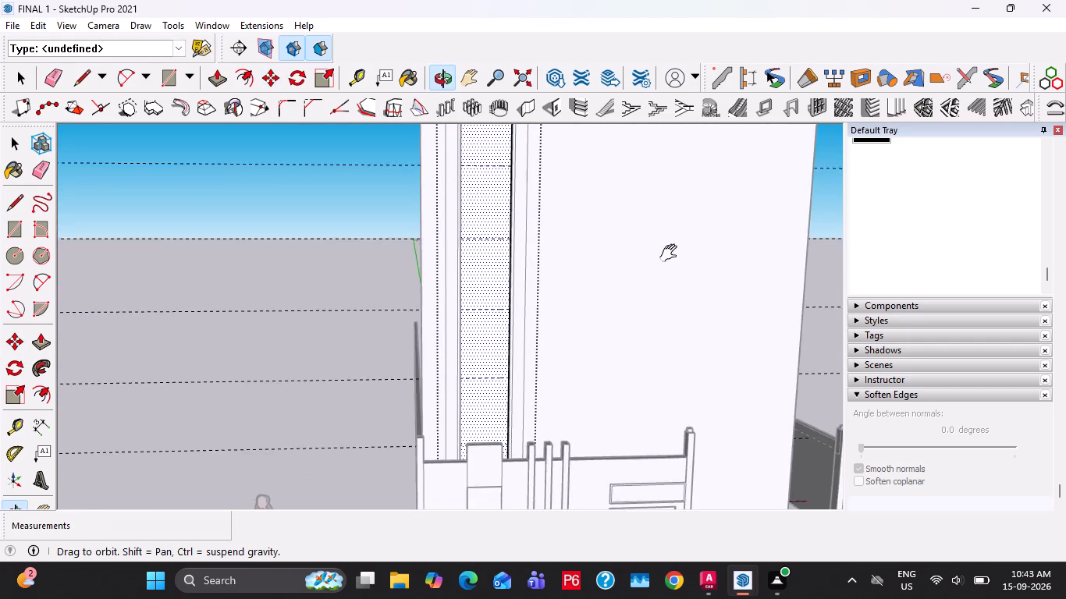
{"action": "scroll", "coordinate": [463, 214], "scroll_direction": "up", "scroll_amount": 3}
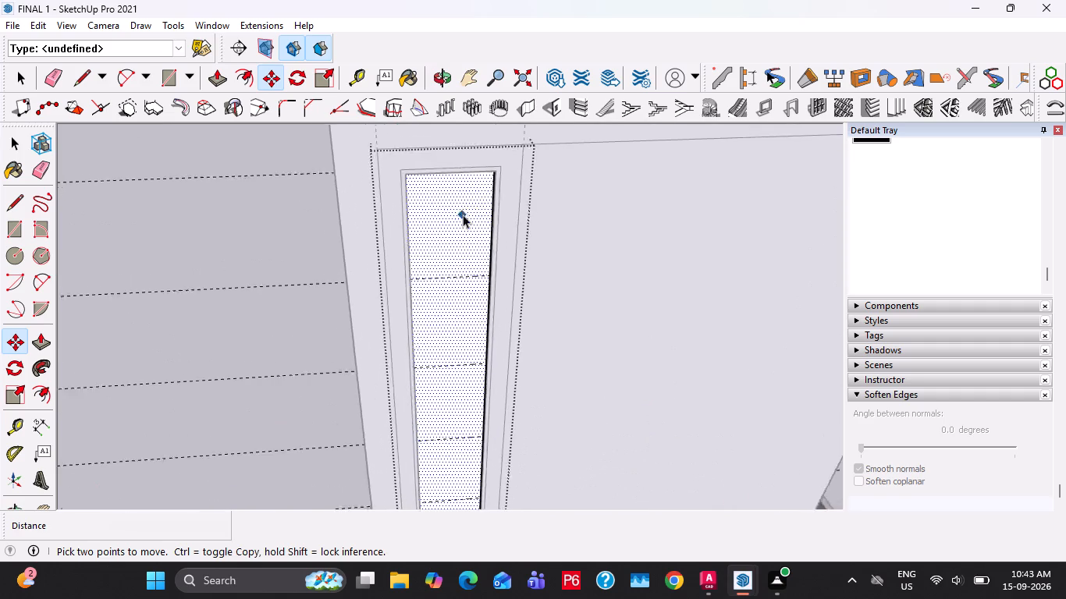
{"action": "key", "text": "space"}
{"action": "scroll", "coordinate": [463, 214], "scroll_direction": "up", "scroll_amount": 5}
{"action": "scroll", "coordinate": [441, 301], "scroll_direction": "up", "scroll_amount": 5}
{"action": "middle_click_drag", "start_coordinate": [457, 308], "coordinate": [400, 261]}
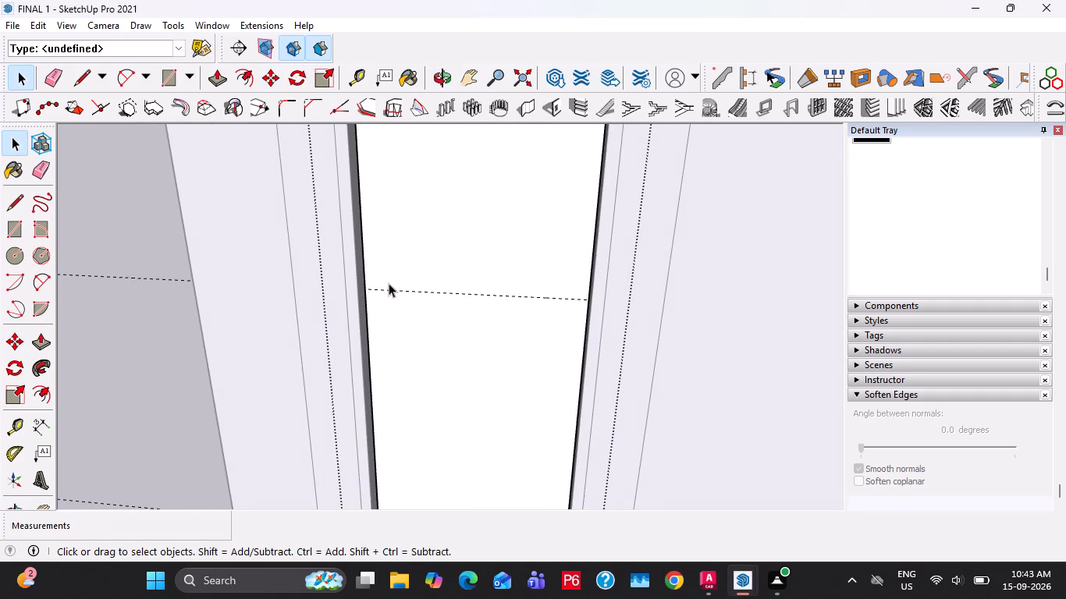
{"action": "key", "text": "y"}
{"action": "key", "text": "l"}
{"action": "left_click", "coordinate": [369, 291]}
{"action": "middle_click_drag", "start_coordinate": [513, 303], "coordinate": [563, 301]}
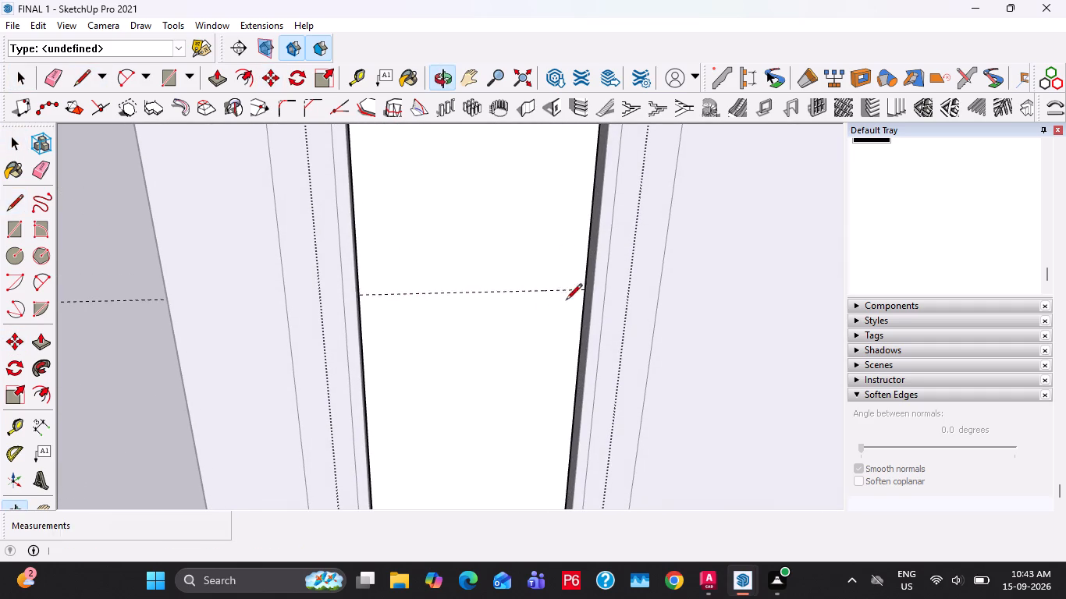
{"action": "left_click", "coordinate": [581, 291]}
{"action": "type", "text": "V"}
{"action": "key", "text": "space"}
Copy the new horizontal line 0.1" downward along the panel's side edge.
{"action": "left_click", "coordinate": [569, 296]}
{"action": "left_click", "coordinate": [569, 289]}
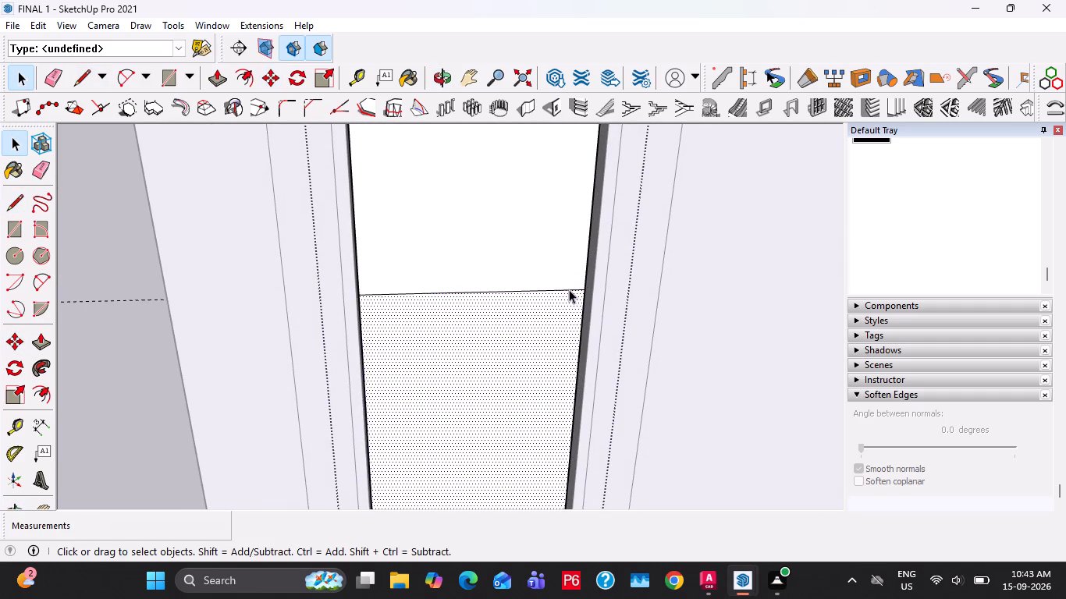
{"action": "scroll", "coordinate": [569, 289], "scroll_direction": "up", "scroll_amount": 3}
{"action": "key", "text": "m"}
{"action": "left_click", "coordinate": [594, 288]}
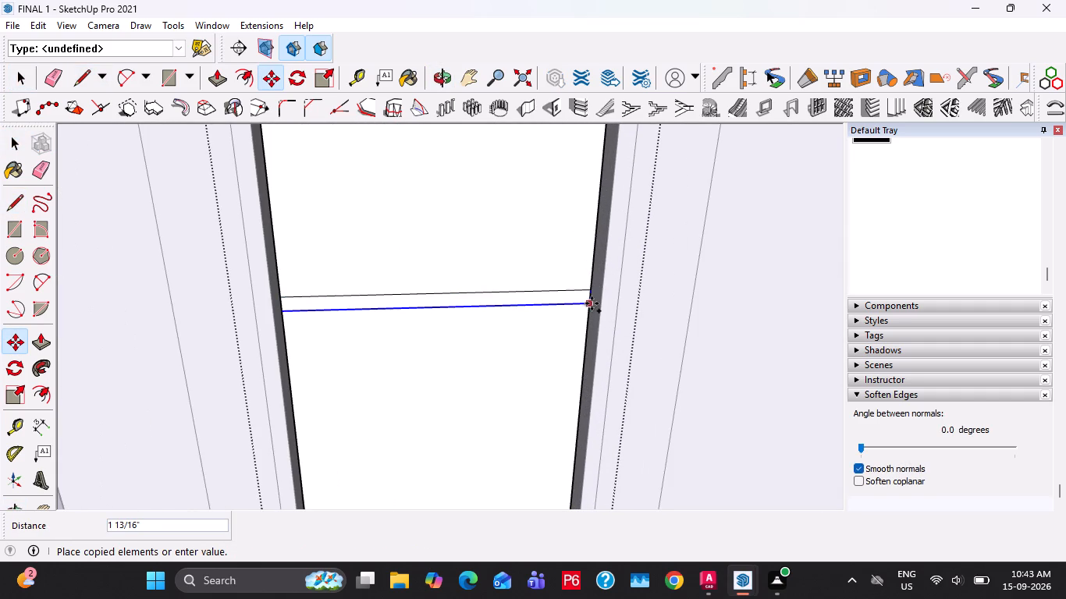
{"action": "type", "text": "0.1"}
{"action": "key", "text": "super+F1"}
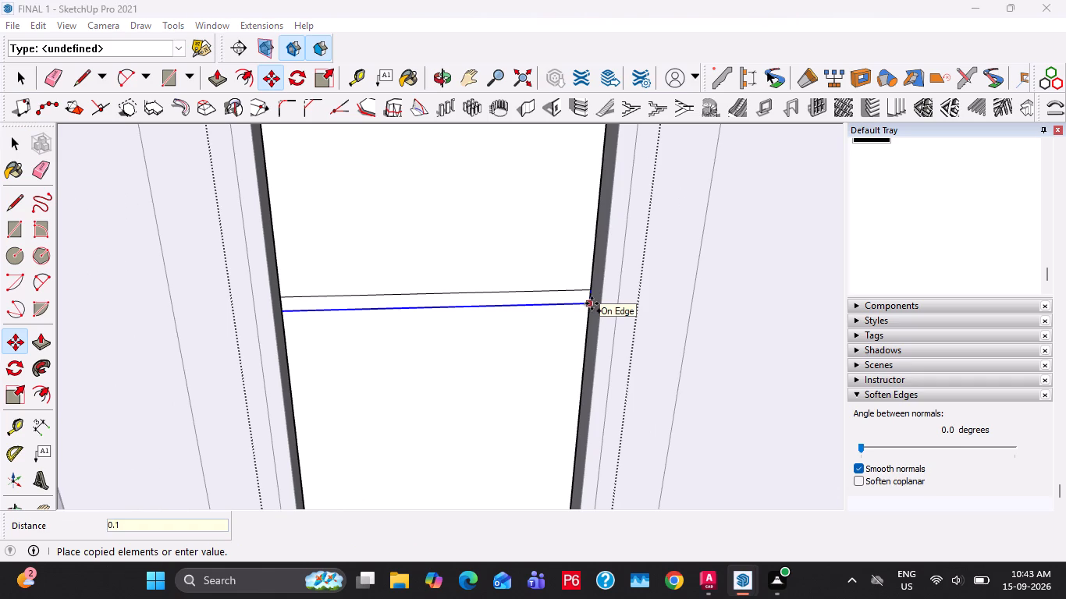
{"action": "key", "text": "shift+quotedbl"}
{"action": "left_click", "coordinate": [798, 23]}
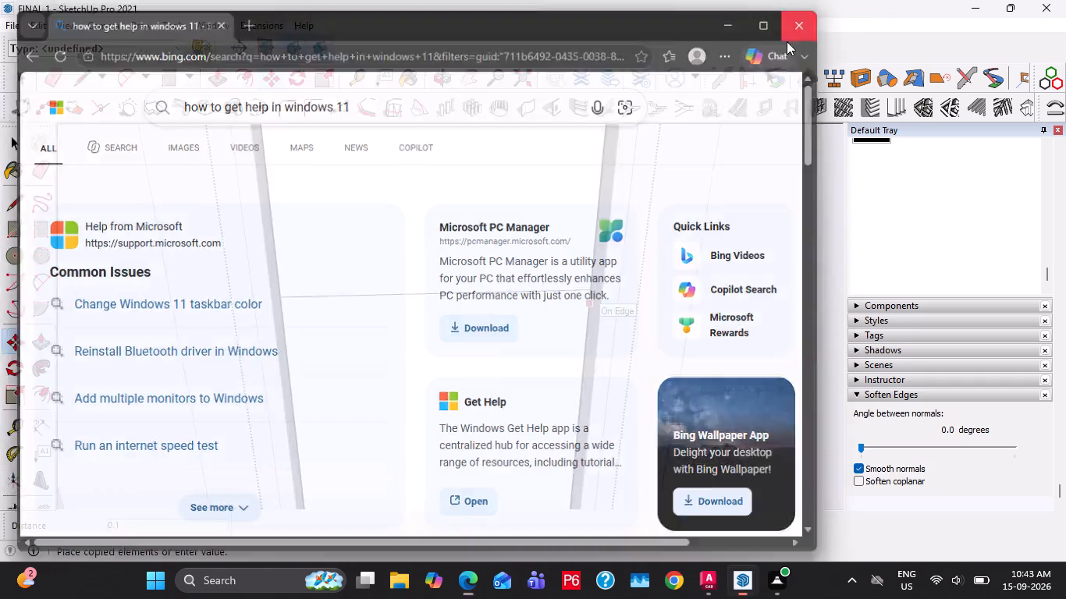
{"action": "scroll", "coordinate": [506, 310], "scroll_direction": "up", "scroll_amount": 7}
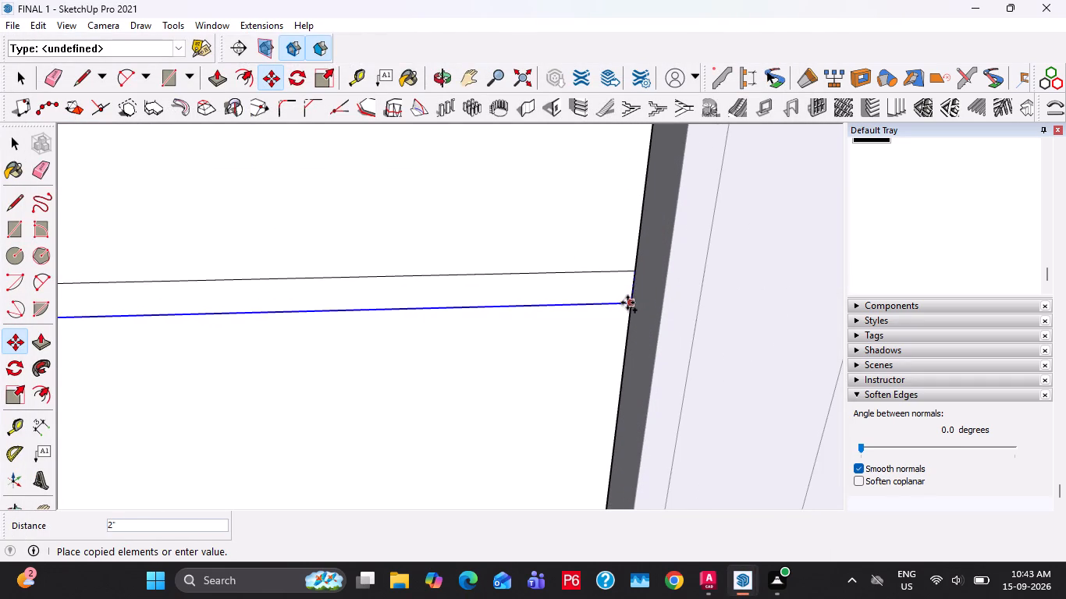
{"action": "type", "text": "0.1\""}
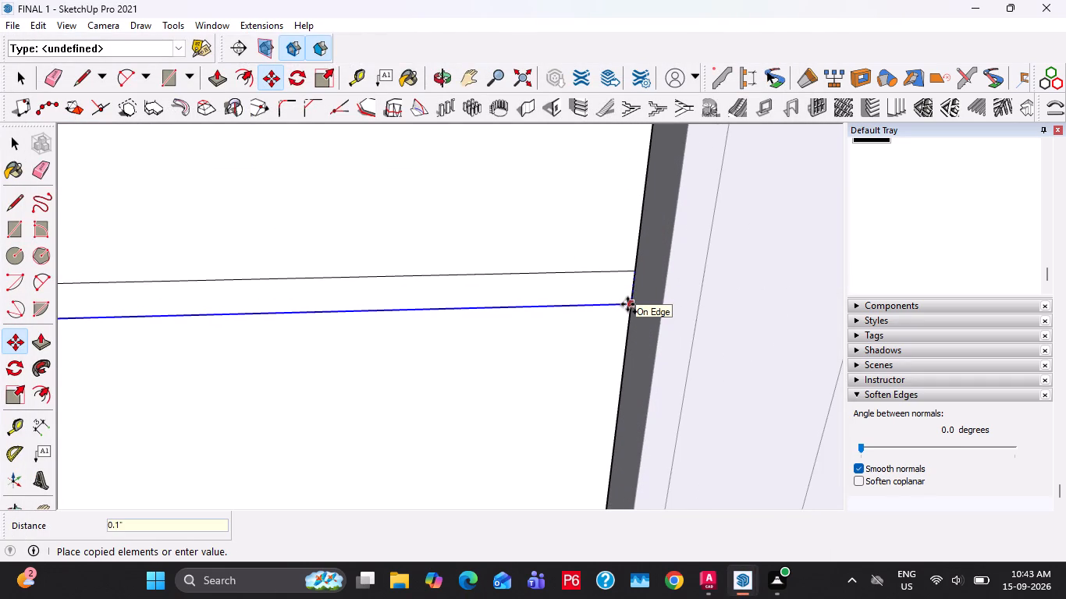
{"action": "key", "text": "Return"}
Copy the thin strip between the two lines down to the next guide and repeat the copy as a x5 array.
{"action": "key", "text": "space"}
{"action": "scroll", "coordinate": [611, 274], "scroll_direction": "up", "scroll_amount": 19}
{"action": "double_click", "coordinate": [652, 276]}
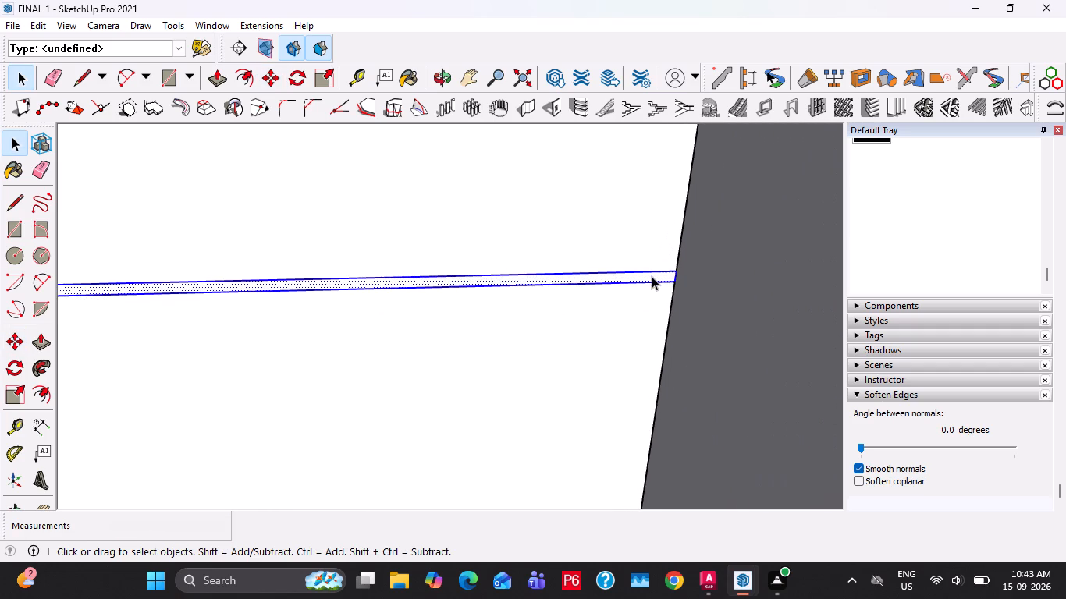
{"action": "scroll", "coordinate": [663, 280], "scroll_direction": "down", "scroll_amount": 4}
{"action": "key", "text": "m"}
{"action": "left_click", "coordinate": [677, 271]}
{"action": "scroll", "coordinate": [673, 347], "scroll_direction": "down", "scroll_amount": 8}
{"action": "middle_click_drag", "start_coordinate": [670, 413], "coordinate": [626, 261], "text": "shift"}
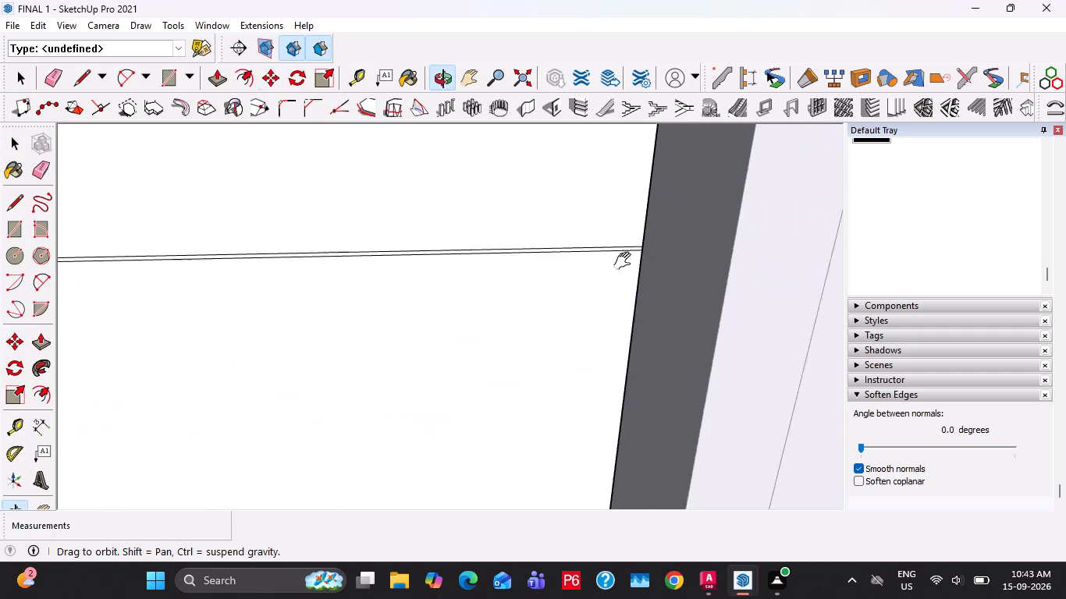
{"action": "middle_click_drag", "start_coordinate": [626, 261], "coordinate": [610, 52], "text": "shift"}
{"action": "scroll", "coordinate": [607, 225], "scroll_direction": "down", "scroll_amount": 8}
{"action": "middle_click_drag", "start_coordinate": [585, 360], "coordinate": [599, 46], "text": "shift"}
{"action": "middle_click_drag", "start_coordinate": [567, 392], "coordinate": [579, 157]}
{"action": "scroll", "coordinate": [563, 349], "scroll_direction": "up", "scroll_amount": 10}
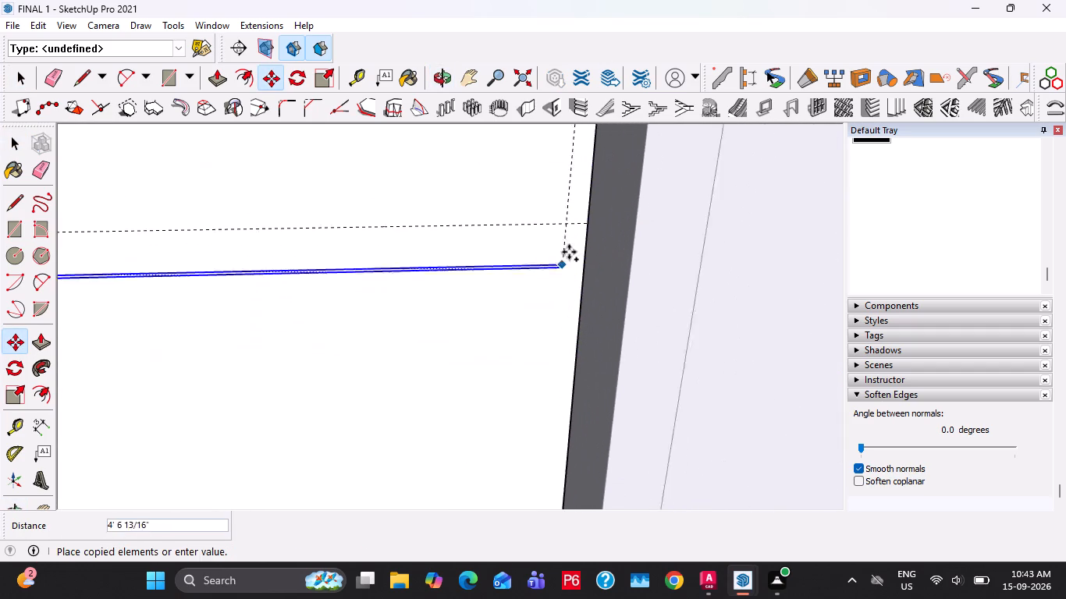
{"action": "left_click", "coordinate": [587, 222]}
{"action": "type", "text": "X3"}
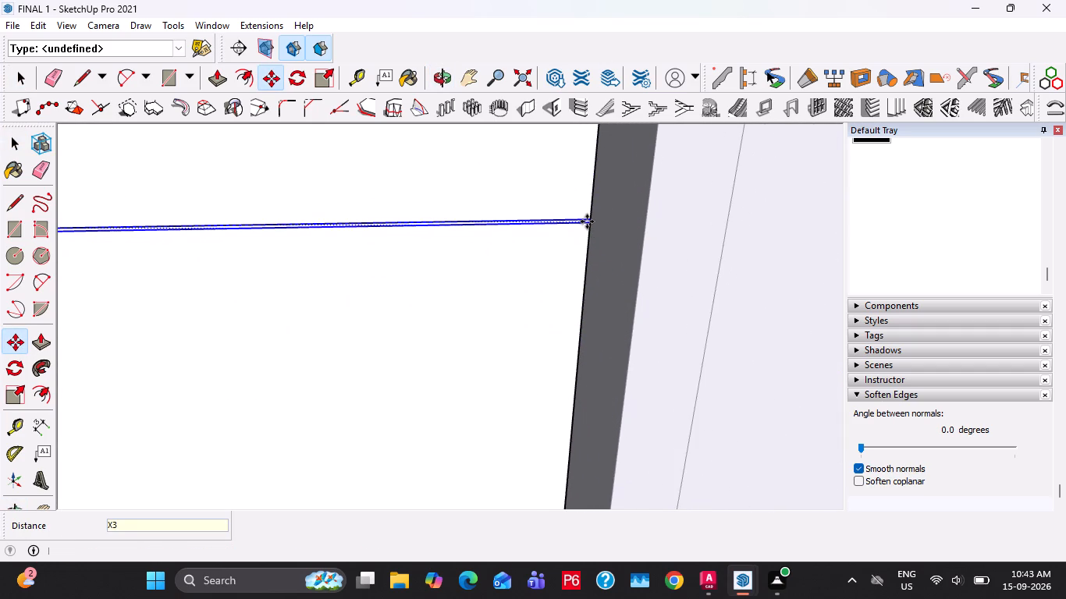
{"action": "key", "text": "BackSpace"}
{"action": "key", "text": "5"}
{"action": "key", "text": "Return"}
{"action": "scroll", "coordinate": [587, 222], "scroll_direction": "down", "scroll_amount": 3}
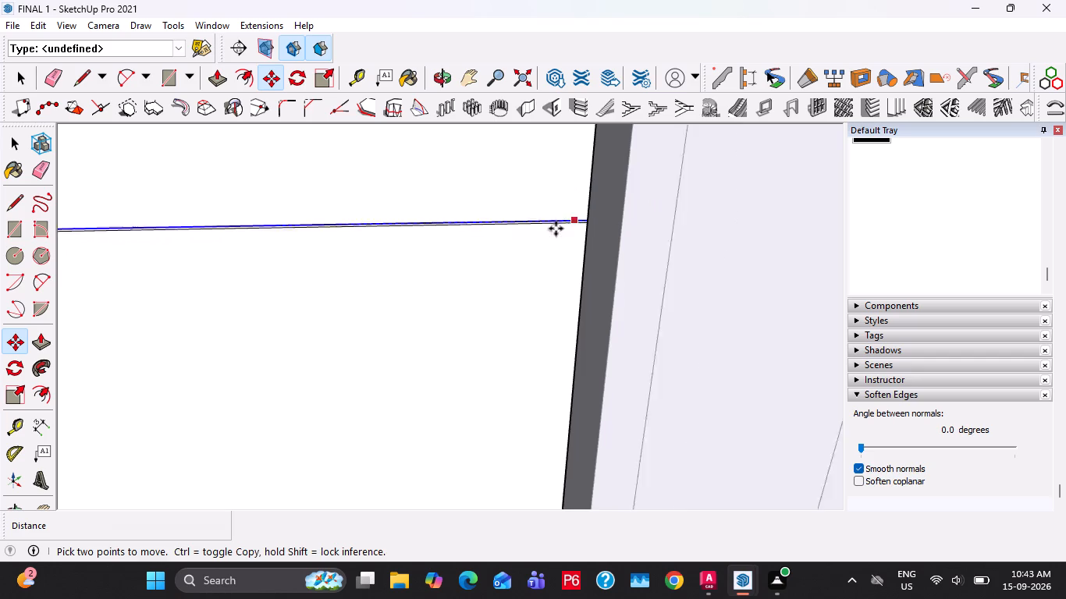
{"action": "scroll", "coordinate": [556, 229], "scroll_direction": "down", "scroll_amount": 20}
{"action": "scroll", "coordinate": [556, 229], "scroll_direction": "down", "scroll_amount": 12}
Select all of the panel's connected geometry and paint it with the translucent blue material from Glass and Mirrors.
{"action": "middle_click_drag", "start_coordinate": [428, 419], "coordinate": [321, 314], "text": "shift"}
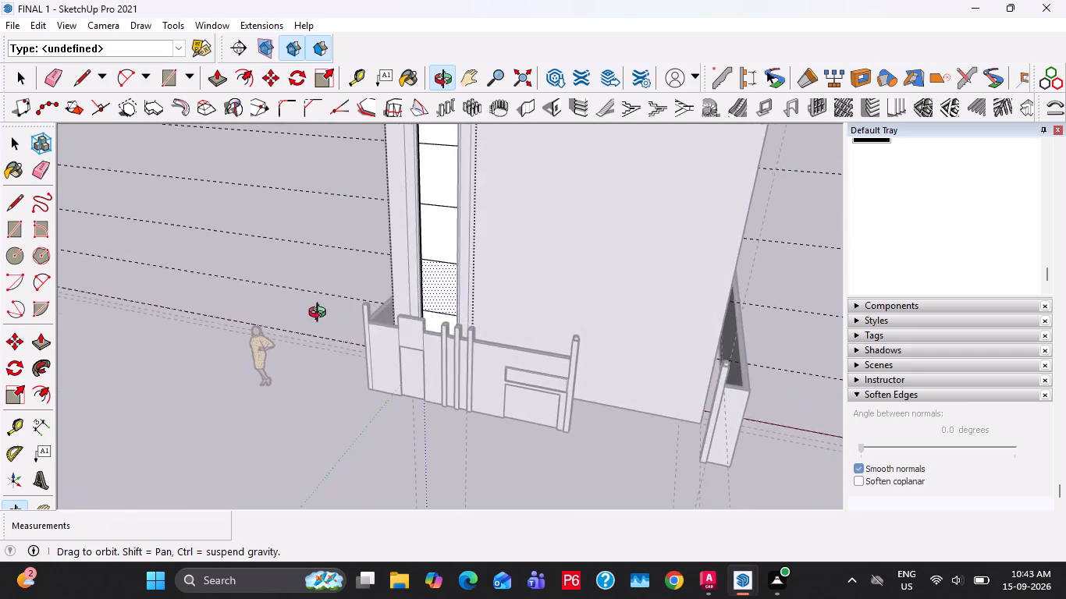
{"action": "middle_click_drag", "start_coordinate": [321, 314], "coordinate": [320, 314], "text": "shift"}
{"action": "scroll", "coordinate": [453, 267], "scroll_direction": "up", "scroll_amount": 12}
{"action": "key", "text": "space"}
{"action": "middle_click_drag", "start_coordinate": [404, 441], "coordinate": [483, 462]}
{"action": "triple_click", "coordinate": [455, 371]}
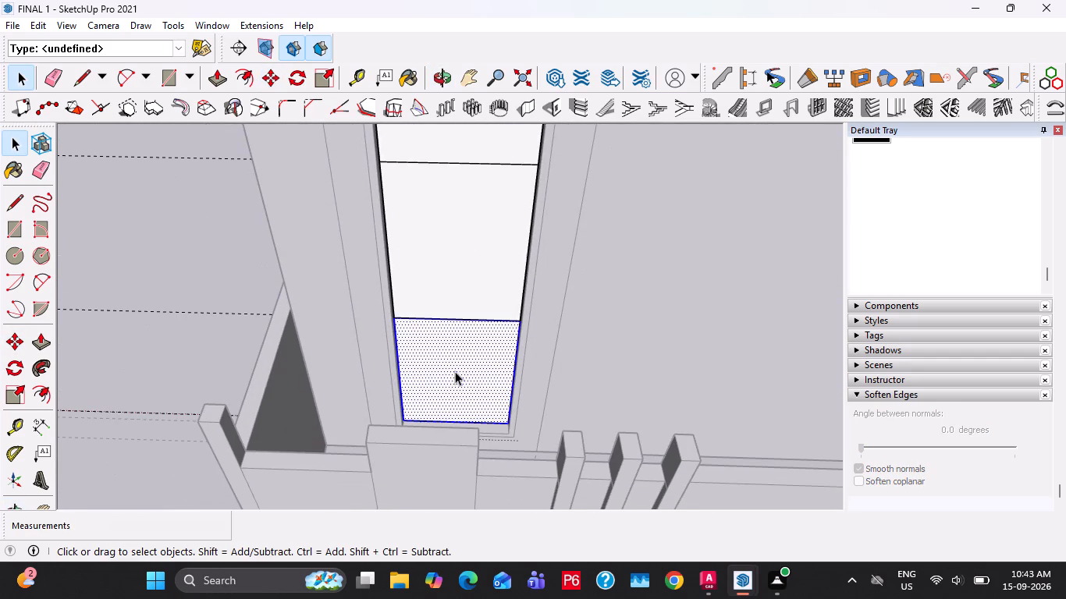
{"action": "left_click", "coordinate": [455, 371]}
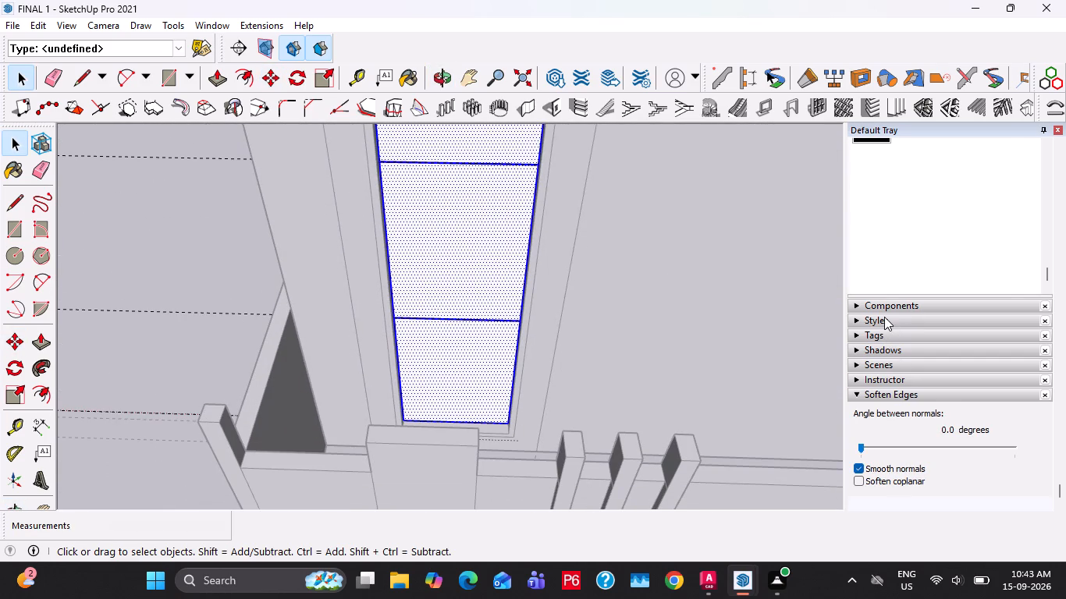
{"action": "scroll", "coordinate": [862, 263], "scroll_direction": "up", "scroll_amount": 20}
{"action": "scroll", "coordinate": [862, 263], "scroll_direction": "up", "scroll_amount": 1}
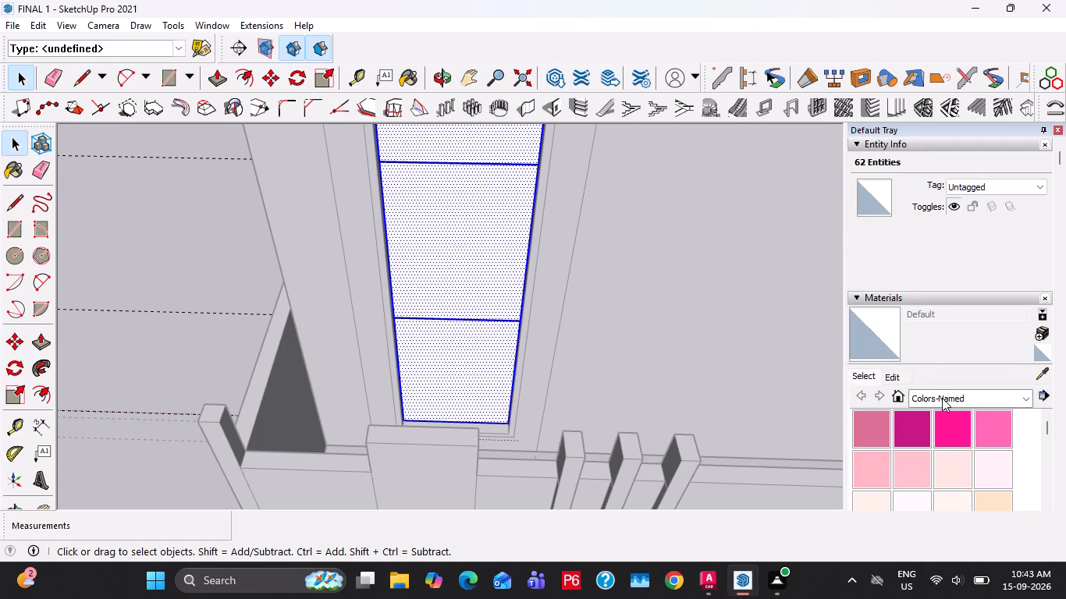
{"action": "left_click", "coordinate": [889, 375]}
{"action": "left_click", "coordinate": [869, 376]}
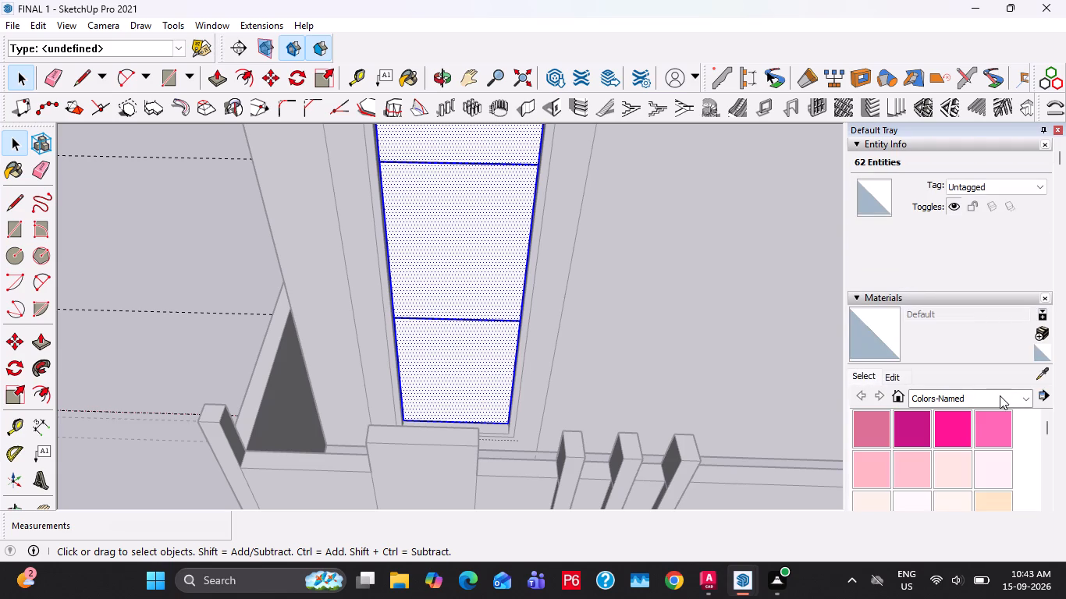
{"action": "left_click", "coordinate": [1000, 395]}
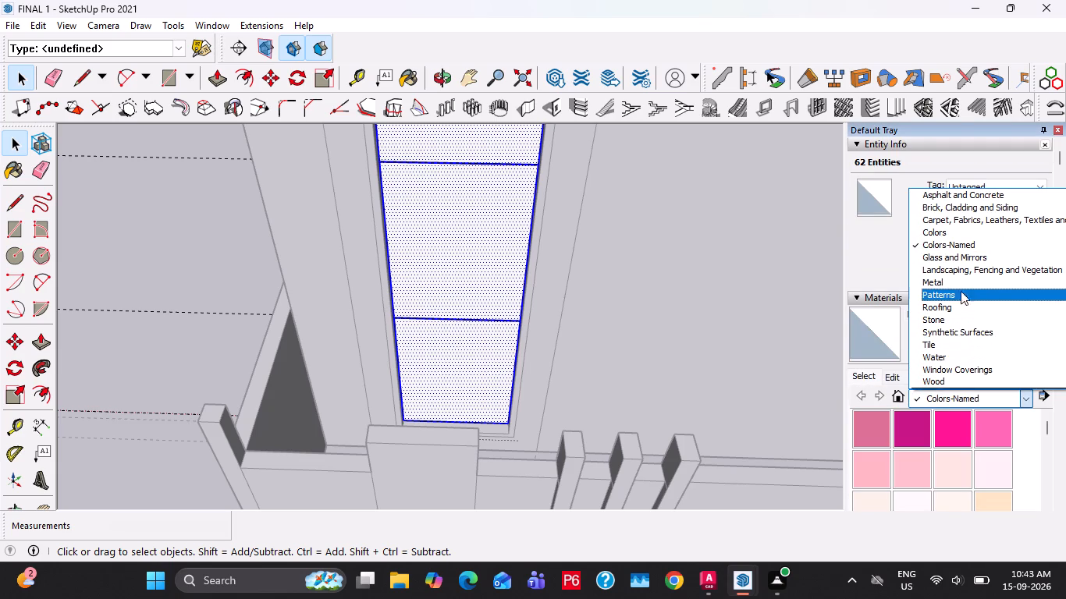
{"action": "left_click", "coordinate": [961, 261]}
{"action": "scroll", "coordinate": [947, 382], "scroll_direction": "down", "scroll_amount": 2}
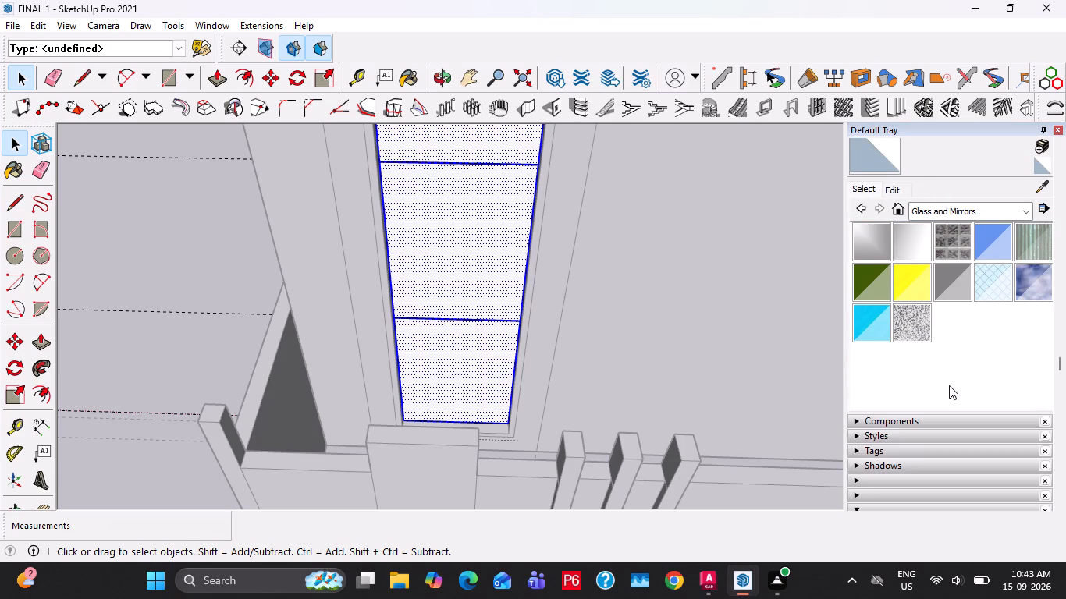
{"action": "left_click", "coordinate": [1032, 286]}
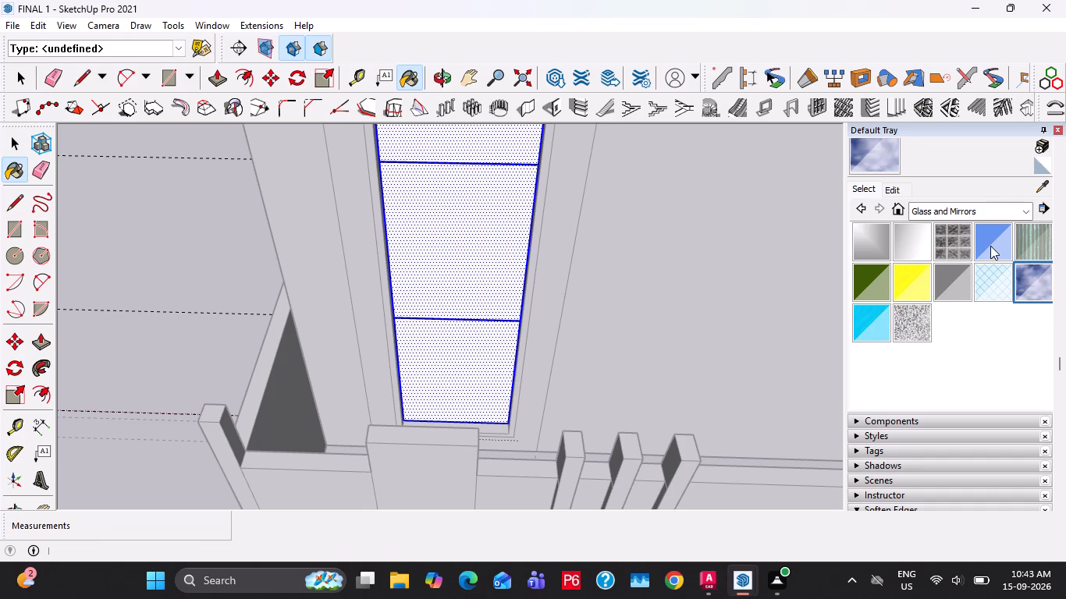
{"action": "left_click", "coordinate": [990, 245]}
{"action": "left_click", "coordinate": [481, 285]}
{"action": "scroll", "coordinate": [481, 285], "scroll_direction": "down", "scroll_amount": 8}
{"action": "key", "text": "space"}
{"action": "key", "text": "space"}
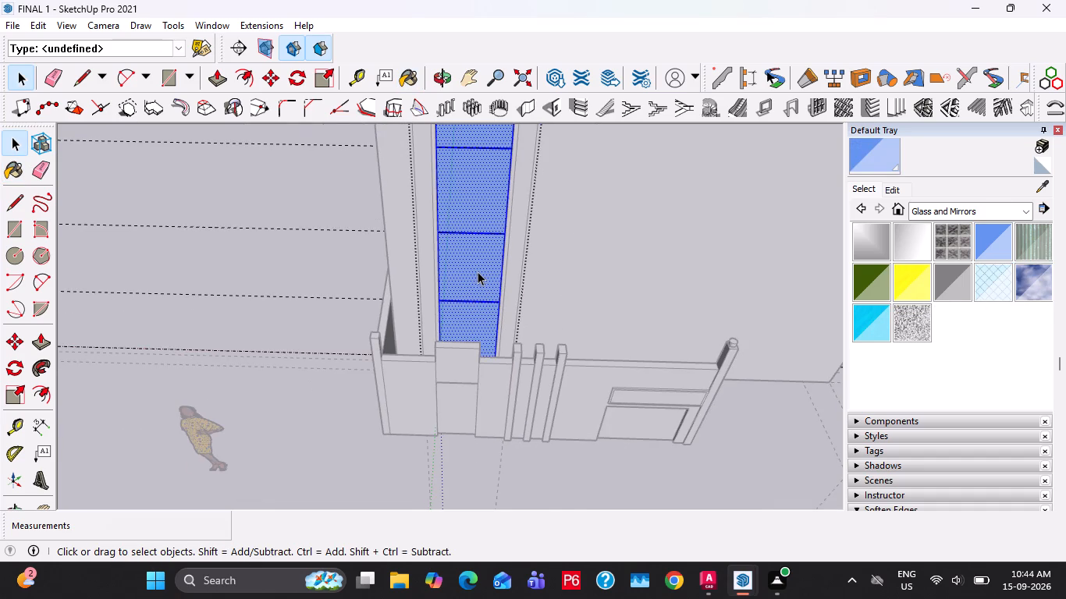
Make the selected blue glass panel geometry of the tall window into a group.
{"action": "scroll", "coordinate": [478, 271], "scroll_direction": "up", "scroll_amount": 10}
{"action": "right_click", "coordinate": [458, 272]}
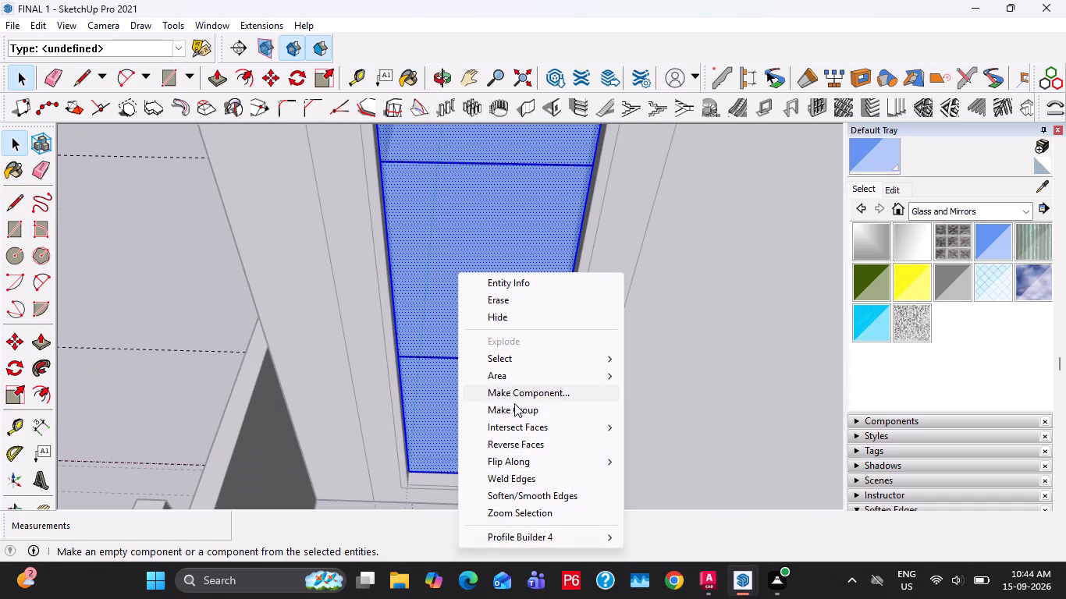
{"action": "left_click", "coordinate": [514, 403]}
{"action": "scroll", "coordinate": [500, 379], "scroll_direction": "down", "scroll_amount": 7}
{"action": "key", "text": "Escape"}
{"action": "key", "text": "Escape"}
{"action": "key", "text": "Escape"}
Place a vertical guide 1'6" from the right edge of the tall window's border, toward the blank part of the facade.
{"action": "scroll", "coordinate": [395, 348], "scroll_direction": "down", "scroll_amount": 12}
{"action": "middle_click_drag", "start_coordinate": [493, 359], "coordinate": [468, 250]}
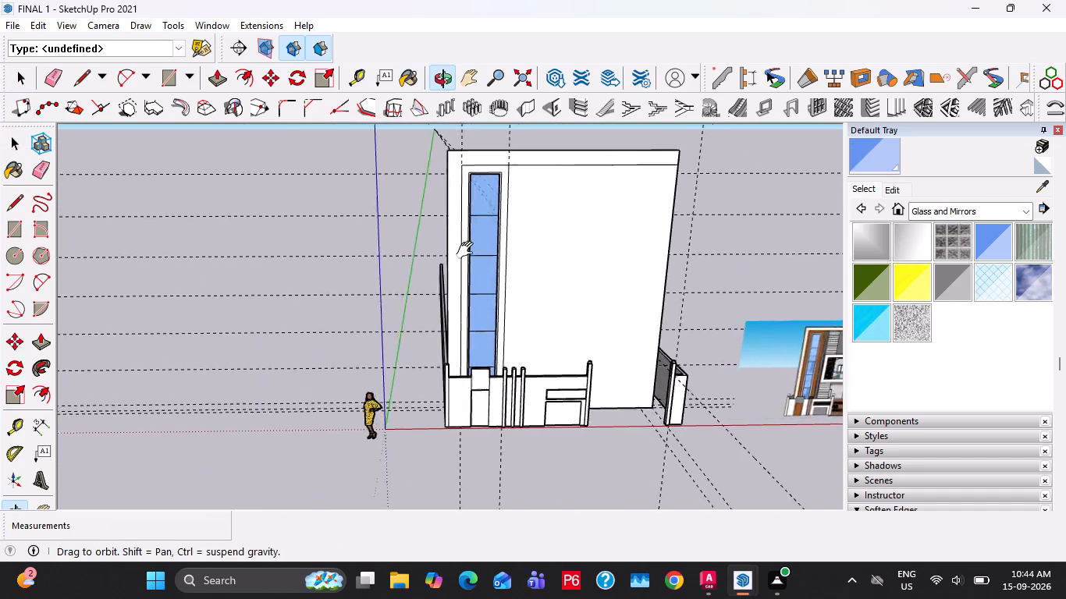
{"action": "middle_click_drag", "start_coordinate": [468, 250], "coordinate": [403, 265]}
{"action": "scroll", "coordinate": [567, 319], "scroll_direction": "down", "scroll_amount": 1}
{"action": "scroll", "coordinate": [718, 397], "scroll_direction": "up", "scroll_amount": 8}
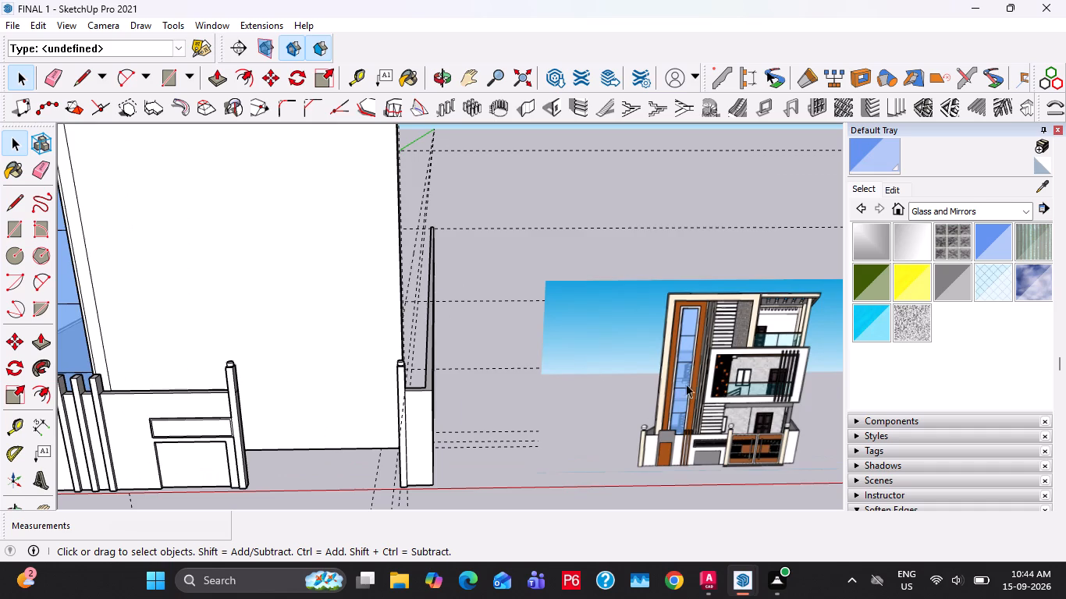
{"action": "scroll", "coordinate": [750, 351], "scroll_direction": "up", "scroll_amount": 11}
{"action": "scroll", "coordinate": [723, 353], "scroll_direction": "down", "scroll_amount": 14}
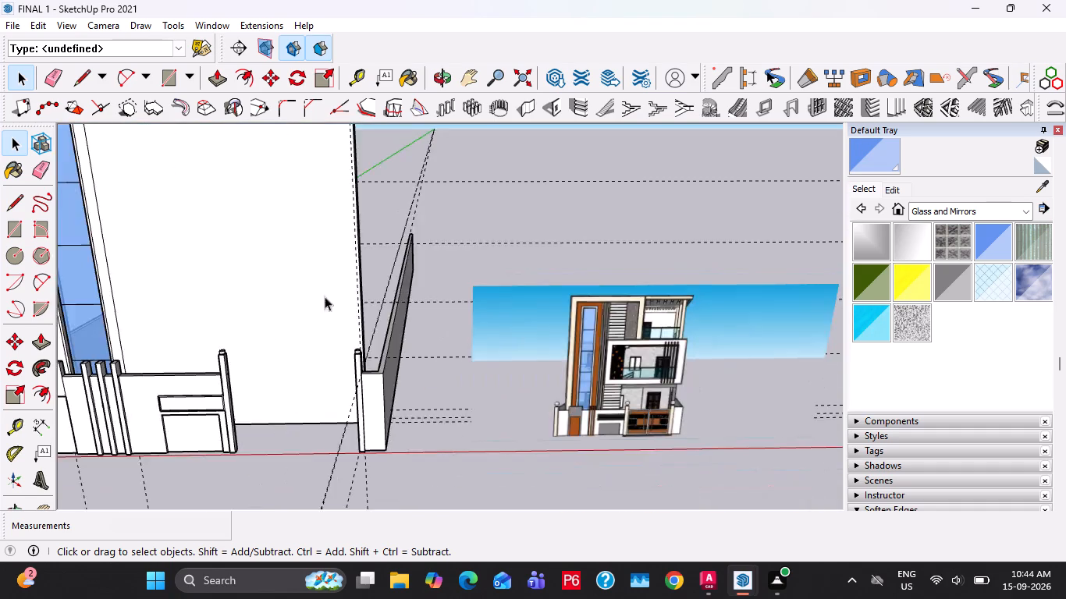
{"action": "middle_click_drag", "start_coordinate": [257, 280], "coordinate": [675, 428], "text": "shift"}
{"action": "scroll", "coordinate": [570, 266], "scroll_direction": "up", "scroll_amount": 4}
{"action": "key", "text": "t"}
{"action": "left_click", "coordinate": [521, 282]}
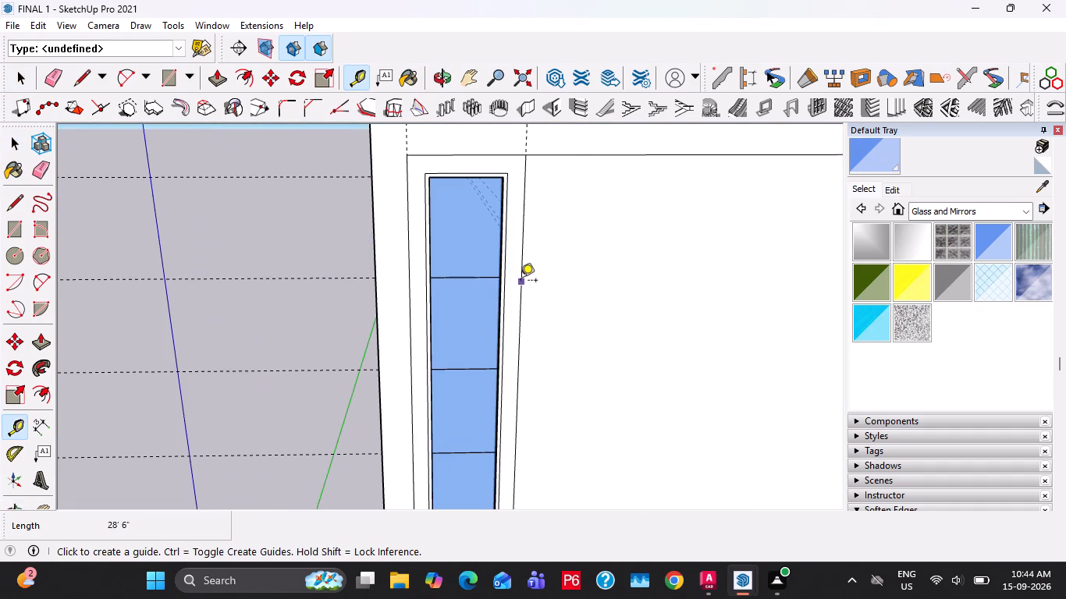
{"action": "type", "text": "1'6\""}
{"action": "key", "text": "Return"}
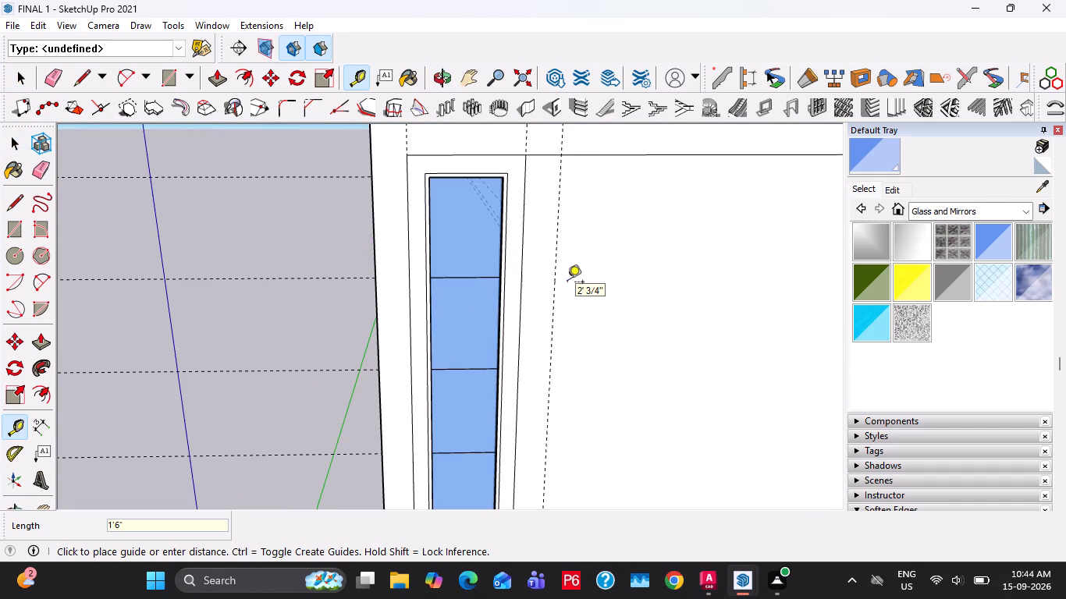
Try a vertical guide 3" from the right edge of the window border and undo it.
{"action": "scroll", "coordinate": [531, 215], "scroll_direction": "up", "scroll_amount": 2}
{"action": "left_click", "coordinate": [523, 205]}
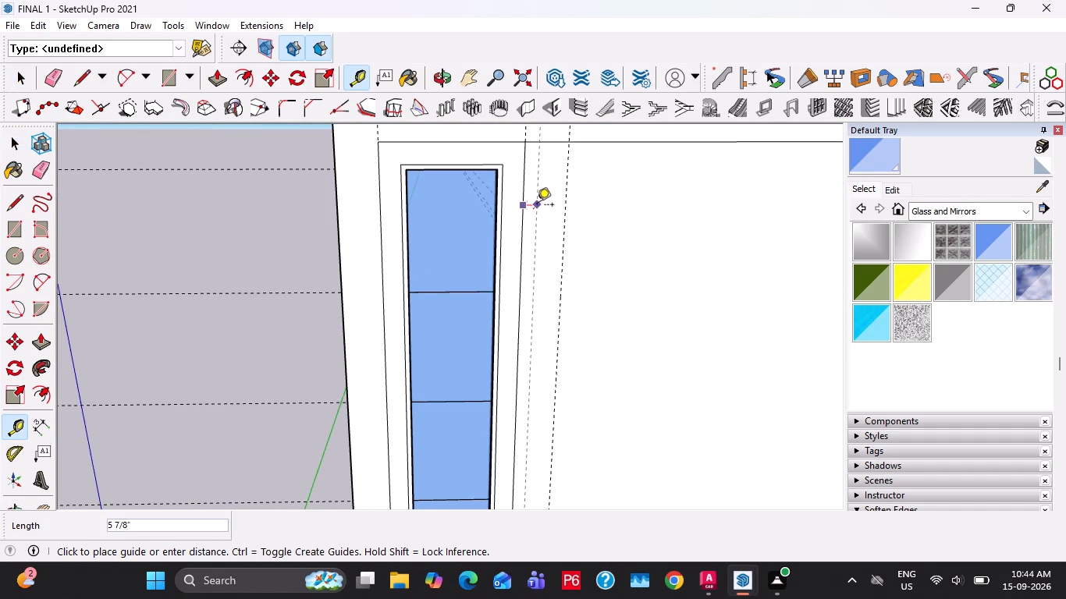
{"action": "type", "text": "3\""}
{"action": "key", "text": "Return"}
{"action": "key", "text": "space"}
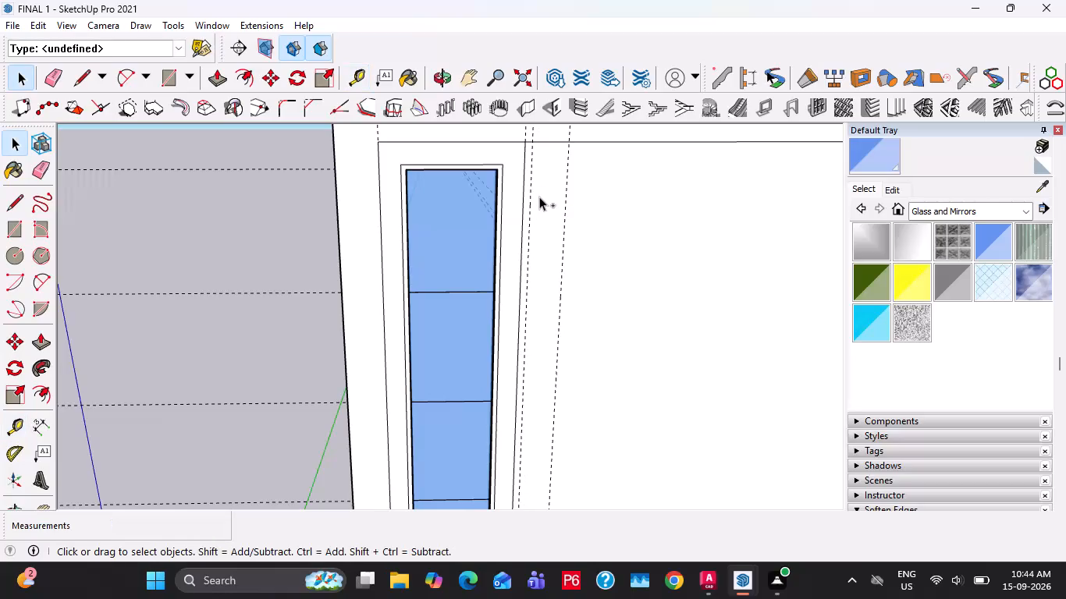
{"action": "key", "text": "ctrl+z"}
Place a vertical guide 4" from the right edge of the tall window's border.
{"action": "key", "text": "t"}
{"action": "left_click", "coordinate": [524, 213]}
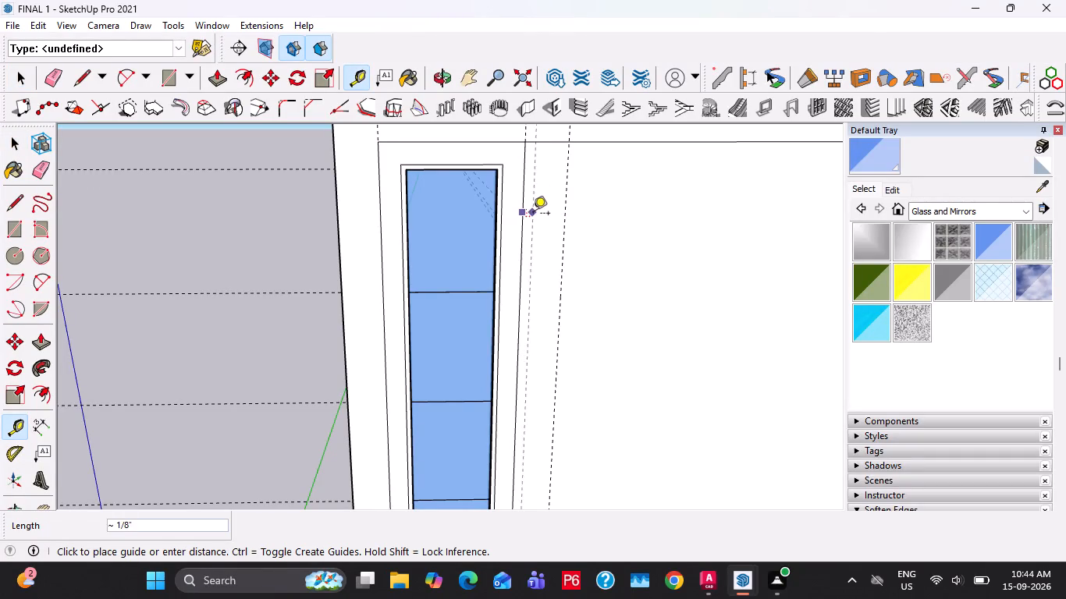
{"action": "type", "text": "4\""}
{"action": "key", "text": "Return"}
{"action": "key", "text": "space"}
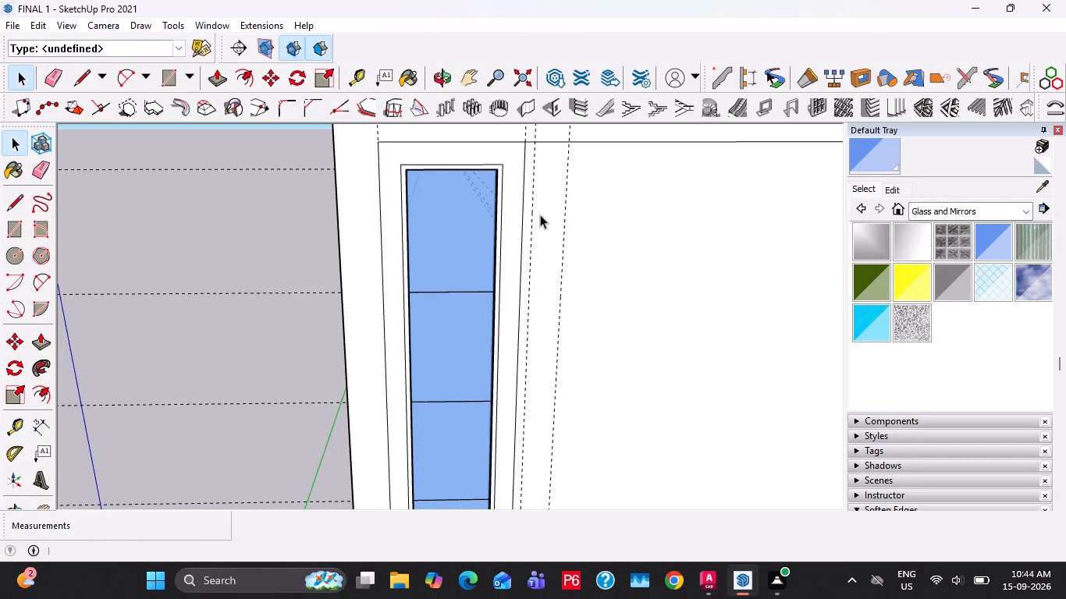
Draw a full-height rectangle between the window border's edge and the 4" guide, down to the facade's bottom edge.
{"action": "type", "text": "R"}
{"action": "middle_click_drag", "start_coordinate": [541, 210], "coordinate": [538, 272]}
{"action": "left_click", "coordinate": [525, 211]}
{"action": "middle_click_drag", "start_coordinate": [571, 390], "coordinate": [556, 313]}
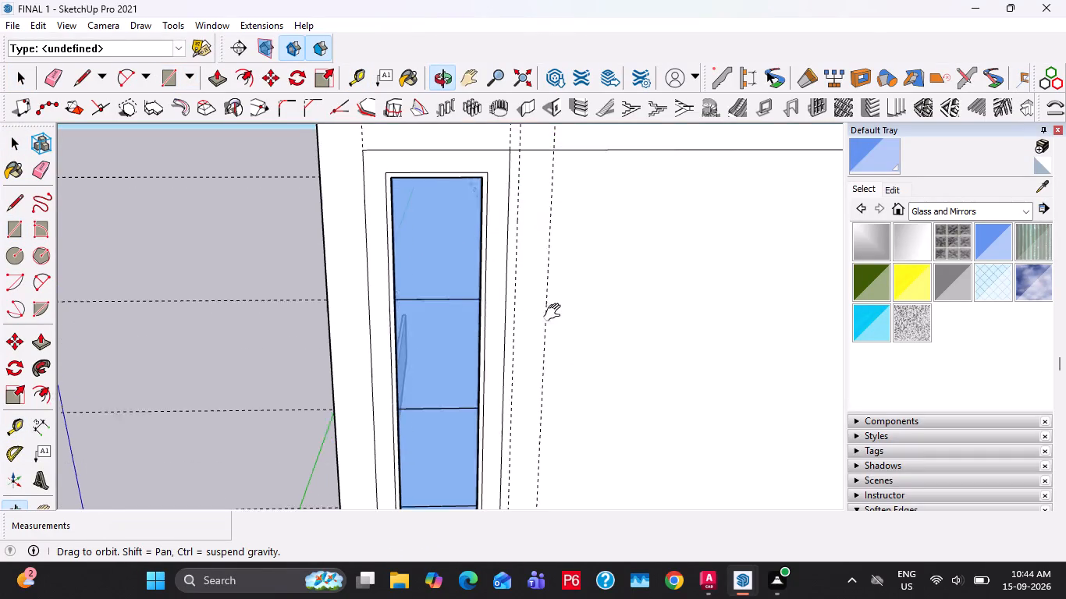
{"action": "middle_click_drag", "start_coordinate": [556, 313], "coordinate": [535, 288]}
{"action": "scroll", "coordinate": [503, 294], "scroll_direction": "up", "scroll_amount": 13}
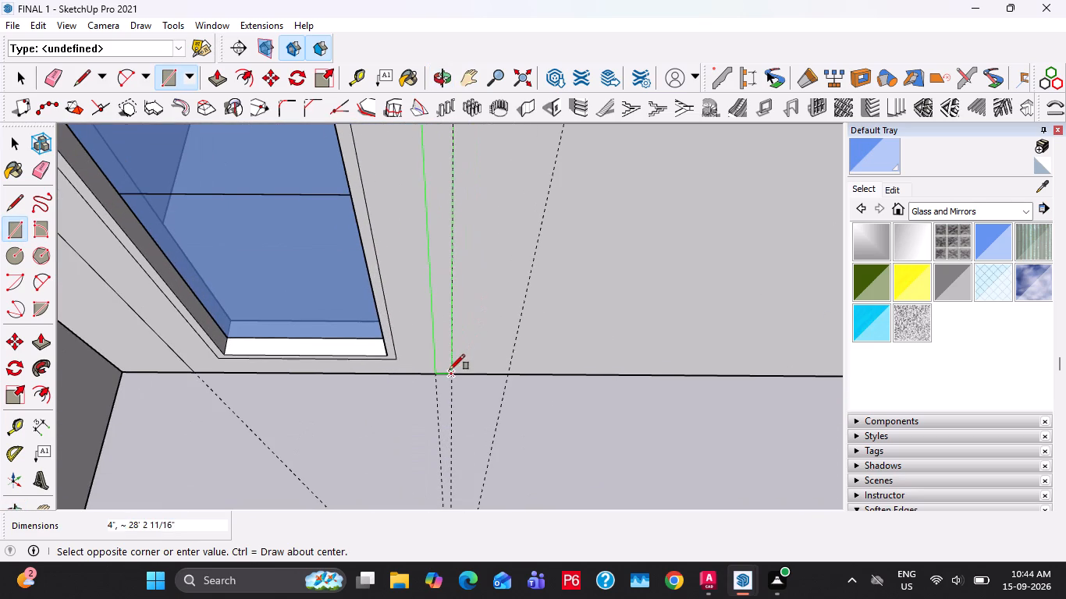
{"action": "left_click", "coordinate": [449, 373]}
{"action": "key", "text": "space"}
Extrude the narrow vertical strip beside the window border 2" outward.
{"action": "left_click", "coordinate": [440, 368]}
{"action": "key", "text": "p"}
{"action": "left_click", "coordinate": [440, 368]}
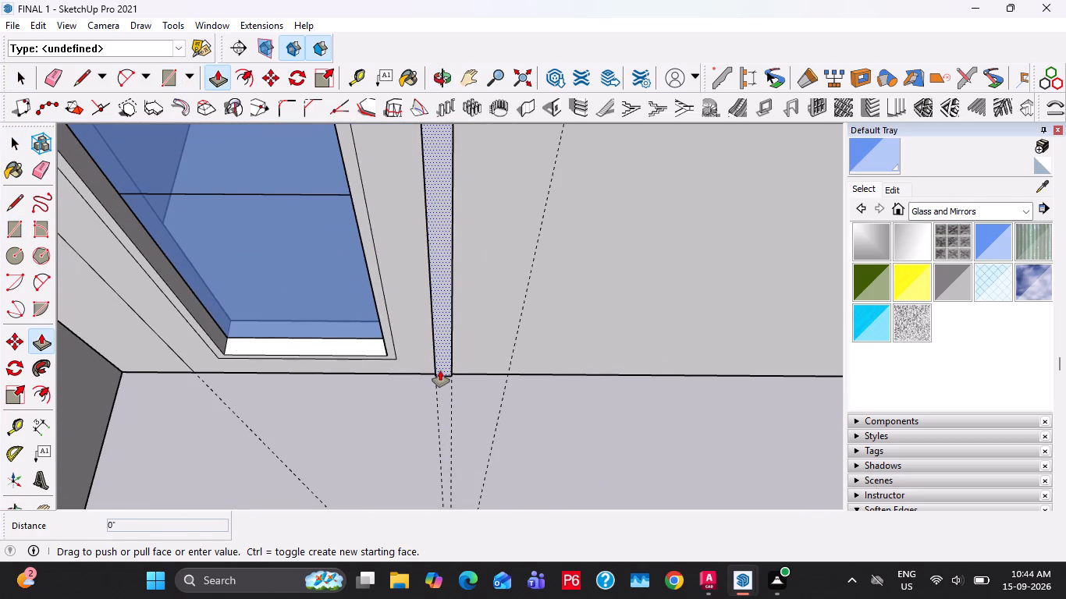
{"action": "type", "text": "2\""}
{"action": "key", "text": "Return"}
{"action": "key", "text": "space"}
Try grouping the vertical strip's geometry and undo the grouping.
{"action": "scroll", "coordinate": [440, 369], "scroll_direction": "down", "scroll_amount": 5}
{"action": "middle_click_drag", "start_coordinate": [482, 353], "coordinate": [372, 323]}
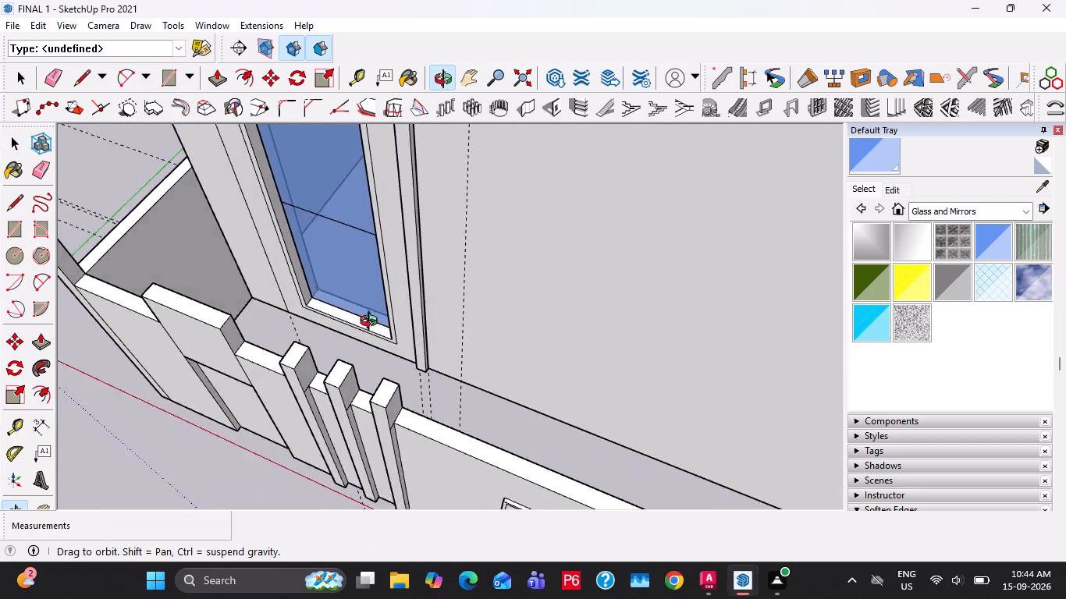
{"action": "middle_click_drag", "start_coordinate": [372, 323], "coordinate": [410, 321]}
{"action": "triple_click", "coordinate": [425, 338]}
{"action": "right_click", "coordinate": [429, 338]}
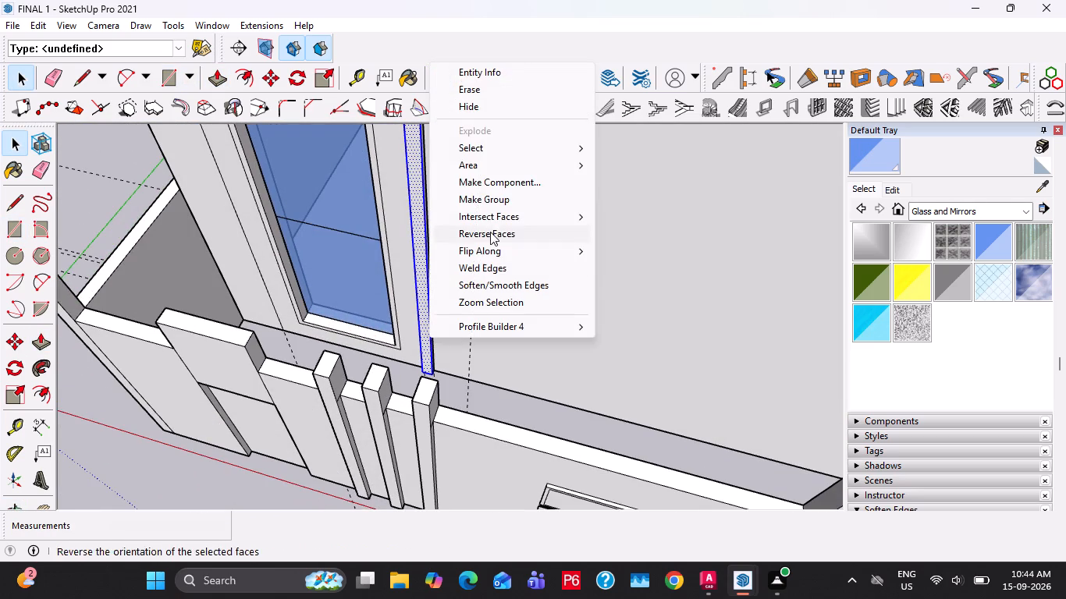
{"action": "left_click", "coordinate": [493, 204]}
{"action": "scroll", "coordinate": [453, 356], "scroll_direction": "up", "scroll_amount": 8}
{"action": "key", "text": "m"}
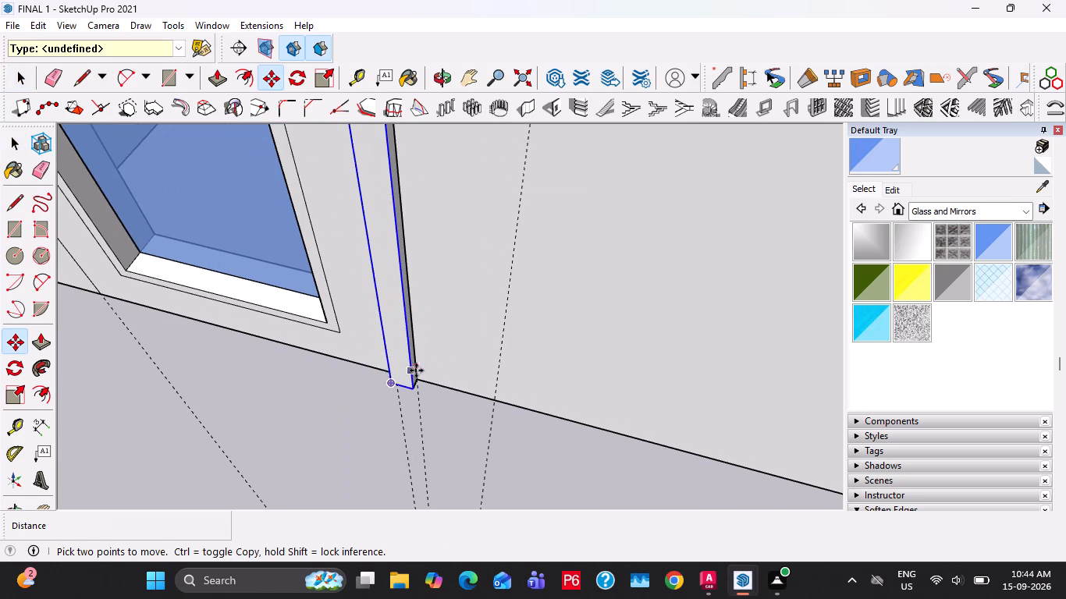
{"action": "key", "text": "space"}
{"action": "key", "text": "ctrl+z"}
Select all of the extruded vertical strip's connected geometry and make it a group.
{"action": "triple_click", "coordinate": [414, 373]}
{"action": "left_click", "coordinate": [414, 373]}
{"action": "right_click", "coordinate": [414, 371]}
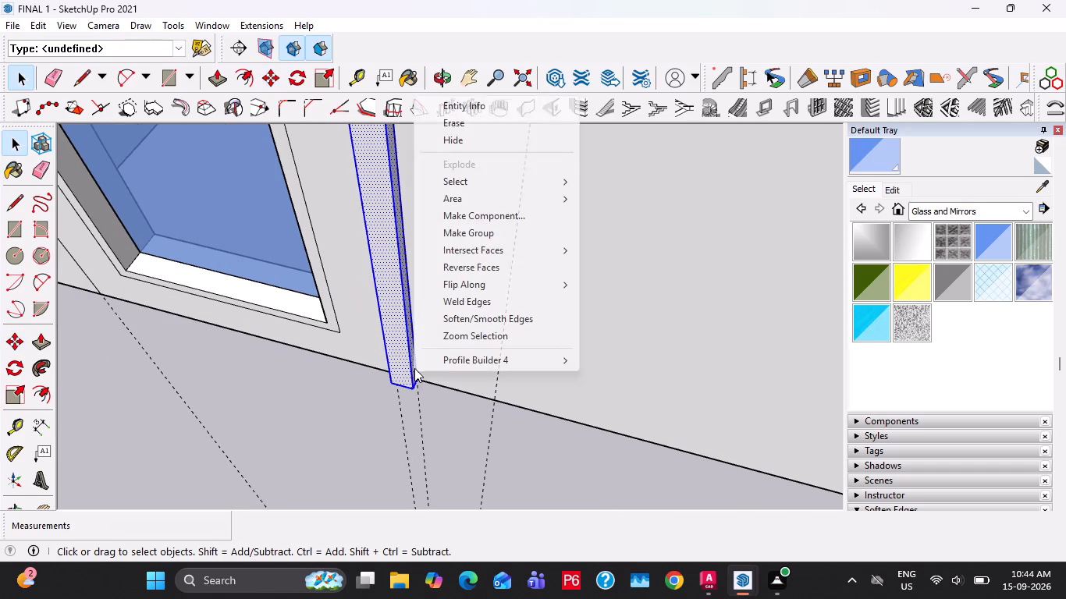
{"action": "left_click", "coordinate": [481, 232]}
Copy the vertical strip group 6" along the facade away from the window, and copy the new strip another 6".
{"action": "key", "text": "m"}
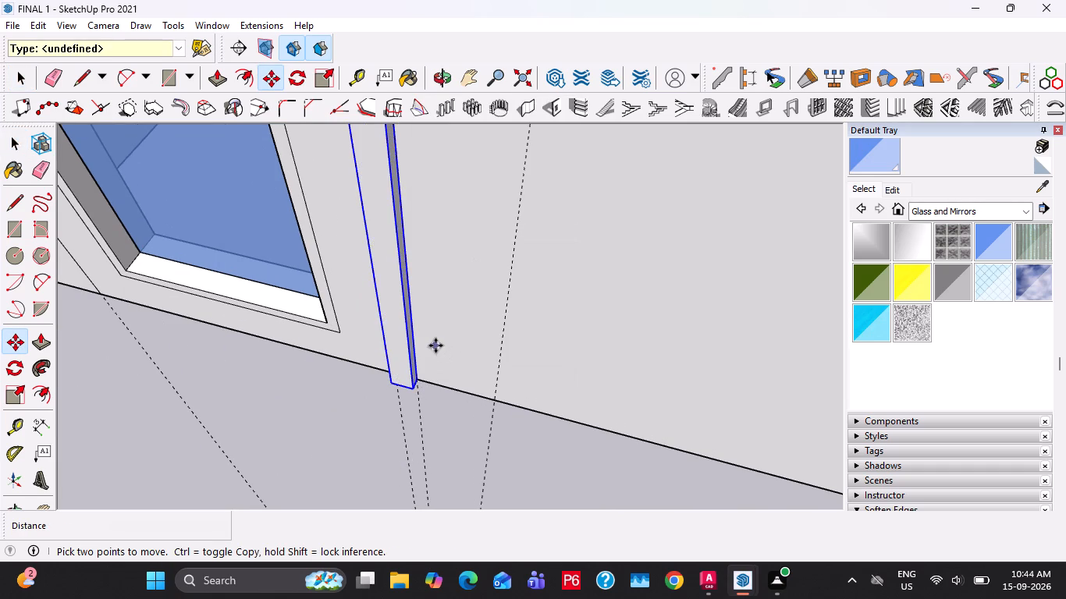
{"action": "left_click", "coordinate": [435, 346]}
{"action": "type", "text": "6\""}
{"action": "key", "text": "Return"}
{"action": "scroll", "coordinate": [467, 412], "scroll_direction": "up", "scroll_amount": 3}
{"action": "middle_click_drag", "start_coordinate": [462, 385], "coordinate": [496, 365]}
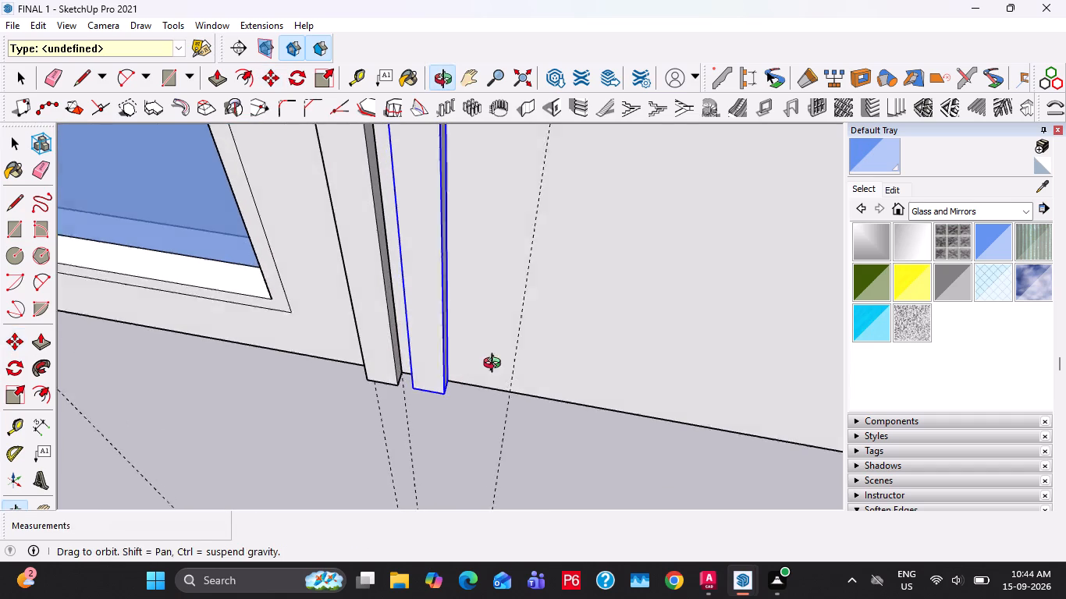
{"action": "middle_click_drag", "start_coordinate": [496, 365], "coordinate": [501, 361]}
{"action": "left_click", "coordinate": [478, 369], "text": "ctrl"}
{"action": "type", "text": "6\""}
{"action": "key", "text": "Return"}
{"action": "key", "text": "space"}
Place a vertical guide 4' beyond the guide next to the third vertical strip, after checking the reference elevation.
{"action": "scroll", "coordinate": [502, 369], "scroll_direction": "down", "scroll_amount": 20}
{"action": "scroll", "coordinate": [502, 369], "scroll_direction": "down", "scroll_amount": 20}
{"action": "scroll", "coordinate": [502, 369], "scroll_direction": "down", "scroll_amount": 2}
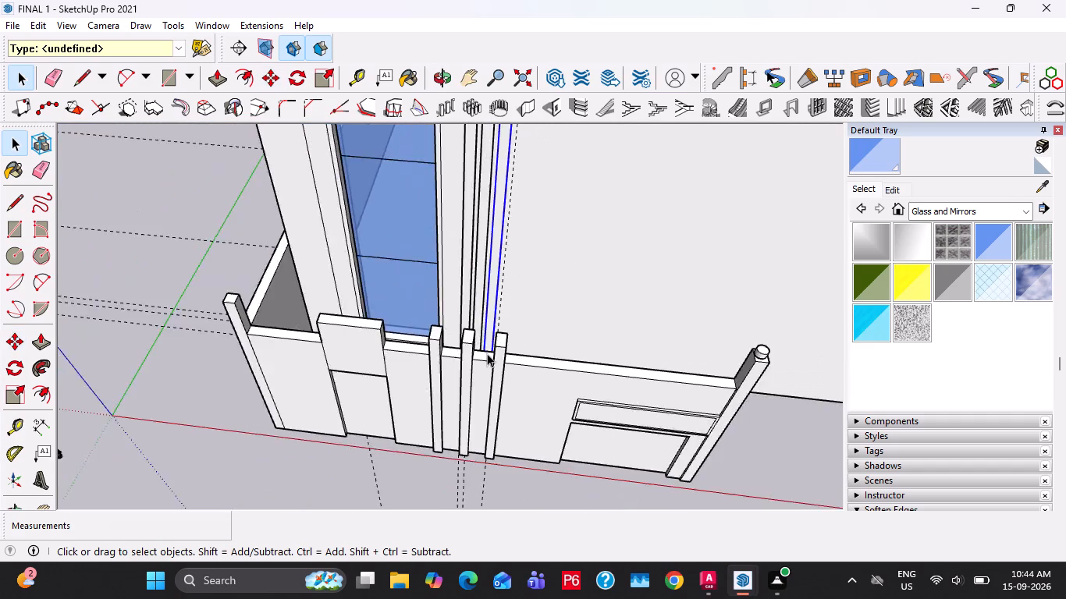
{"action": "scroll", "coordinate": [487, 353], "scroll_direction": "down", "scroll_amount": 18}
{"action": "middle_click_drag", "start_coordinate": [577, 358], "coordinate": [454, 271], "text": "shift"}
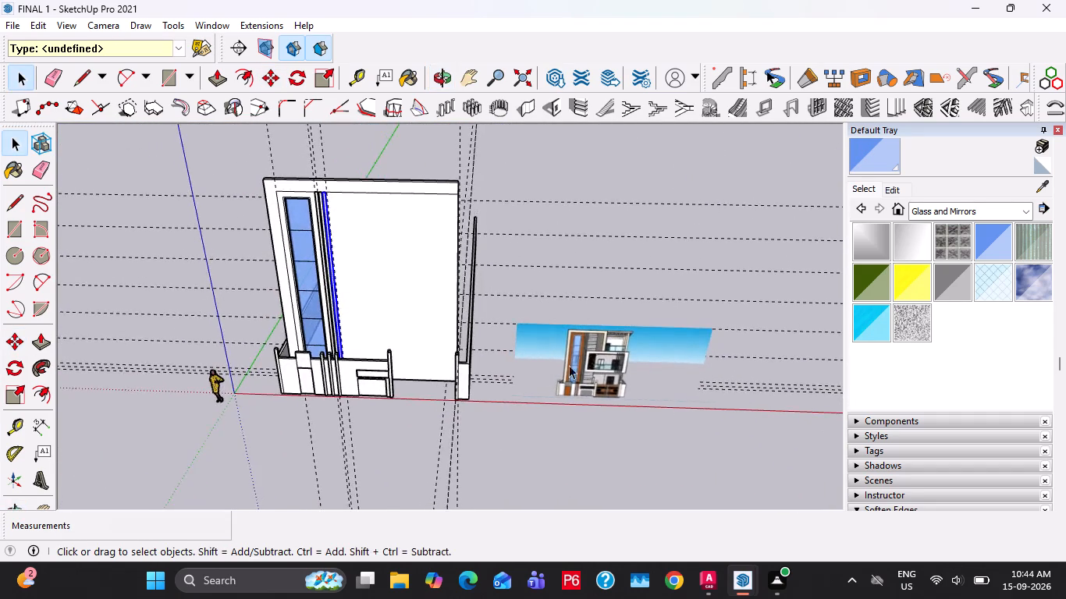
{"action": "scroll", "coordinate": [578, 370], "scroll_direction": "up", "scroll_amount": 3}
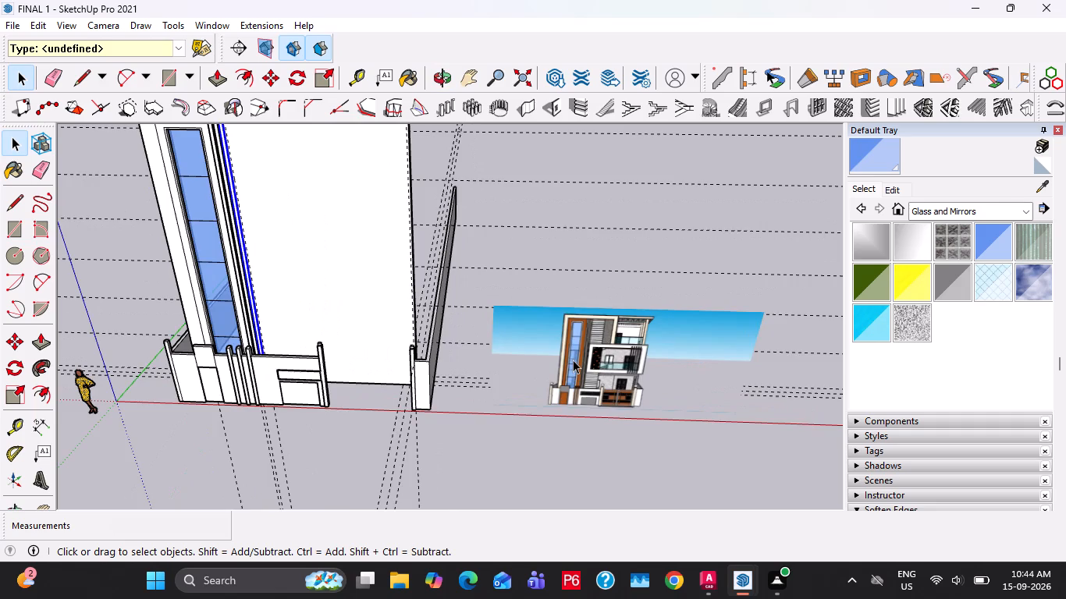
{"action": "scroll", "coordinate": [620, 341], "scroll_direction": "up", "scroll_amount": 6}
{"action": "scroll", "coordinate": [619, 341], "scroll_direction": "down", "scroll_amount": 2}
{"action": "middle_click_drag", "start_coordinate": [330, 315], "coordinate": [409, 353], "text": "shift"}
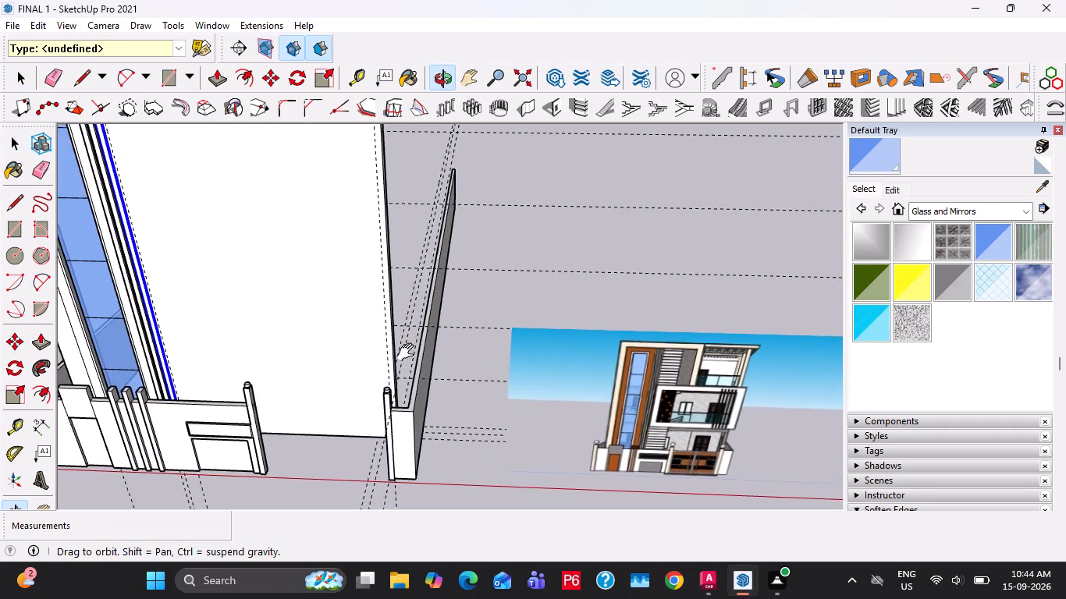
{"action": "middle_click_drag", "start_coordinate": [409, 353], "coordinate": [580, 459], "text": "shift"}
{"action": "scroll", "coordinate": [331, 208], "scroll_direction": "up", "scroll_amount": 16}
{"action": "key", "text": "y"}
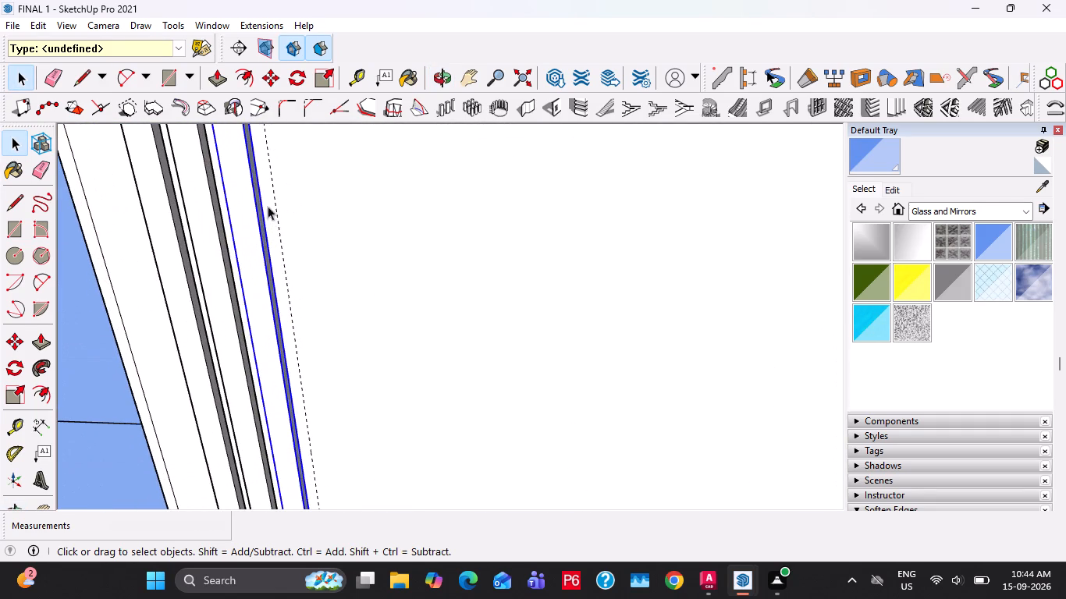
{"action": "key", "text": "t"}
{"action": "left_click", "coordinate": [280, 220]}
{"action": "scroll", "coordinate": [347, 225], "scroll_direction": "down", "scroll_amount": 4}
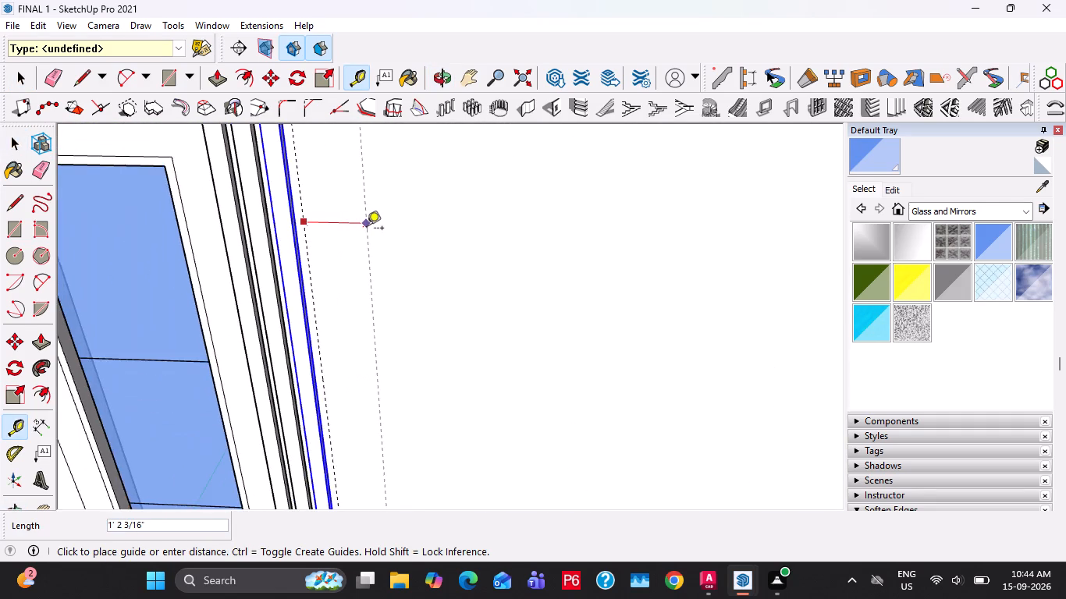
{"action": "scroll", "coordinate": [367, 229], "scroll_direction": "down", "scroll_amount": 4}
{"action": "type", "text": "4'"}
{"action": "key", "text": "Return"}
Place a horizontal guide 10' above the facade's bottom edge.
{"action": "scroll", "coordinate": [367, 229], "scroll_direction": "down", "scroll_amount": 16}
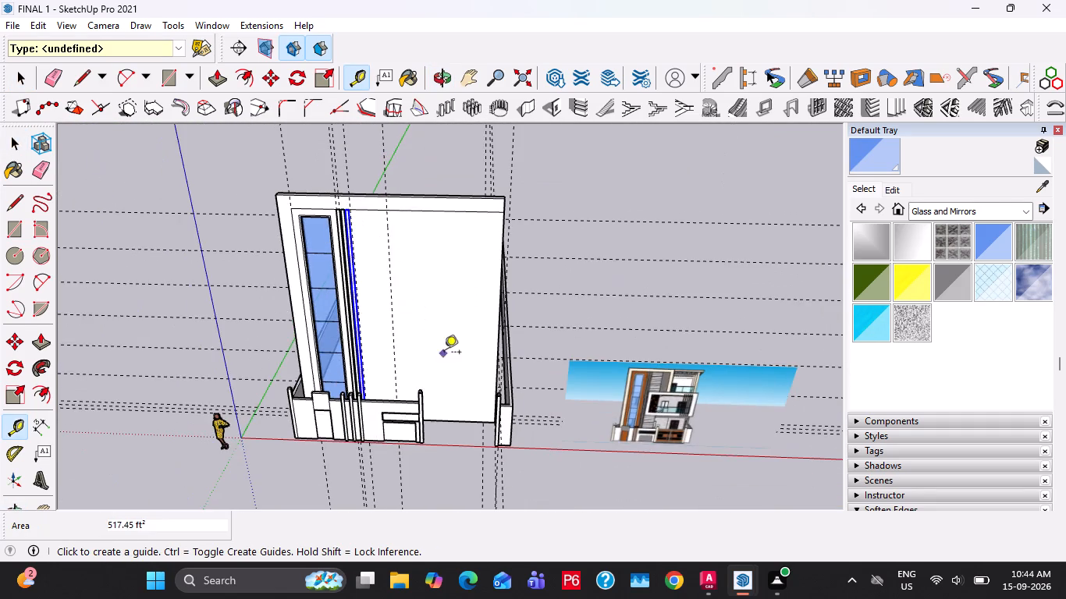
{"action": "scroll", "coordinate": [780, 461], "scroll_direction": "up", "scroll_amount": 4}
{"action": "scroll", "coordinate": [563, 389], "scroll_direction": "up", "scroll_amount": 1}
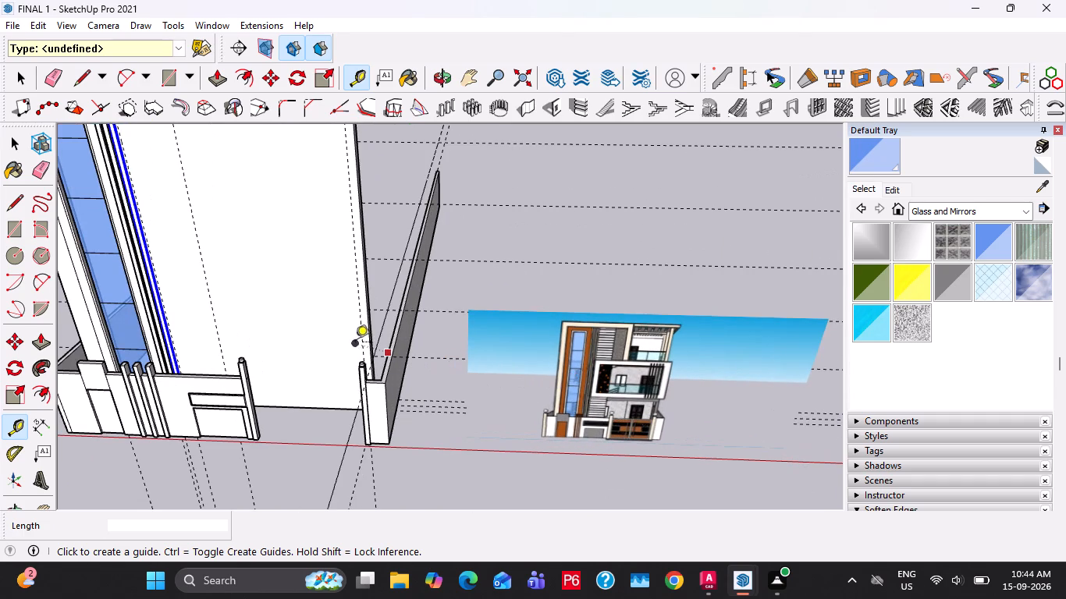
{"action": "middle_click_drag", "start_coordinate": [355, 343], "coordinate": [412, 352], "text": "shift"}
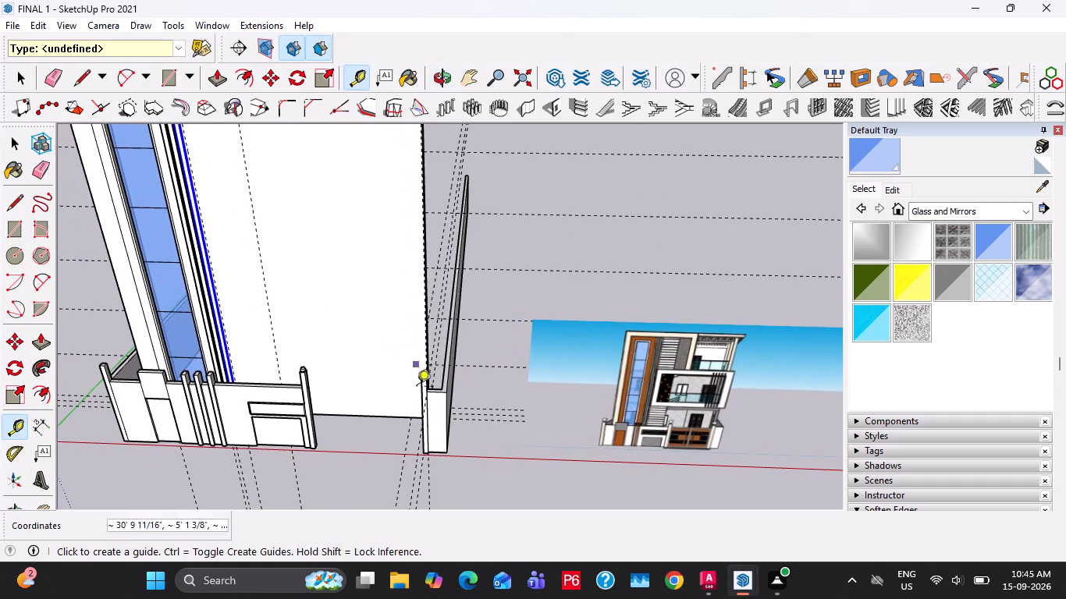
{"action": "scroll", "coordinate": [418, 405], "scroll_direction": "up", "scroll_amount": 3}
{"action": "left_click_drag", "start_coordinate": [400, 422], "coordinate": [400, 415]}
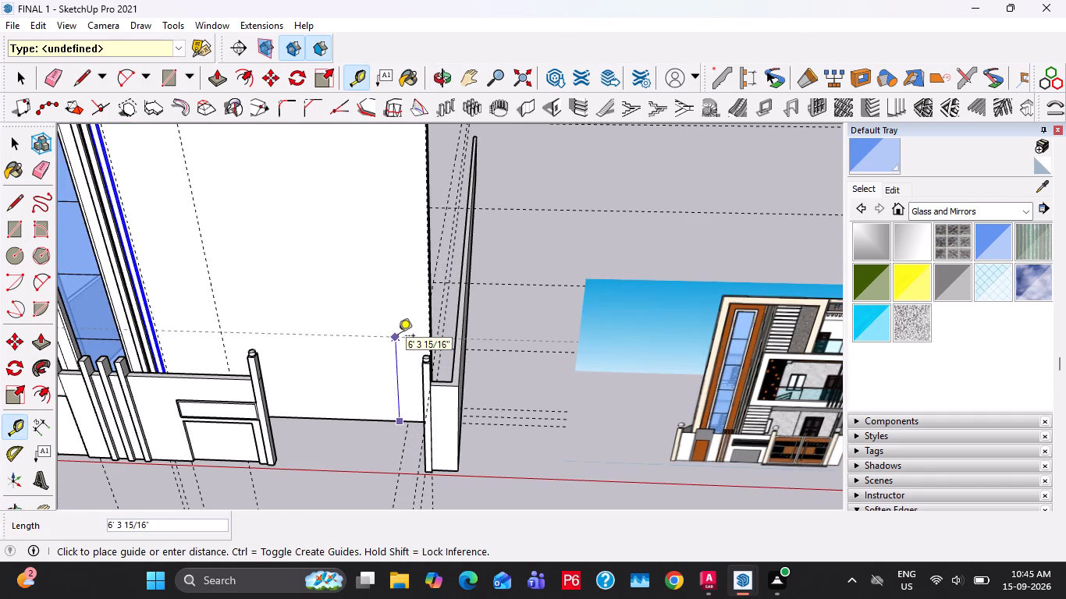
{"action": "type", "text": "10'"}
{"action": "key", "text": "Return"}
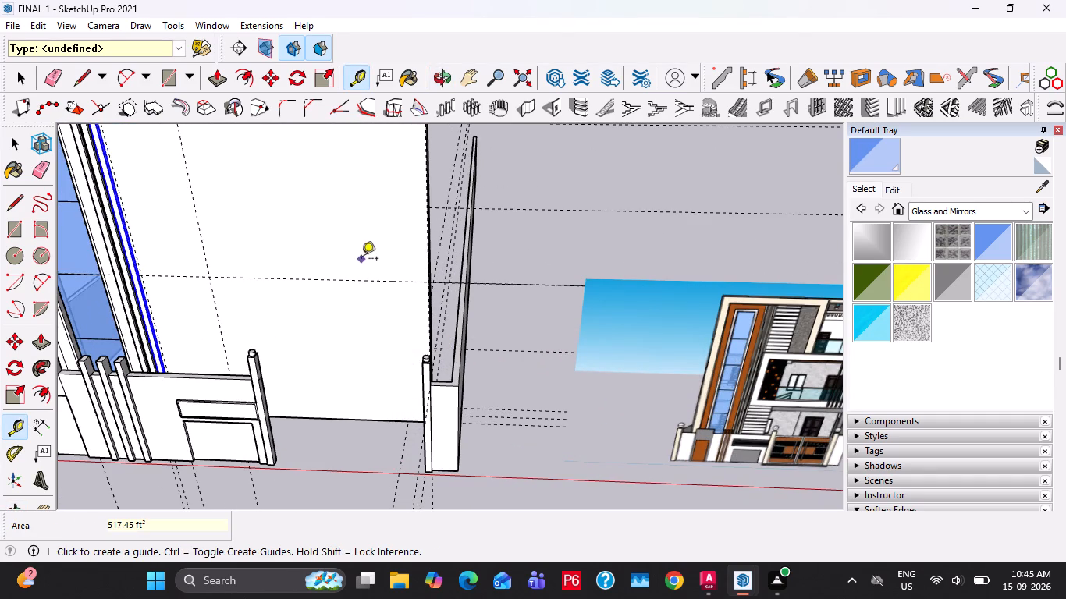
{"action": "middle_click_drag", "start_coordinate": [396, 271], "coordinate": [372, 291], "text": "shift"}
{"action": "key", "text": "space"}
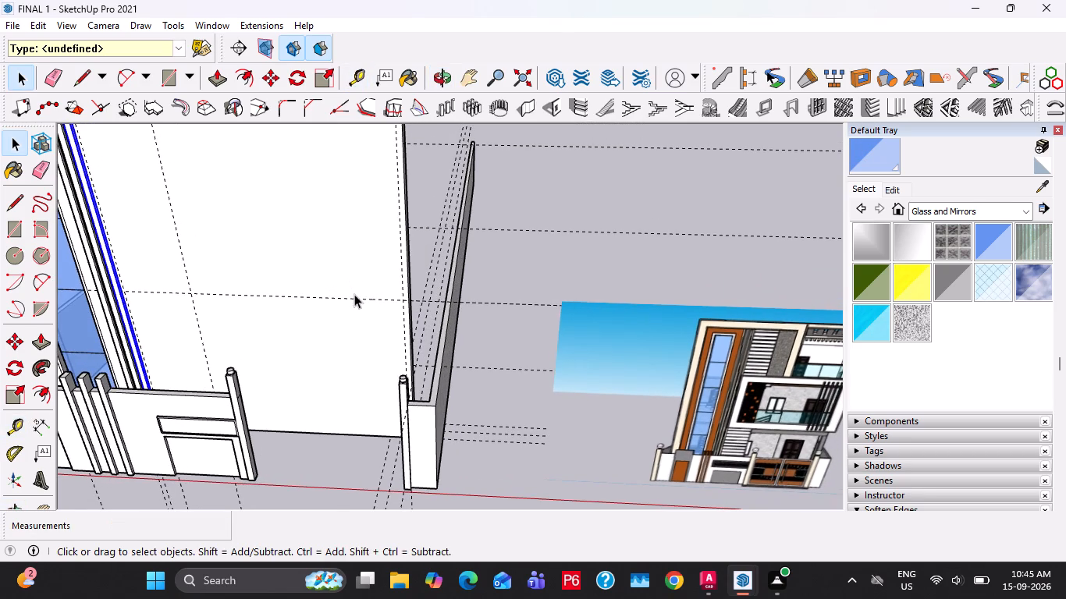
Place a second horizontal guide 4" above the 10' guide.
{"action": "scroll", "coordinate": [354, 294], "scroll_direction": "up", "scroll_amount": 3}
{"action": "key", "text": "t"}
{"action": "left_click", "coordinate": [366, 301]}
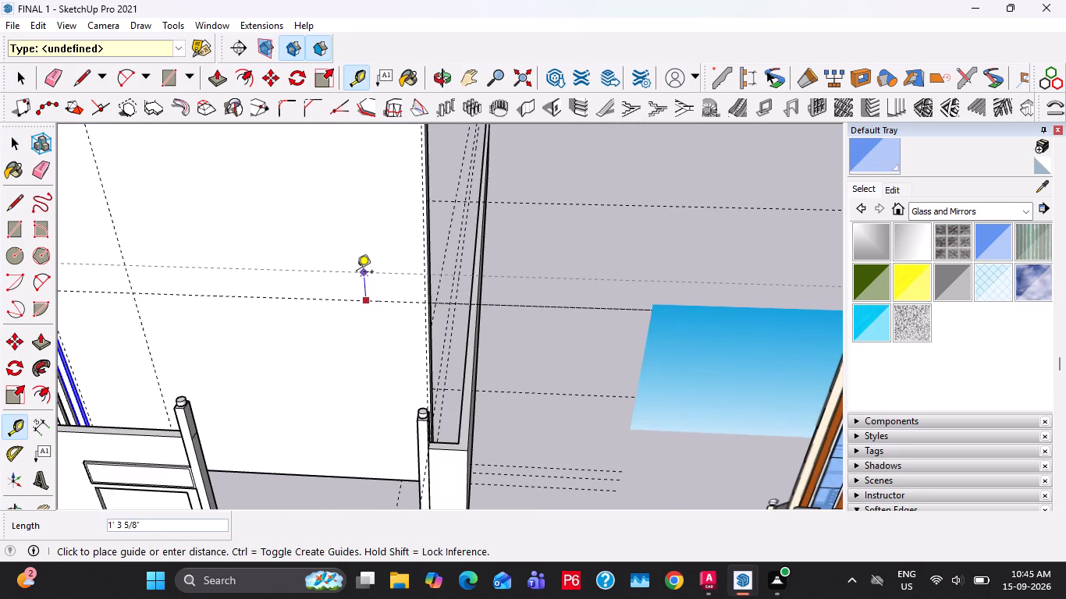
{"action": "key", "text": "5"}
{"action": "key", "text": "BackSpace"}
{"action": "type", "text": "4\""}
{"action": "key", "text": "Return"}
{"action": "key", "text": "space"}
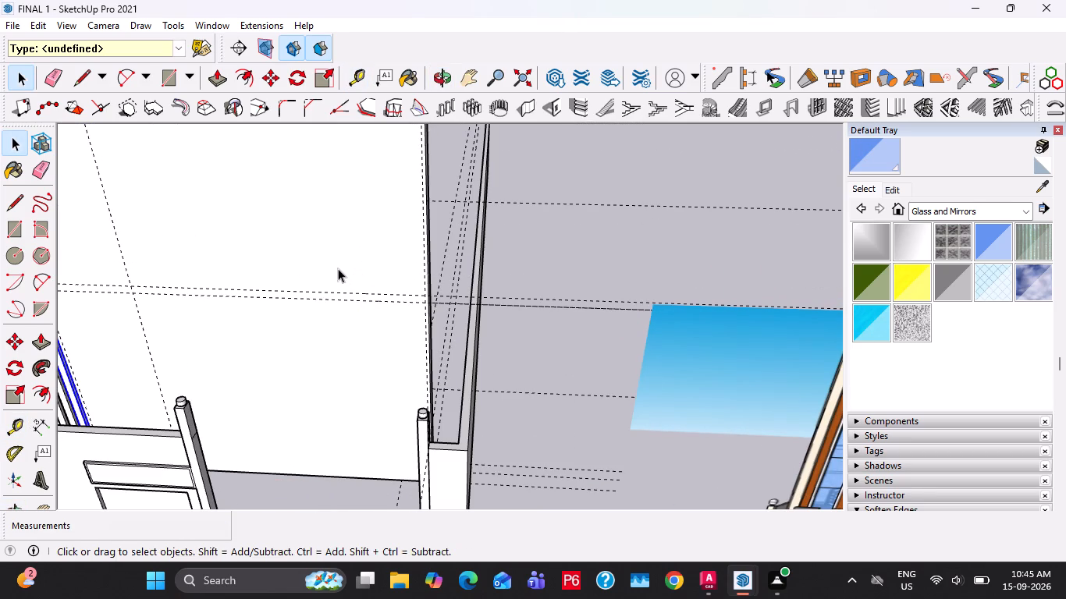
In the facade group, draw a 4" high rectangle between the two horizontal guides, from the vertical guide to the facade's far edge.
{"action": "double_click", "coordinate": [338, 268]}
{"action": "middle_click_drag", "start_coordinate": [219, 271], "coordinate": [472, 282], "text": "shift"}
{"action": "scroll", "coordinate": [385, 302], "scroll_direction": "up", "scroll_amount": 2}
{"action": "key", "text": "r"}
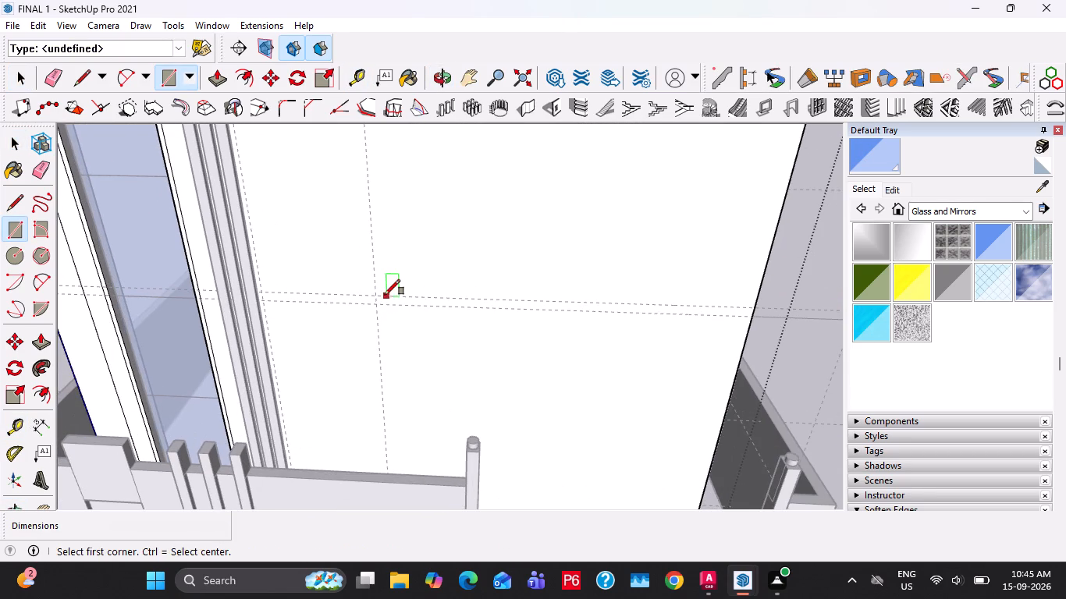
{"action": "left_click", "coordinate": [378, 296]}
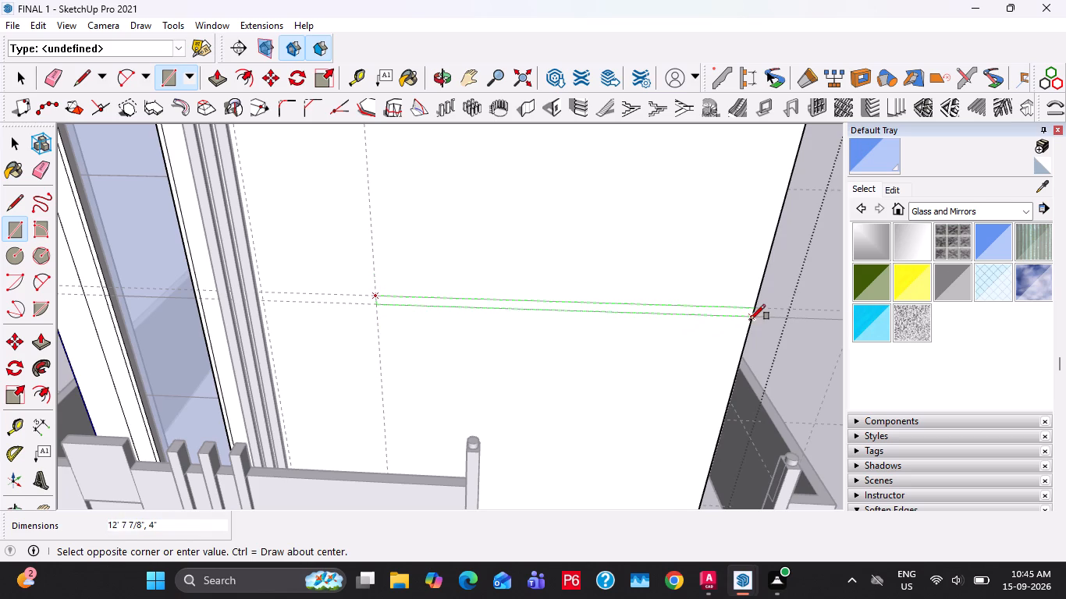
{"action": "left_click", "coordinate": [750, 320]}
{"action": "key", "text": "space"}
Draw a 10' vertical line from the 4" band's lower corner at the guide down to the facade's bottom edge.
{"action": "left_click", "coordinate": [609, 386]}
{"action": "middle_click_drag", "start_coordinate": [450, 360], "coordinate": [446, 351]}
{"action": "scroll", "coordinate": [446, 350], "scroll_direction": "up", "scroll_amount": 1}
{"action": "scroll", "coordinate": [449, 357], "scroll_direction": "down", "scroll_amount": 4}
{"action": "key", "text": "l"}
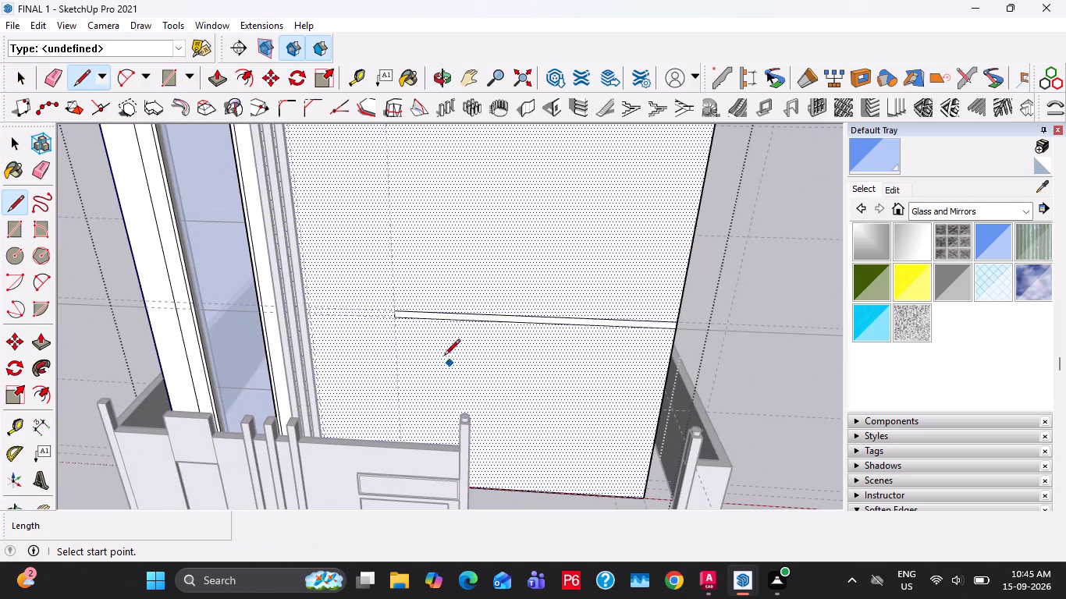
{"action": "left_click", "coordinate": [398, 321]}
{"action": "middle_click_drag", "start_coordinate": [430, 361], "coordinate": [392, 446]}
{"action": "scroll", "coordinate": [412, 429], "scroll_direction": "up", "scroll_amount": 3}
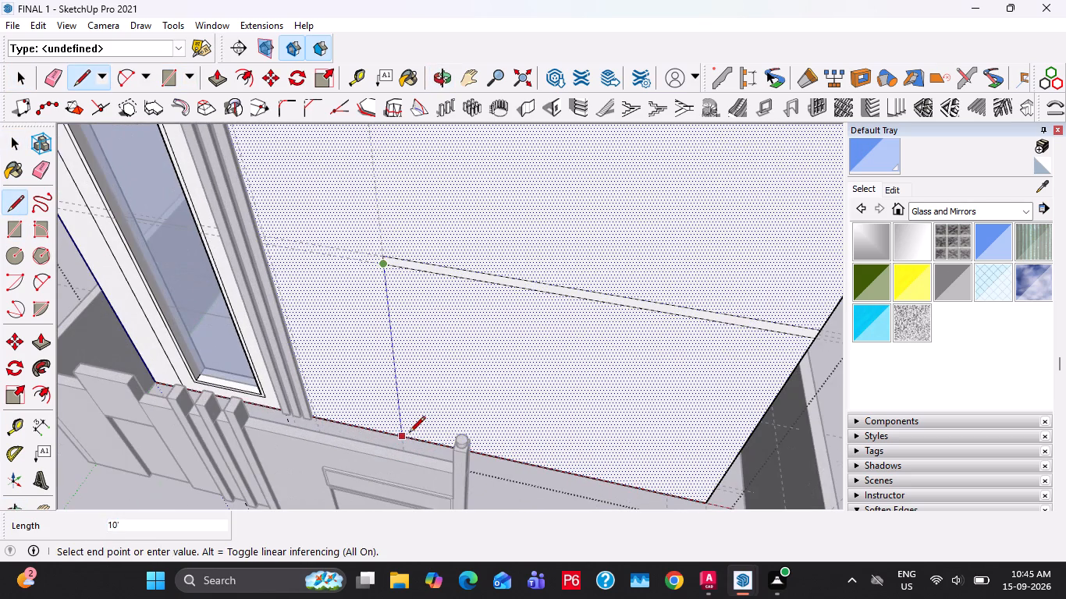
{"action": "left_click", "coordinate": [409, 434]}
Push the face below the band 9" through the facade to cut the ground-floor opening, and leave the group.
{"action": "key", "text": "space"}
{"action": "left_click", "coordinate": [427, 381]}
{"action": "key", "text": "p"}
{"action": "left_click", "coordinate": [428, 380]}
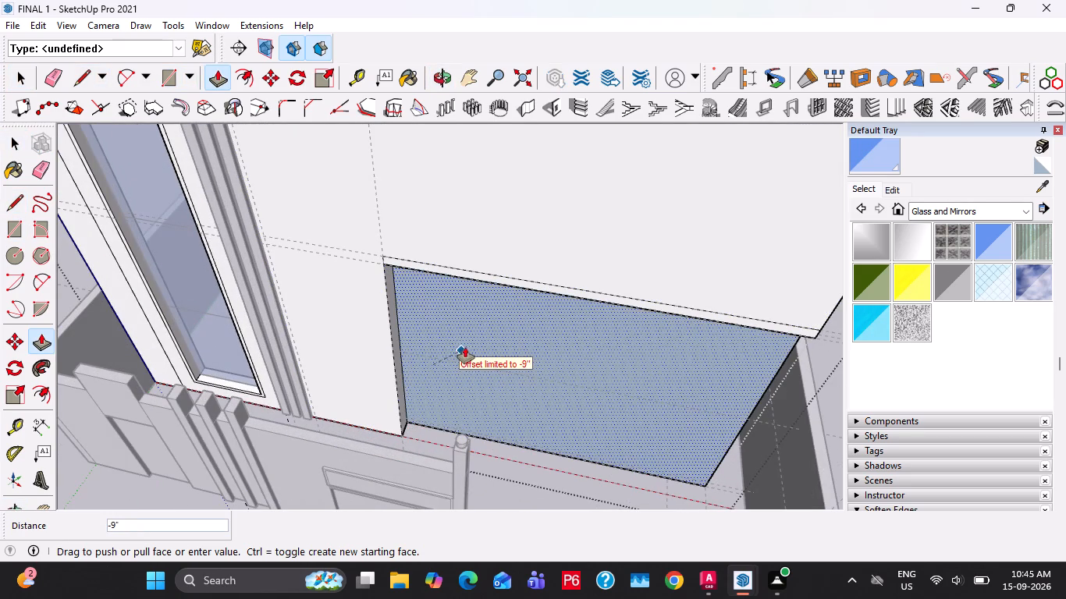
{"action": "left_click", "coordinate": [466, 346]}
{"action": "key", "text": "space"}
{"action": "middle_click_drag", "start_coordinate": [482, 392], "coordinate": [537, 334]}
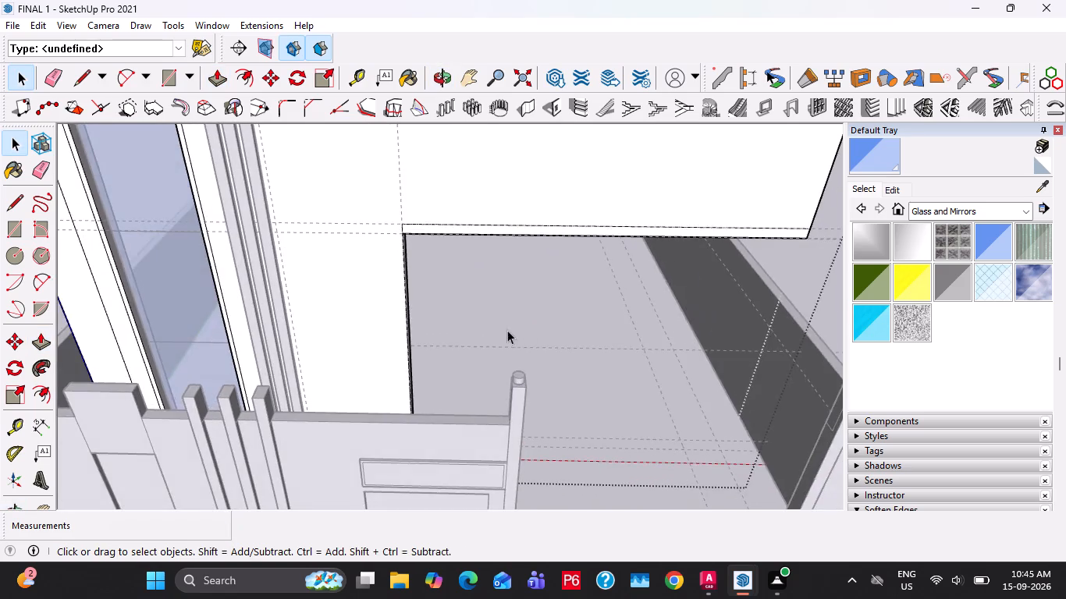
{"action": "key", "text": "Escape"}
{"action": "key", "text": "Escape"}
Delete all guides in the model.
{"action": "scroll", "coordinate": [488, 330], "scroll_direction": "down", "scroll_amount": 6}
{"action": "middle_click_drag", "start_coordinate": [436, 274], "coordinate": [428, 354], "text": "shift"}
{"action": "left_click", "coordinate": [46, 27]}
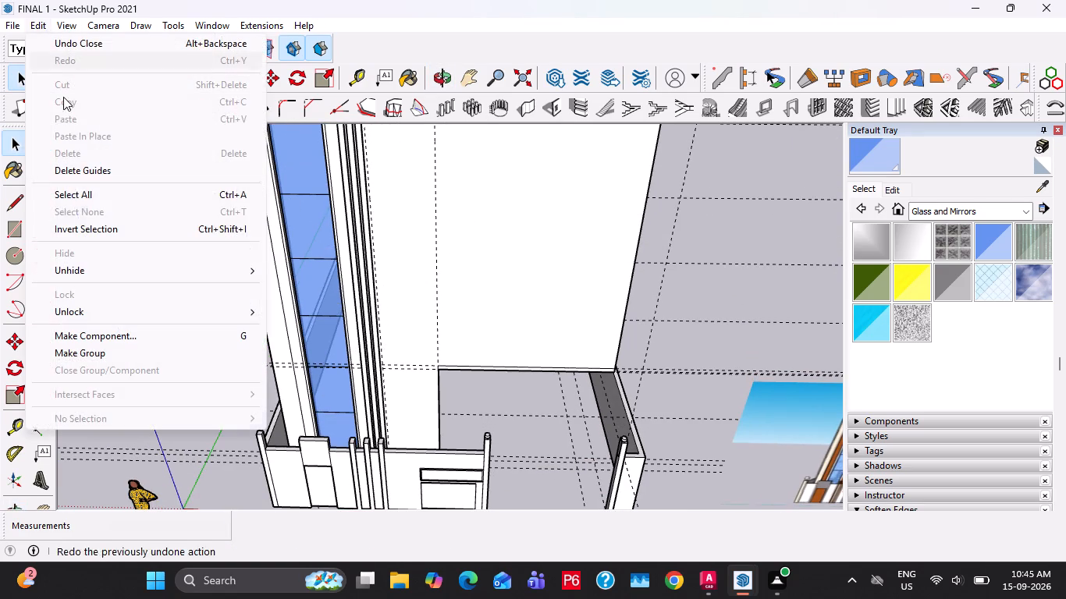
{"action": "left_click", "coordinate": [86, 177]}
Place a guide along the vertical edge of the ground-floor opening, extending up the facade.
{"action": "scroll", "coordinate": [297, 272], "scroll_direction": "down", "scroll_amount": 6}
{"action": "middle_click_drag", "start_coordinate": [403, 334], "coordinate": [404, 248]}
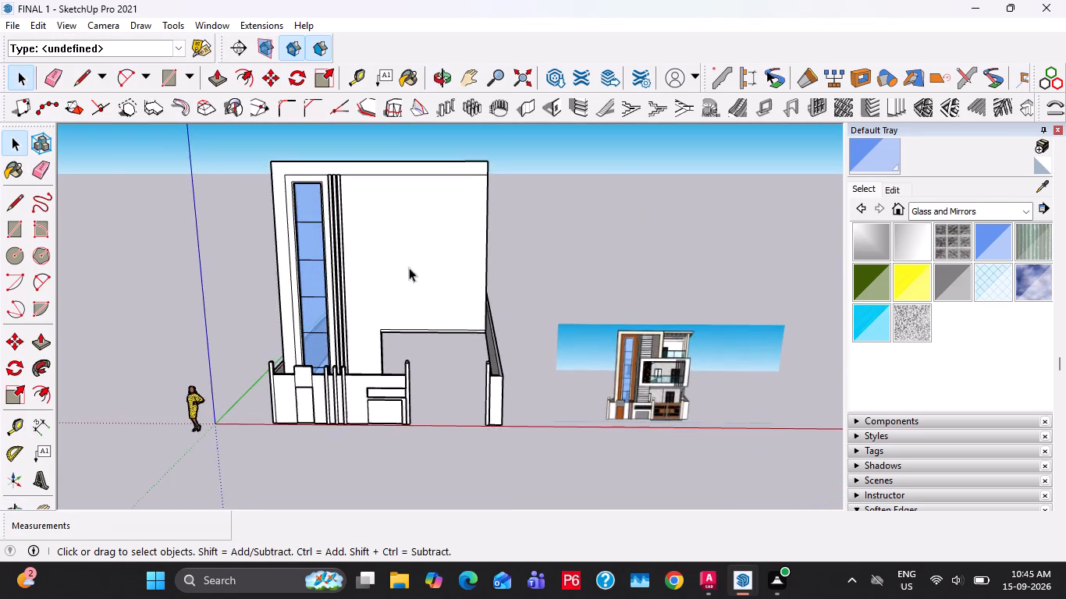
{"action": "scroll", "coordinate": [395, 322], "scroll_direction": "up", "scroll_amount": 3}
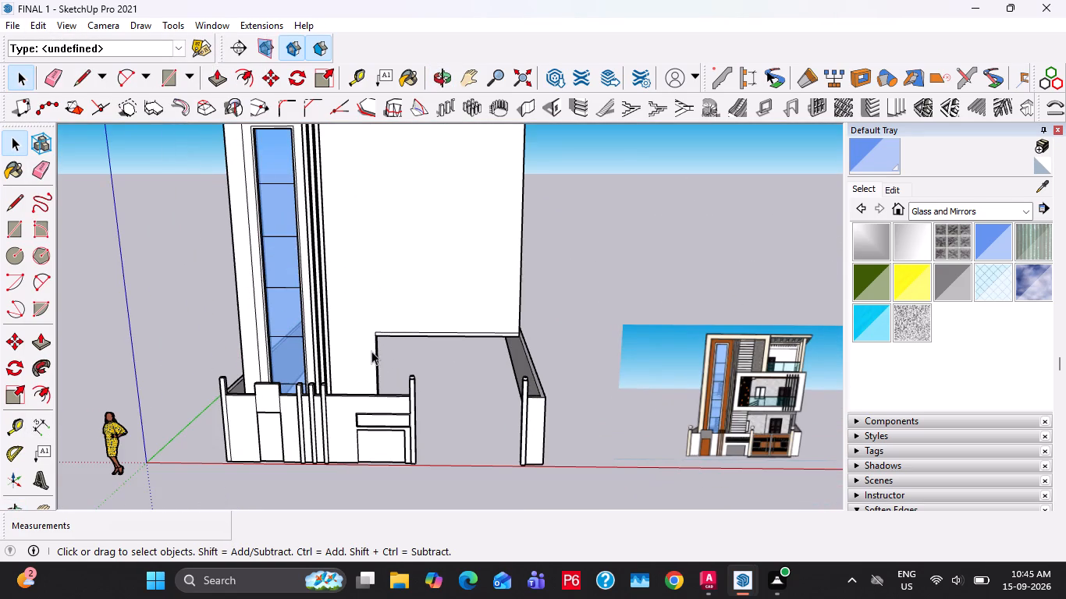
{"action": "key", "text": "t"}
{"action": "scroll", "coordinate": [363, 356], "scroll_direction": "up", "scroll_amount": 3}
{"action": "double_click", "coordinate": [378, 356]}
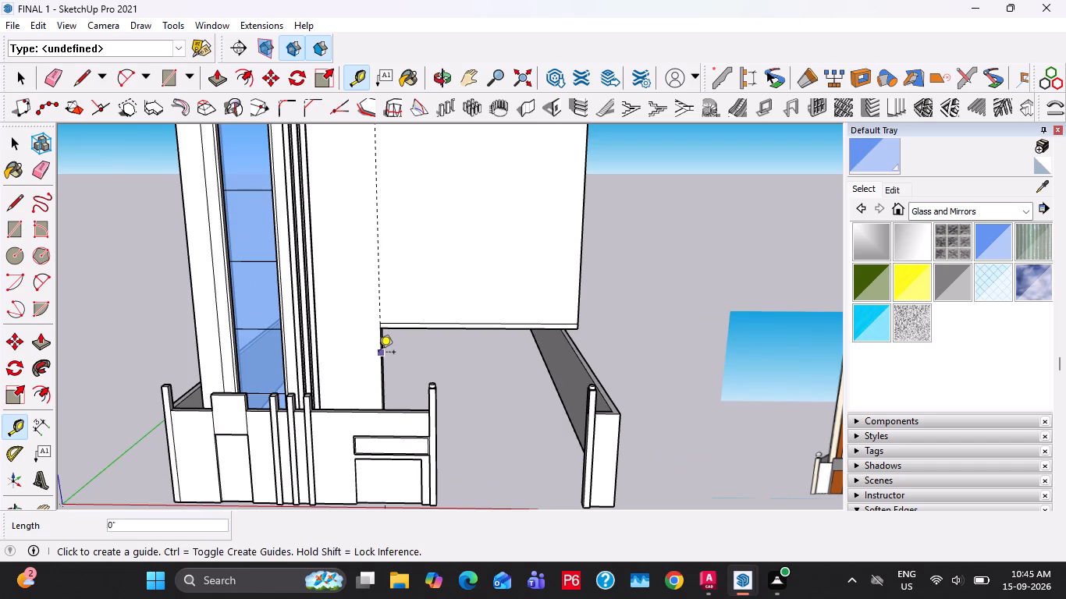
Open the facade group and offset the border face 1" inward.
{"action": "scroll", "coordinate": [361, 294], "scroll_direction": "down", "scroll_amount": 5}
{"action": "middle_click_drag", "start_coordinate": [347, 220], "coordinate": [368, 370], "text": "shift"}
{"action": "scroll", "coordinate": [357, 307], "scroll_direction": "up", "scroll_amount": 12}
{"action": "middle_click_drag", "start_coordinate": [371, 305], "coordinate": [356, 197]}
{"action": "scroll", "coordinate": [356, 197], "scroll_direction": "up", "scroll_amount": 5}
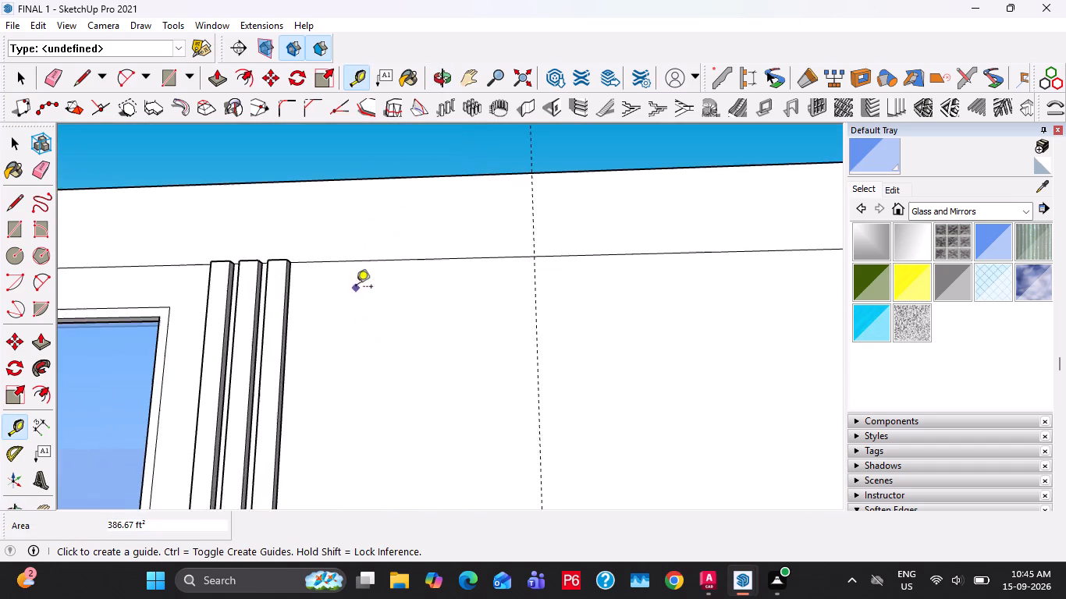
{"action": "key", "text": "space"}
{"action": "double_click", "coordinate": [463, 220]}
{"action": "left_click", "coordinate": [436, 210]}
{"action": "scroll", "coordinate": [413, 228], "scroll_direction": "down", "scroll_amount": 11}
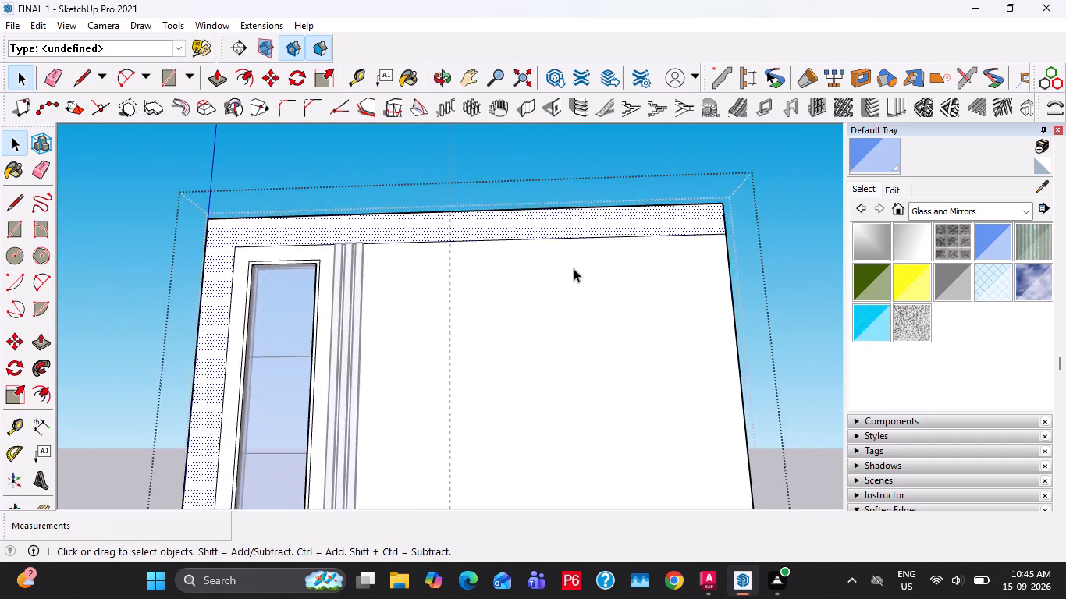
{"action": "scroll", "coordinate": [574, 268], "scroll_direction": "down", "scroll_amount": 5}
{"action": "scroll", "coordinate": [553, 277], "scroll_direction": "up", "scroll_amount": 1, "text": "shift"}
{"action": "middle_click_drag", "start_coordinate": [528, 274], "coordinate": [208, 225], "text": "shift"}
{"action": "scroll", "coordinate": [290, 241], "scroll_direction": "down", "scroll_amount": 7}
{"action": "scroll", "coordinate": [510, 434], "scroll_direction": "up", "scroll_amount": 13}
{"action": "scroll", "coordinate": [432, 349], "scroll_direction": "down", "scroll_amount": 9}
{"action": "middle_click_drag", "start_coordinate": [158, 267], "coordinate": [663, 454], "text": "shift"}
{"action": "scroll", "coordinate": [472, 370], "scroll_direction": "up", "scroll_amount": 5}
{"action": "key", "text": "f"}
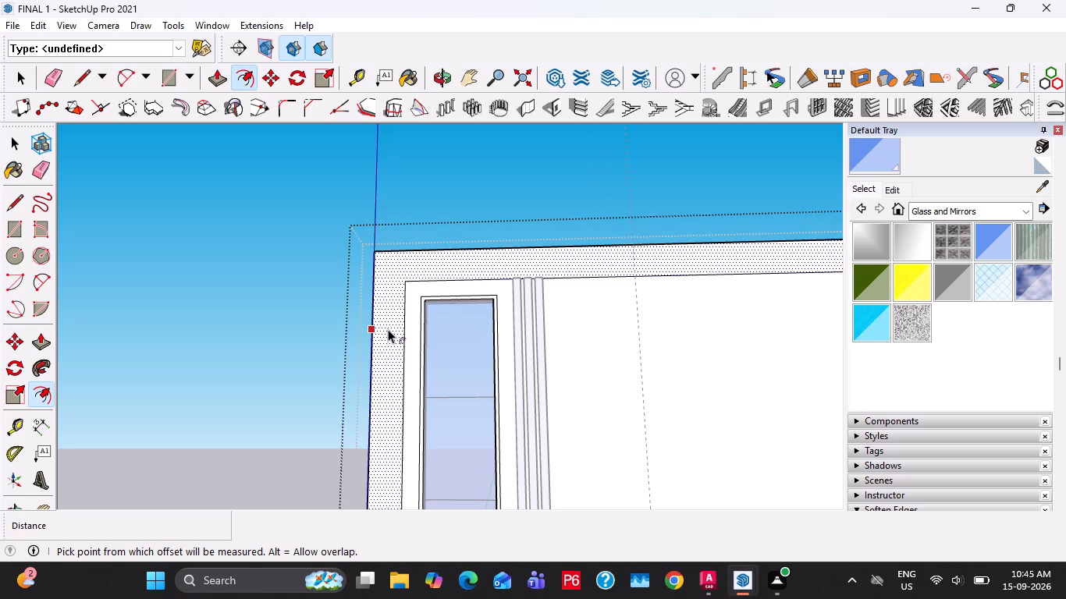
{"action": "left_click", "coordinate": [388, 329]}
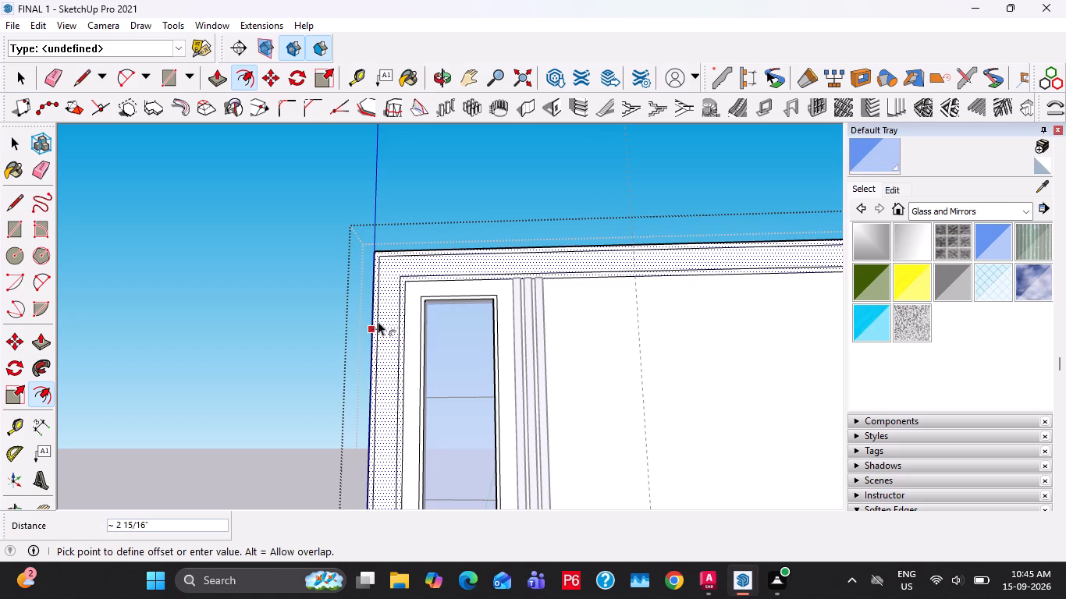
{"action": "type", "text": "1\""}
{"action": "key", "text": "Return"}
{"action": "key", "text": "space"}
Extrude the middle face of the facade border outward 1', and leave the group.
{"action": "middle_click_drag", "start_coordinate": [484, 302], "coordinate": [428, 401]}
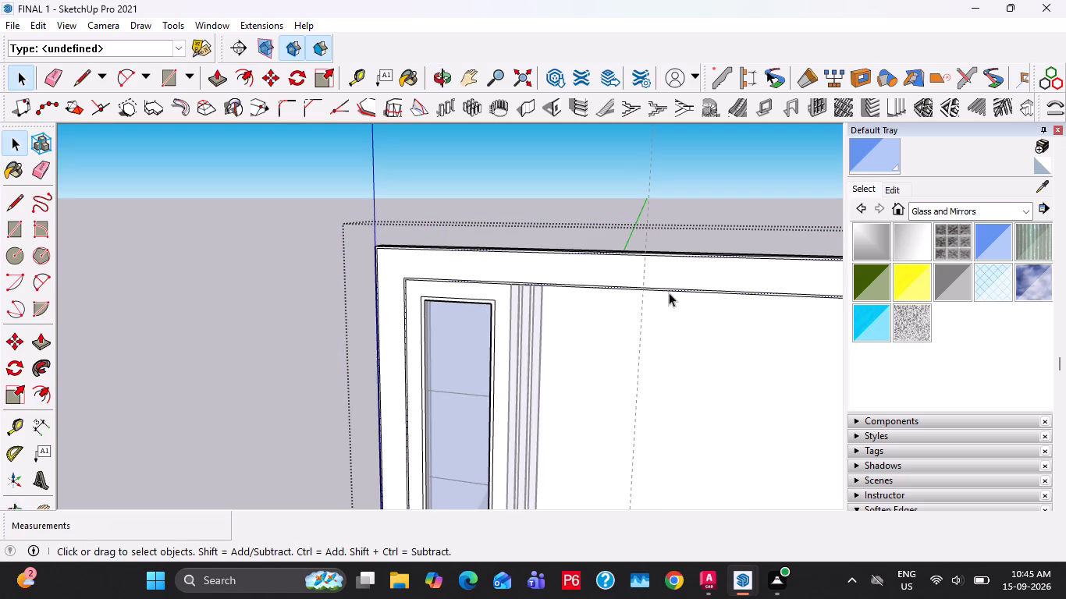
{"action": "left_click", "coordinate": [648, 277]}
{"action": "key", "text": "p"}
{"action": "left_click", "coordinate": [648, 277]}
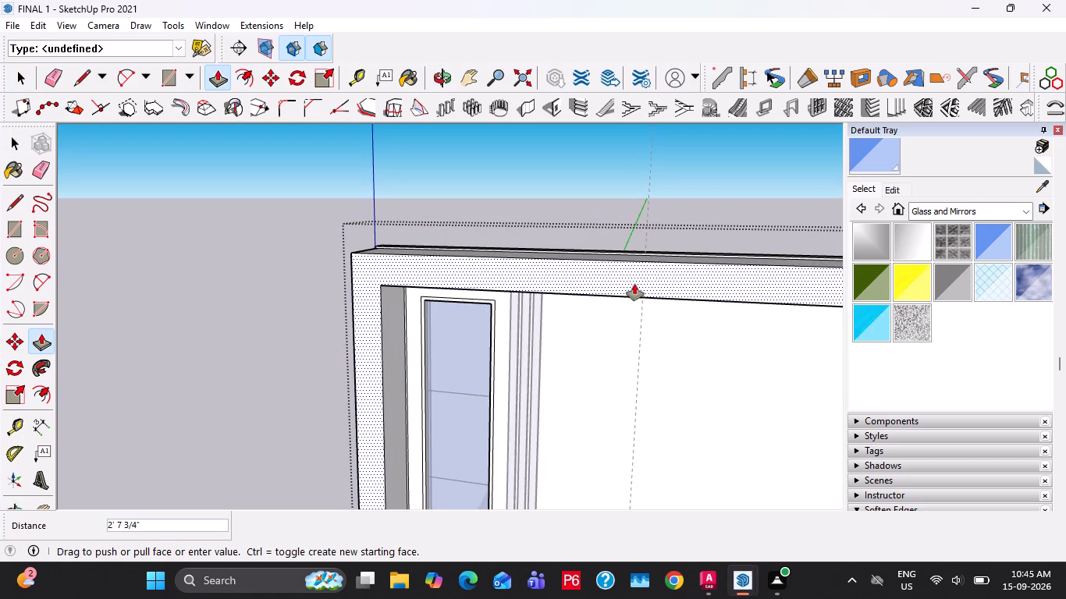
{"action": "type", "text": "1;"}
{"action": "key", "text": "BackSpace"}
{"action": "key", "text": "BackSpace"}
{"action": "type", "text": "1'"}
{"action": "key", "text": "Return"}
{"action": "key", "text": "space"}
{"action": "scroll", "coordinate": [470, 254], "scroll_direction": "down", "scroll_amount": 7}
{"action": "middle_click_drag", "start_coordinate": [595, 350], "coordinate": [636, 326]}
{"action": "key", "text": "Escape"}
{"action": "scroll", "coordinate": [533, 307], "scroll_direction": "up", "scroll_amount": 7}
{"action": "key", "text": "Escape"}
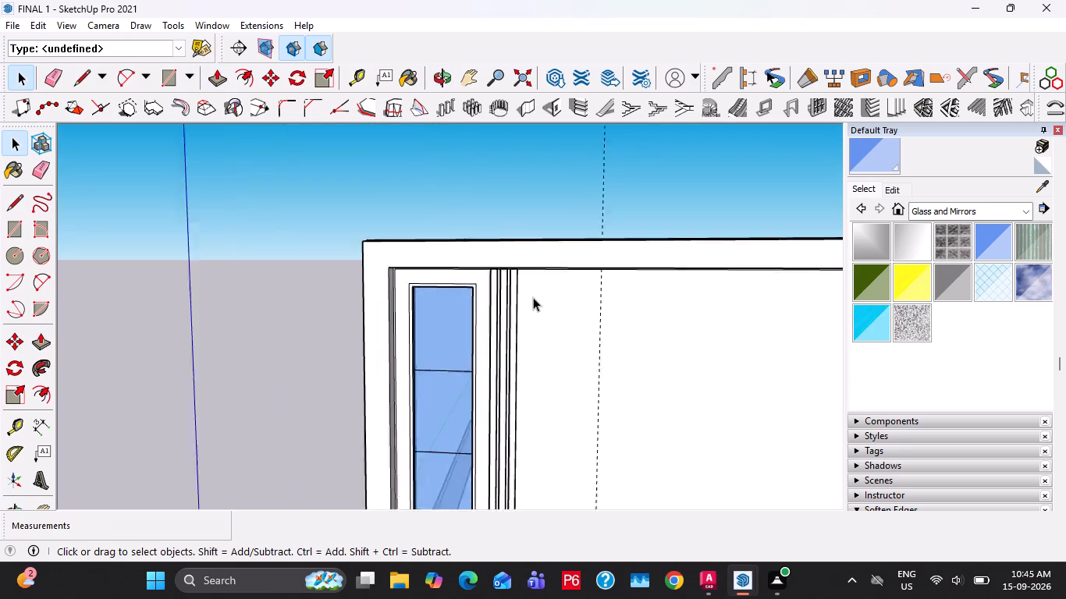
Extrude the border's thin 1" edging face outward 1'1", and leave the group.
{"action": "scroll", "coordinate": [533, 297], "scroll_direction": "up", "scroll_amount": 3}
{"action": "middle_click_drag", "start_coordinate": [538, 294], "coordinate": [541, 206]}
{"action": "scroll", "coordinate": [528, 255], "scroll_direction": "up", "scroll_amount": 8}
{"action": "middle_click_drag", "start_coordinate": [510, 261], "coordinate": [510, 234]}
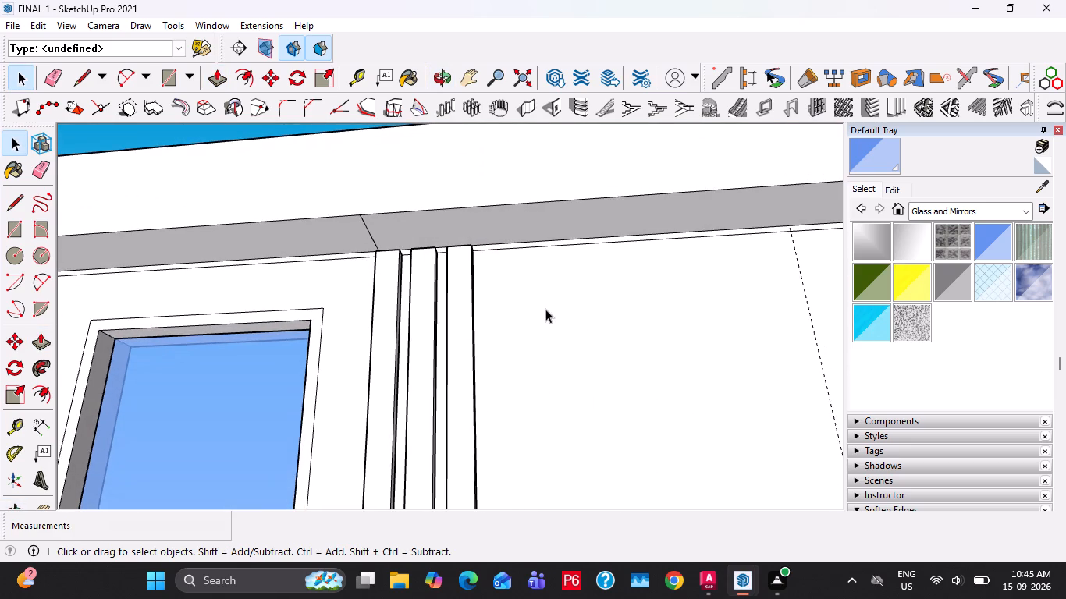
{"action": "left_click", "coordinate": [545, 310]}
{"action": "double_click", "coordinate": [506, 236]}
{"action": "left_click", "coordinate": [513, 246]}
{"action": "left_click", "coordinate": [513, 245]}
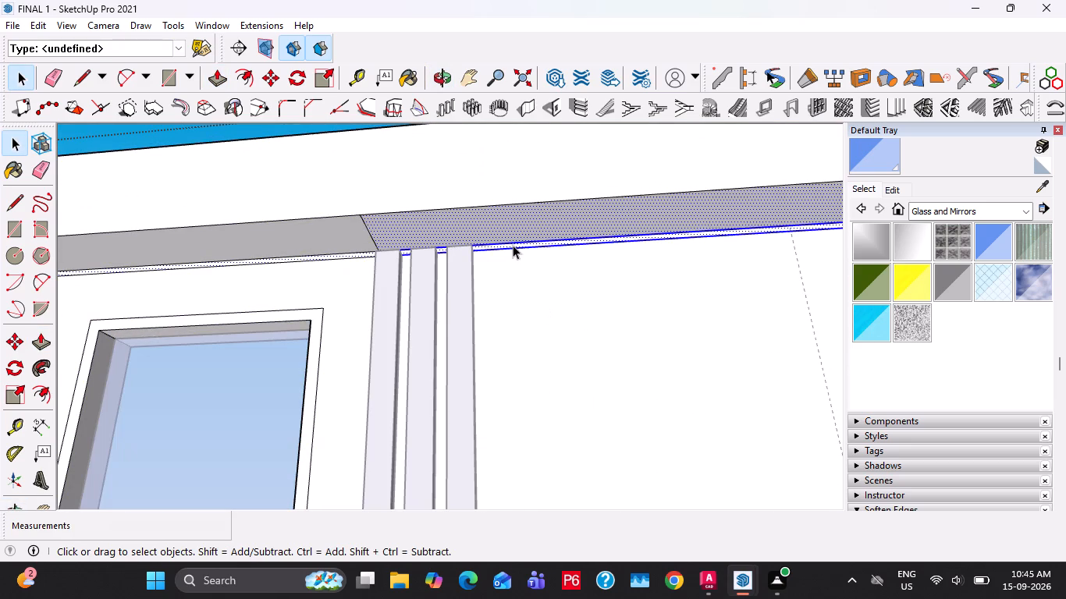
{"action": "key", "text": "p"}
{"action": "left_click", "coordinate": [508, 244]}
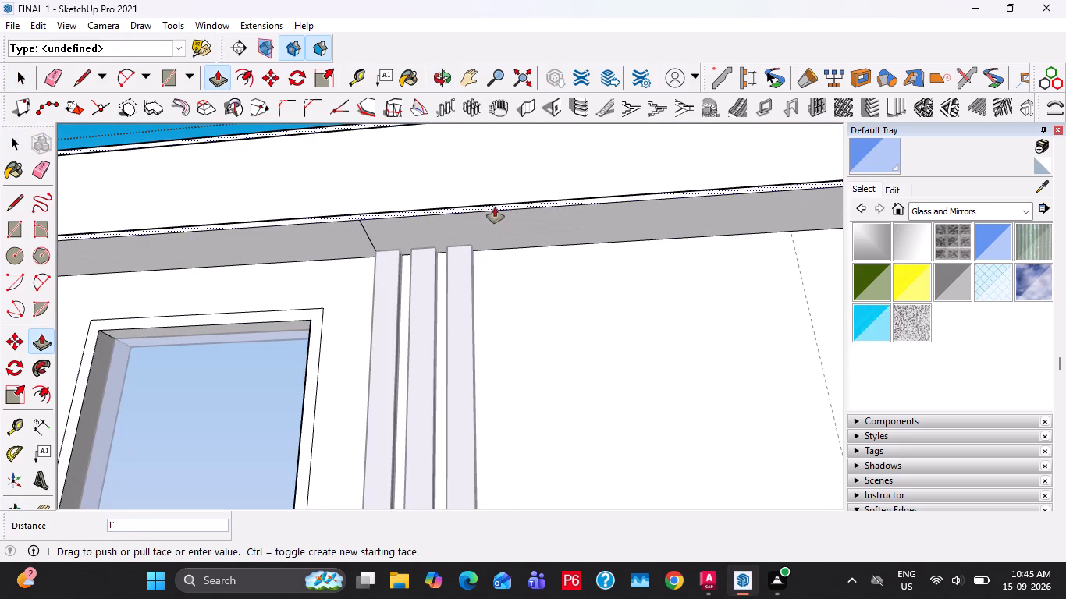
{"action": "middle_click_drag", "start_coordinate": [503, 214], "coordinate": [544, 308]}
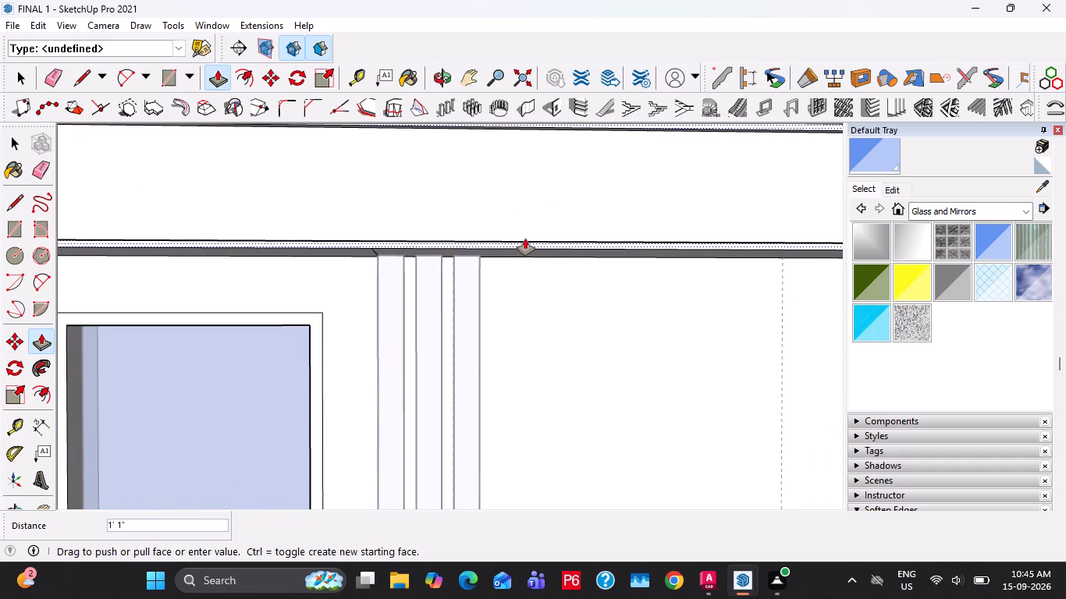
{"action": "key", "text": "1"}
{"action": "type", "text": "'1\""}
{"action": "key", "text": "Return"}
{"action": "key", "text": "space"}
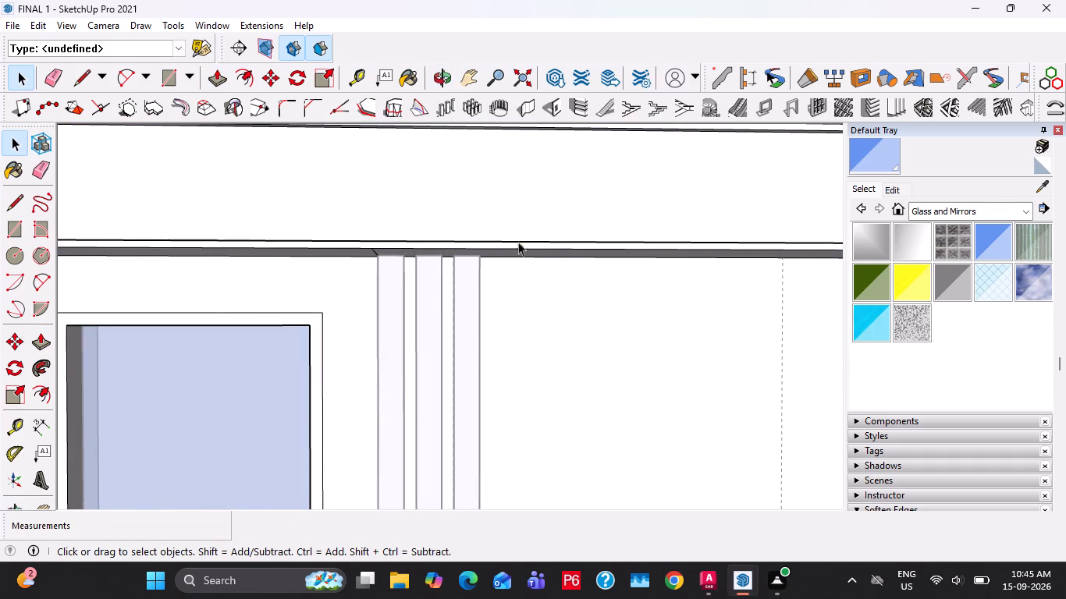
{"action": "key", "text": "Escape"}
{"action": "key", "text": "Escape"}
Place a horizontal guide 4" below the lower edge of the top border.
{"action": "middle_click_drag", "start_coordinate": [534, 299], "coordinate": [525, 239]}
{"action": "key", "text": "t"}
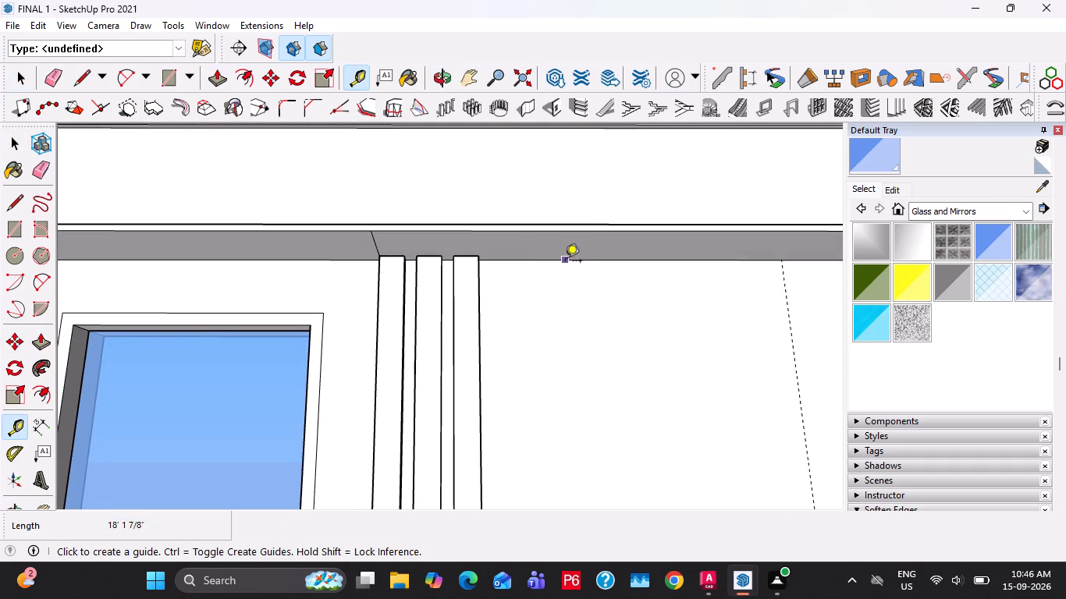
{"action": "left_click", "coordinate": [565, 262]}
{"action": "key", "text": "4"}
{"action": "key", "text": "shift+quotedbl"}
{"action": "key", "text": "Return"}
Draw a 4" high rectangle under the top border, from the third vertical strip to the vertical guide.
{"action": "middle_click_drag", "start_coordinate": [581, 305], "coordinate": [510, 308]}
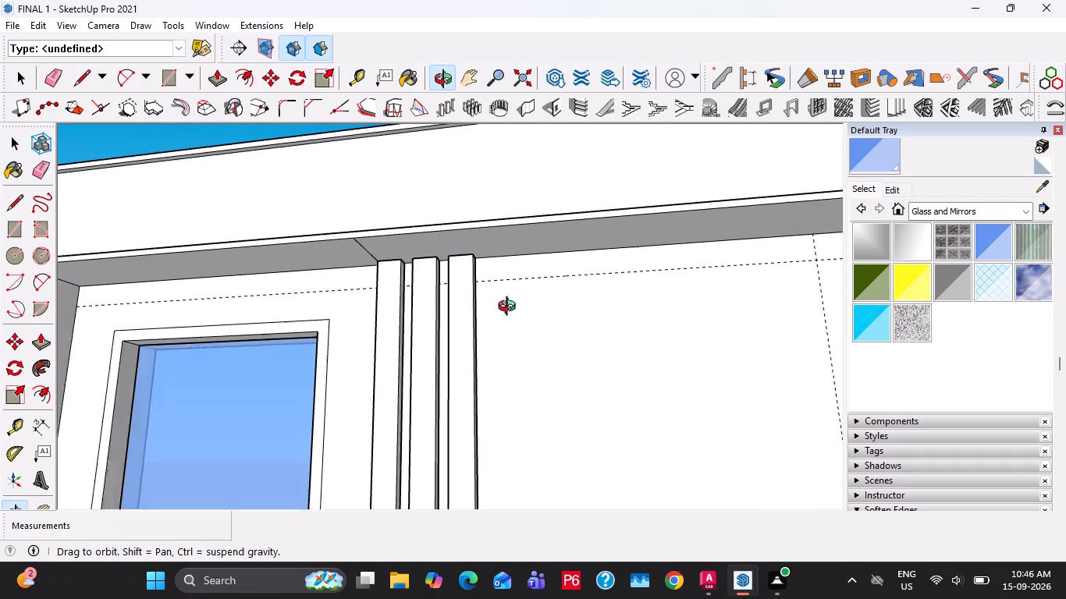
{"action": "middle_click_drag", "start_coordinate": [510, 308], "coordinate": [476, 333]}
{"action": "key", "text": "space"}
{"action": "key", "text": "r"}
{"action": "left_click", "coordinate": [474, 260]}
{"action": "middle_click_drag", "start_coordinate": [697, 308], "coordinate": [598, 312], "text": "shift"}
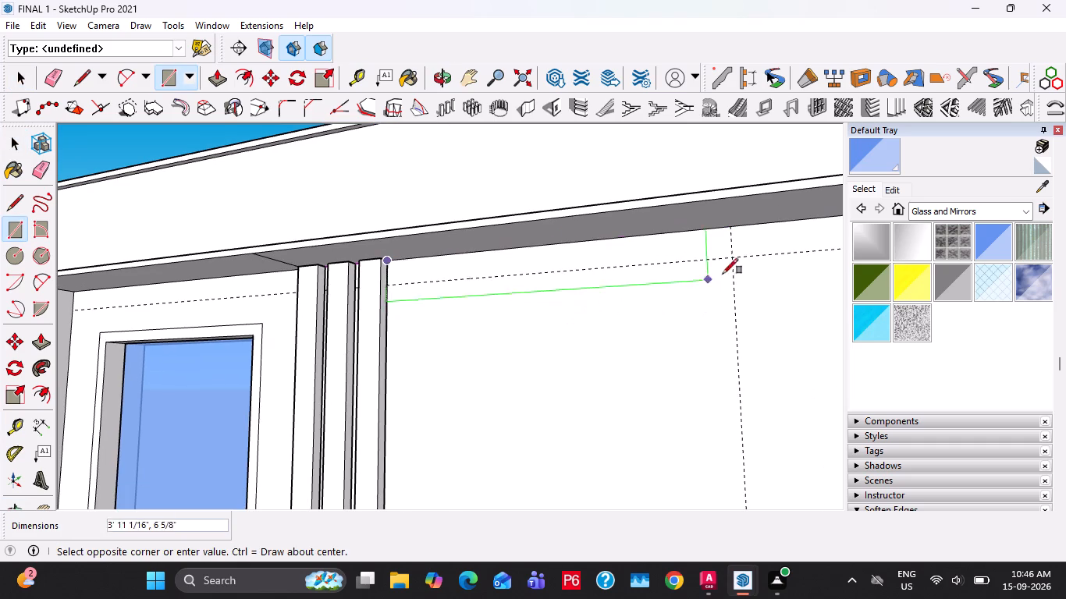
{"action": "left_click", "coordinate": [728, 255]}
{"action": "key", "text": "space"}
Extrude the rectangle outward until it is flush with the front of the third vertical strip.
{"action": "left_click", "coordinate": [669, 259]}
{"action": "key", "text": "p"}
{"action": "left_click", "coordinate": [670, 253]}
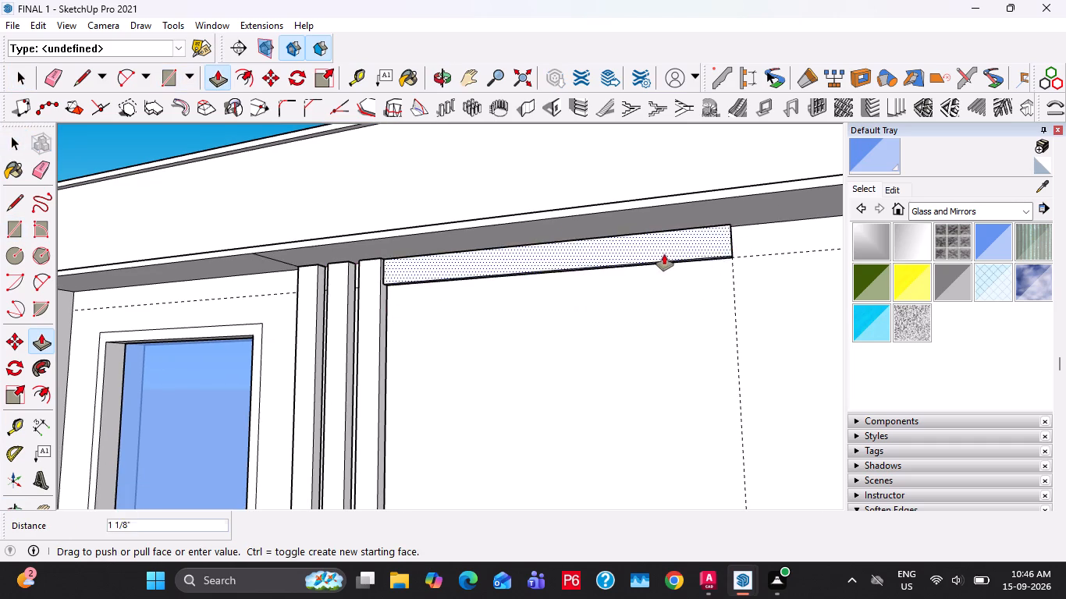
{"action": "left_click", "coordinate": [380, 372]}
{"action": "key", "text": "space"}
Group the new horizontal bar and make it a component.
{"action": "triple_click", "coordinate": [471, 260]}
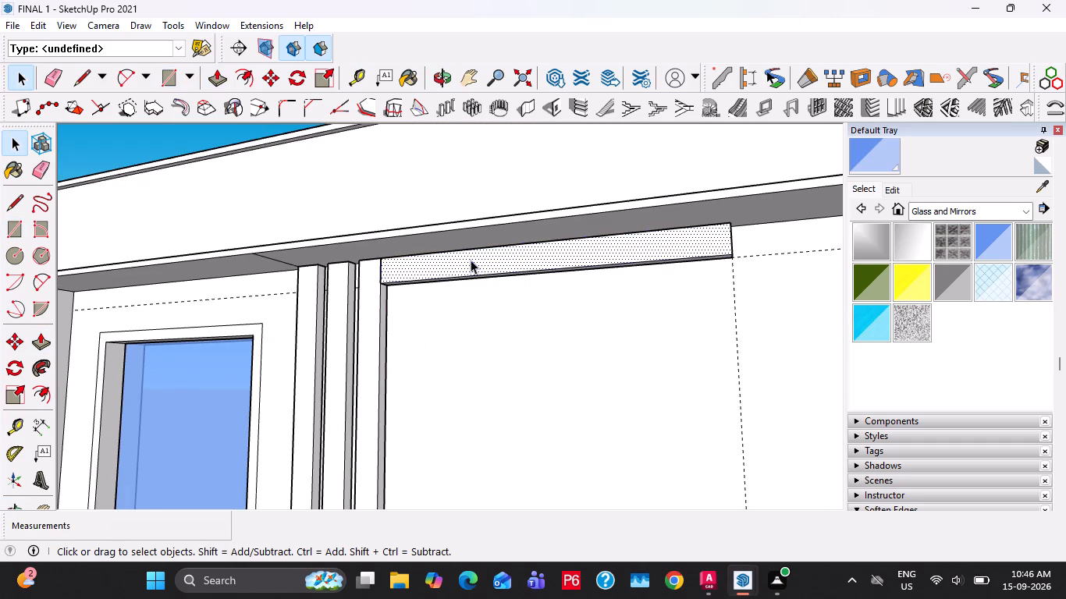
{"action": "right_click", "coordinate": [471, 259]}
{"action": "left_click", "coordinate": [568, 402]}
{"action": "middle_click_drag", "start_coordinate": [840, 352], "coordinate": [807, 383]}
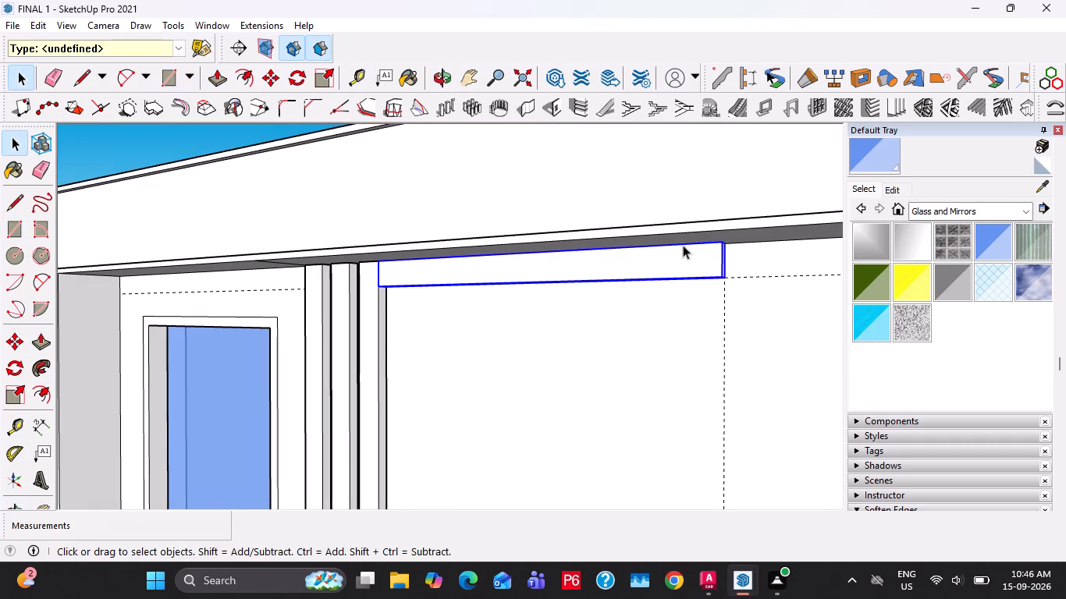
{"action": "right_click", "coordinate": [692, 263]}
{"action": "left_click", "coordinate": [748, 388]}
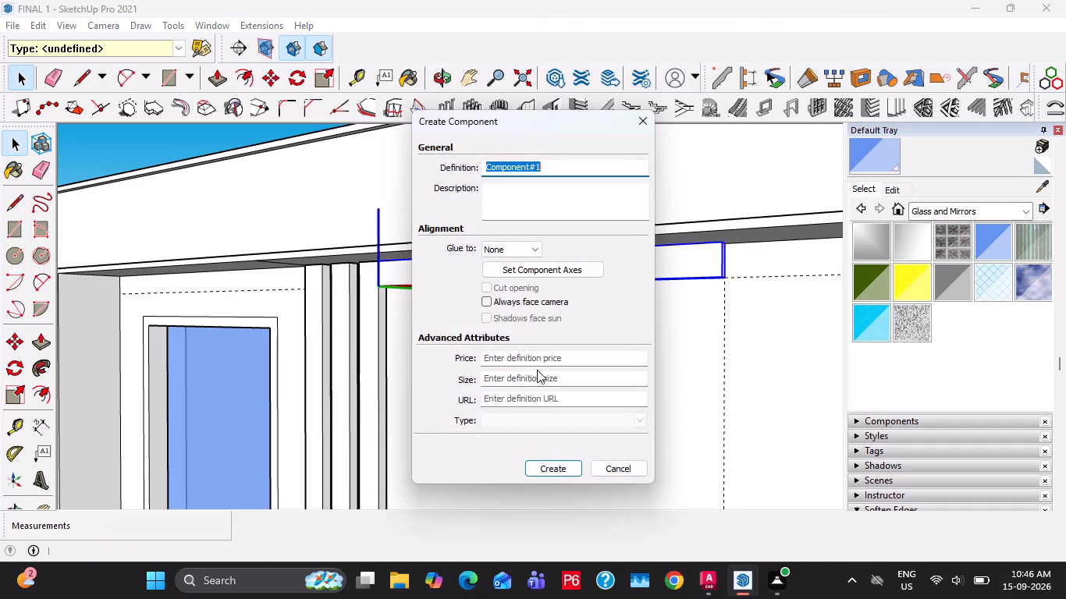
{"action": "left_click", "coordinate": [554, 466]}
Copy the horizontal bar component 5" straight down.
{"action": "middle_click_drag", "start_coordinate": [742, 250], "coordinate": [714, 179]}
{"action": "middle_click_drag", "start_coordinate": [705, 199], "coordinate": [680, 211]}
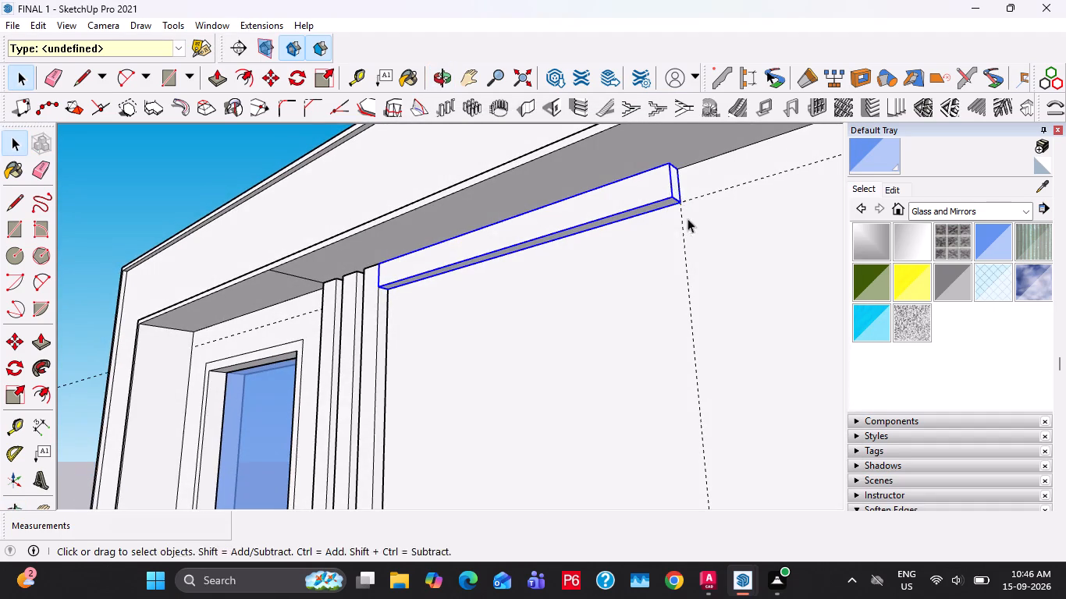
{"action": "key", "text": "m"}
{"action": "left_click", "coordinate": [685, 209]}
{"action": "key", "text": "space"}
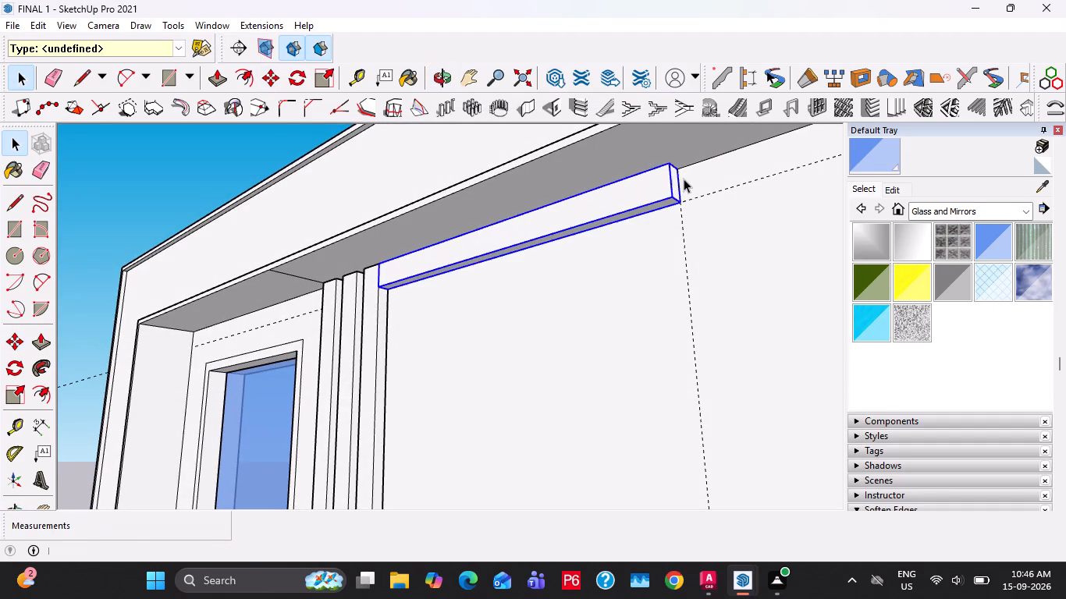
{"action": "key", "text": "m"}
{"action": "left_click", "coordinate": [680, 172]}
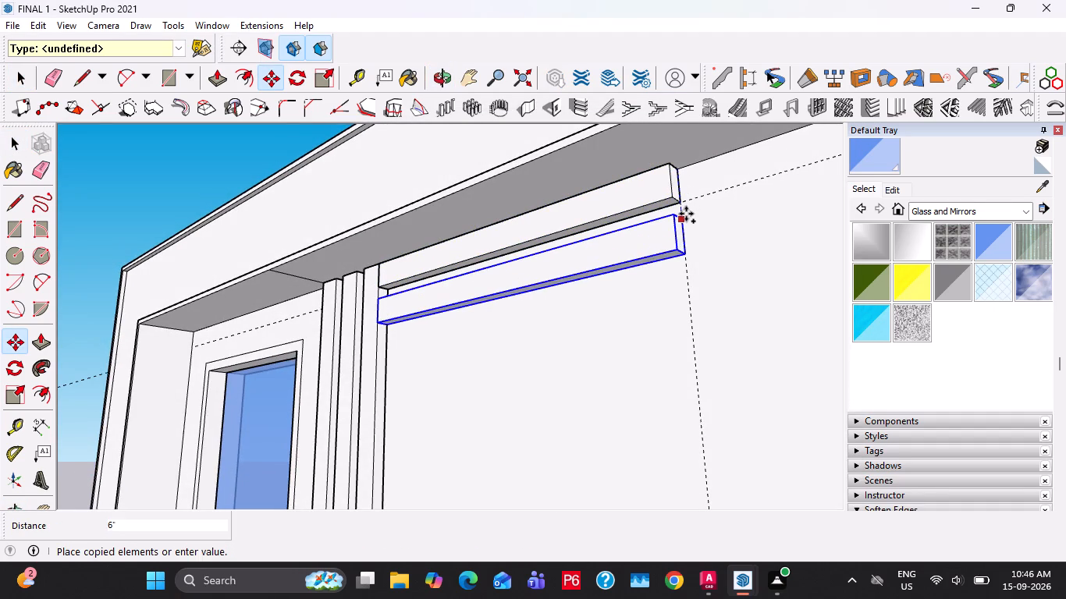
{"action": "key", "text": "5"}
{"action": "key", "text": "shift+quotedbl"}
{"action": "key", "text": "Return"}
Select both horizontal bars and make them one group.
{"action": "middle_click_drag", "start_coordinate": [684, 232], "coordinate": [679, 303]}
{"action": "scroll", "coordinate": [698, 349], "scroll_direction": "up", "scroll_amount": 2}
{"action": "middle_click_drag", "start_coordinate": [695, 355], "coordinate": [677, 326]}
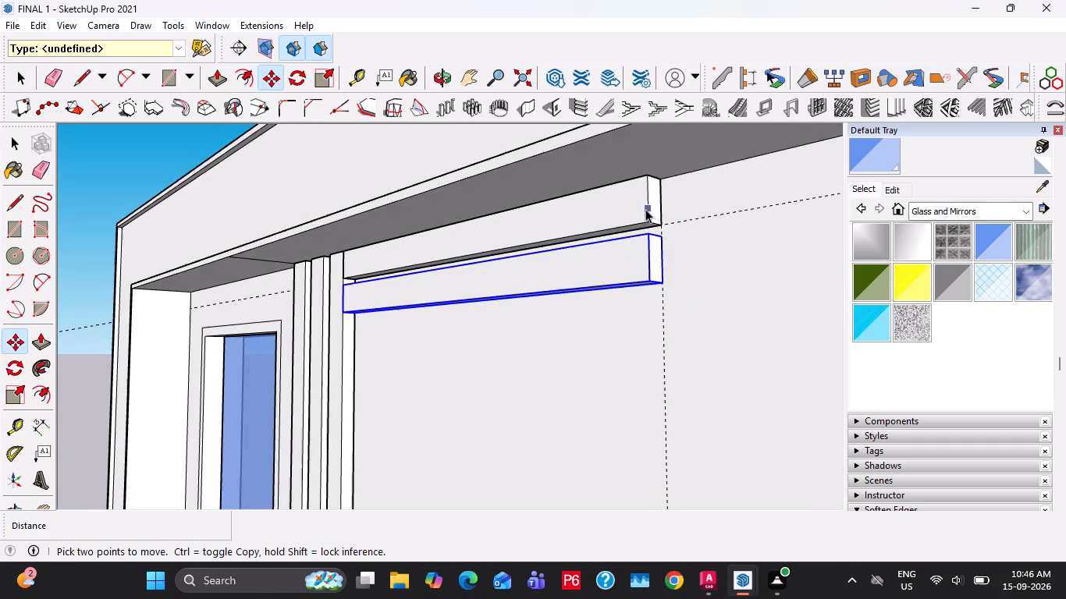
{"action": "key", "text": "space"}
{"action": "left_click", "coordinate": [635, 208], "text": "ctrl"}
{"action": "right_click", "coordinate": [602, 268], "text": "ctrl"}
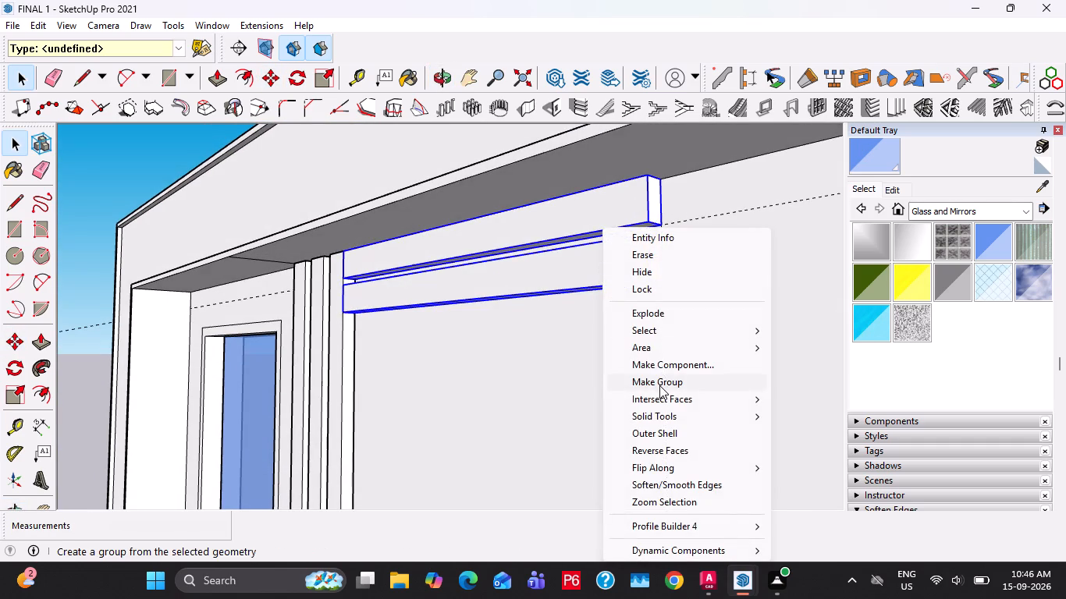
{"action": "left_click", "coordinate": [659, 385]}
Inside the bar group, copy the lower horizontal bar 5" straight down and multiply it into an array of 20 copies.
{"action": "double_click", "coordinate": [648, 255]}
{"action": "left_click", "coordinate": [644, 214]}
{"action": "key", "text": "m"}
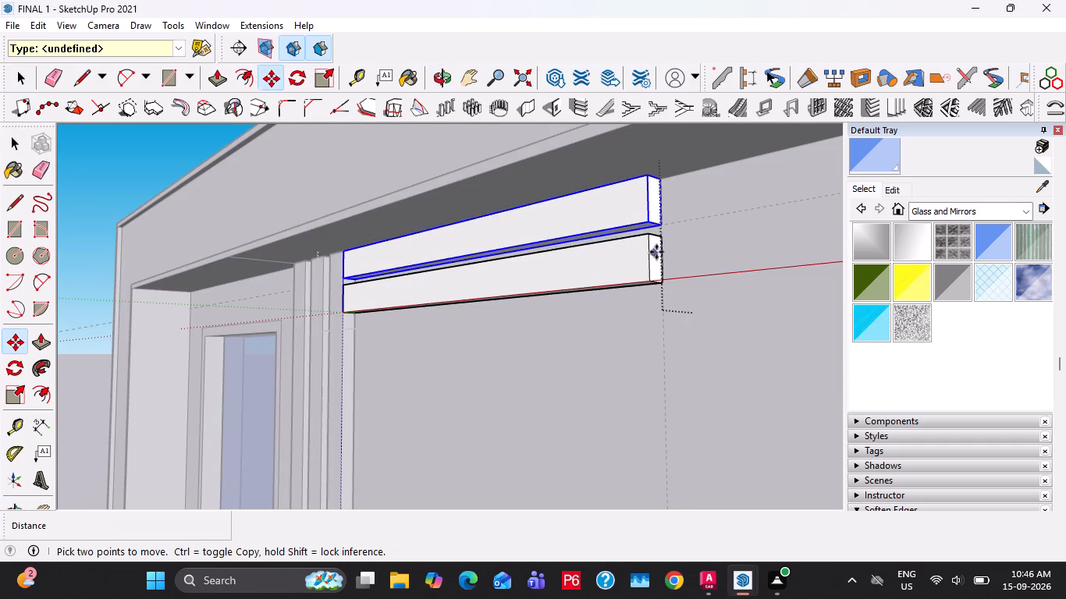
{"action": "key", "text": "space"}
{"action": "left_click", "coordinate": [639, 263]}
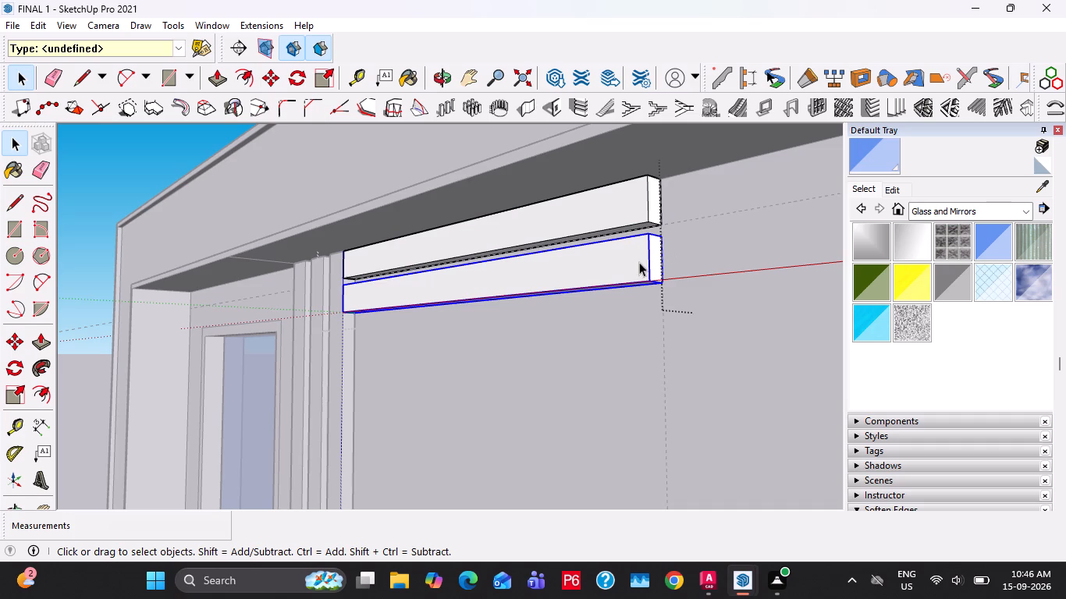
{"action": "key", "text": "m"}
{"action": "left_click", "coordinate": [663, 226]}
{"action": "key", "text": "space"}
{"action": "left_click", "coordinate": [645, 214]}
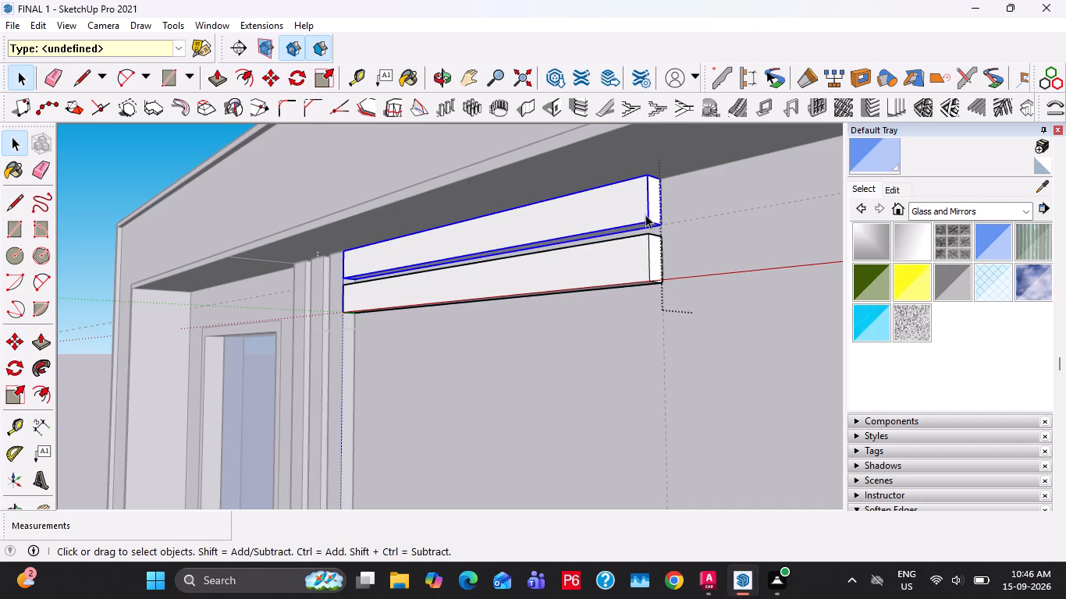
{"action": "left_click", "coordinate": [653, 259]}
{"action": "key", "text": "m"}
{"action": "left_click", "coordinate": [663, 180]}
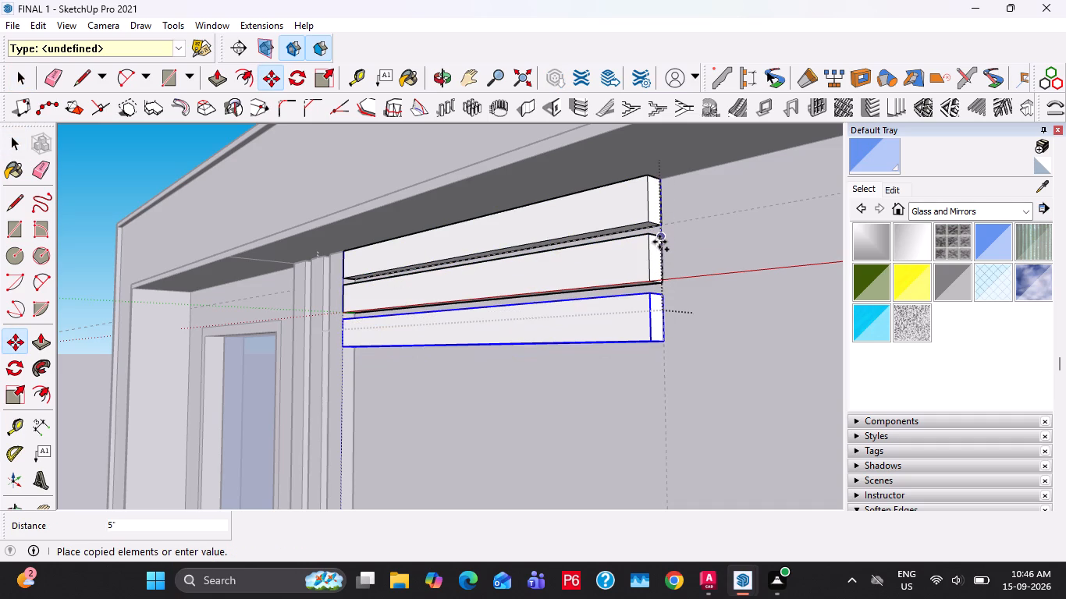
{"action": "left_click", "coordinate": [659, 242]}
{"action": "type", "text": "X20"}
{"action": "key", "text": "Return"}
{"action": "scroll", "coordinate": [656, 241], "scroll_direction": "down", "scroll_amount": 3}
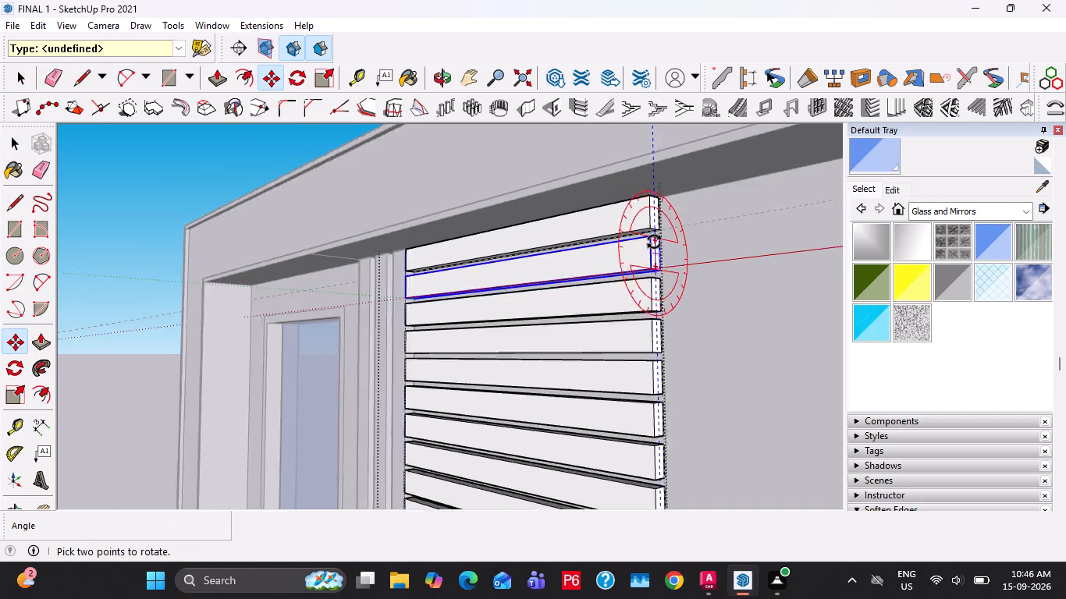
Increase the bar array to 40, 50 and finally 70 copies, and leave the bar group.
{"action": "scroll", "coordinate": [654, 242], "scroll_direction": "down", "scroll_amount": 20}
{"action": "scroll", "coordinate": [654, 242], "scroll_direction": "down", "scroll_amount": 7}
{"action": "middle_click_drag", "start_coordinate": [635, 307], "coordinate": [741, 367]}
{"action": "key", "text": "x"}
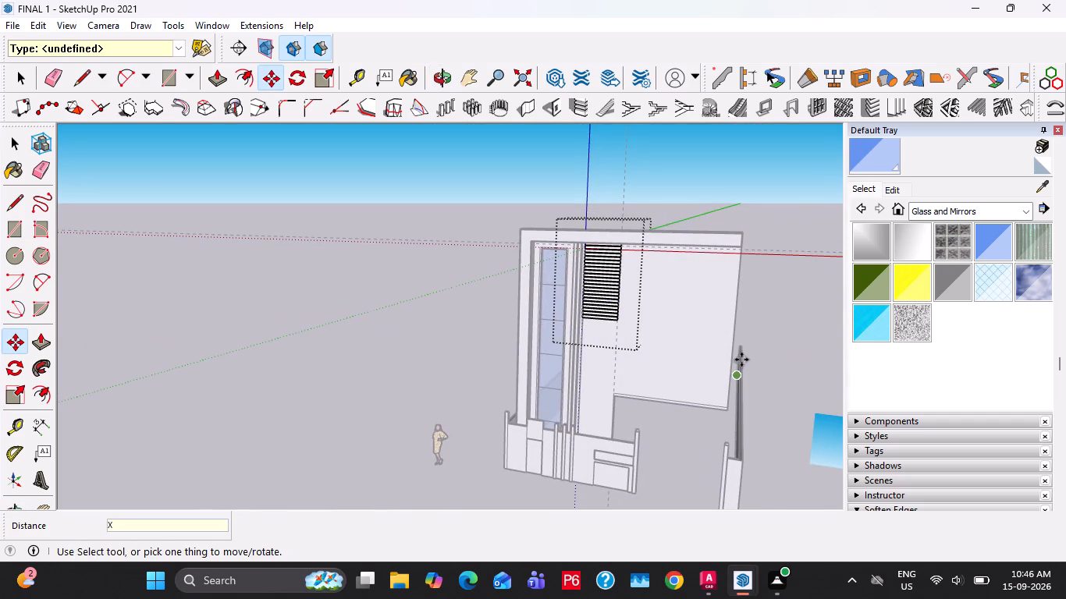
{"action": "key", "text": "4"}
{"action": "key", "text": "0"}
{"action": "key", "text": "Return"}
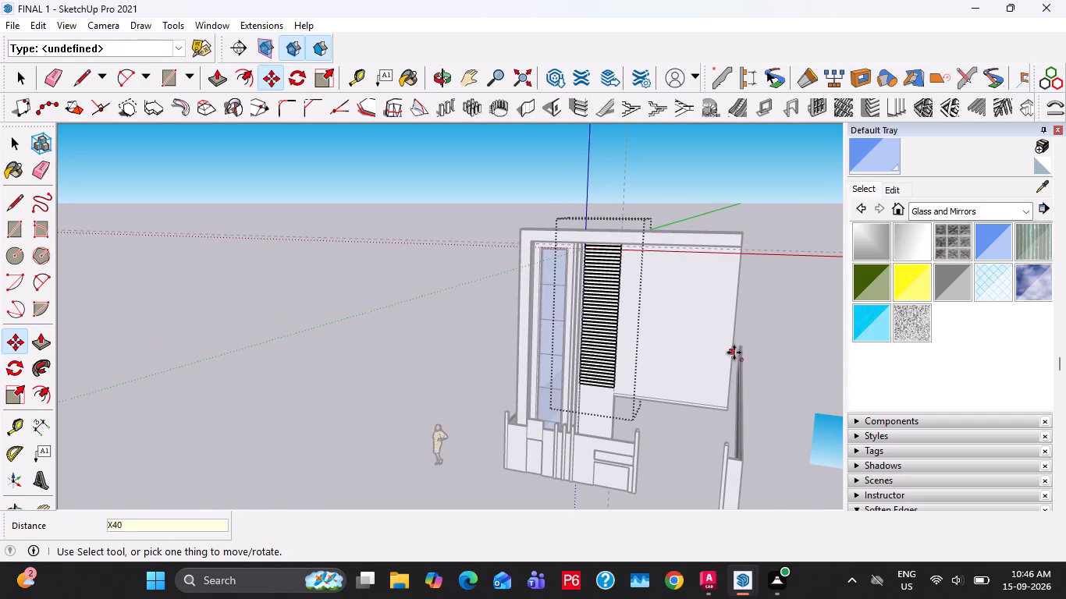
{"action": "type", "text": "X50"}
{"action": "key", "text": "Return"}
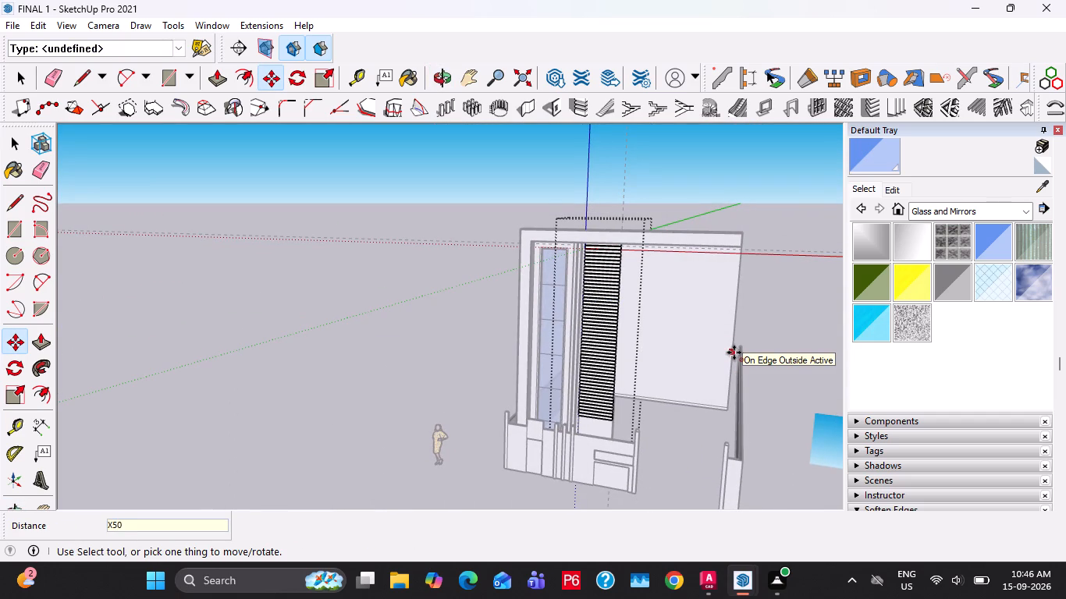
{"action": "type", "text": "X7090"}
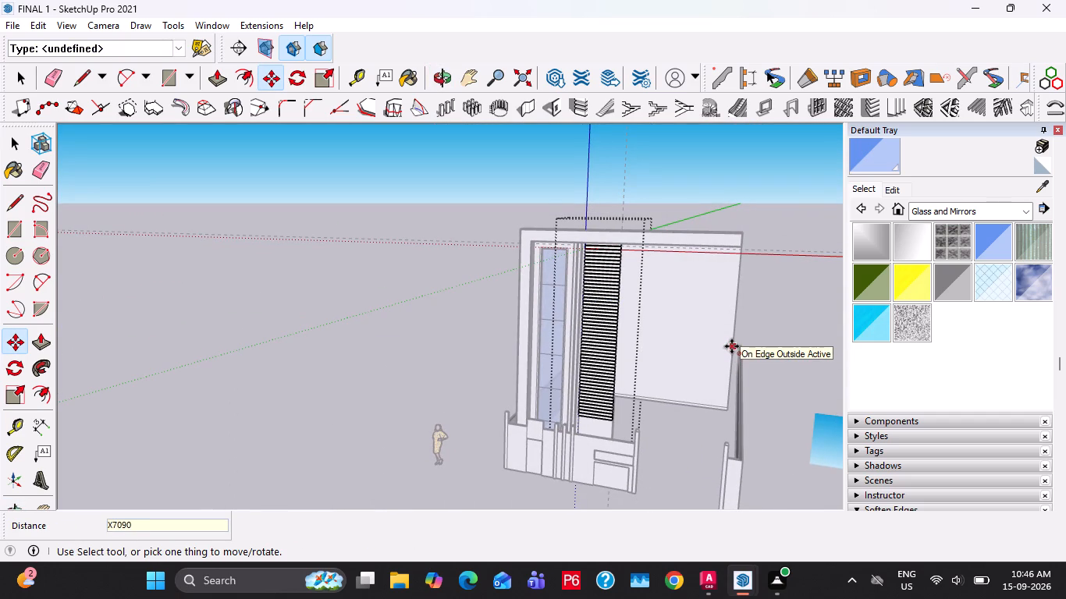
{"action": "key", "text": "BackSpace"}
{"action": "key", "text": "BackSpace"}
{"action": "key", "text": "BackSpace"}
{"action": "key", "text": "0"}
{"action": "key", "text": "Return"}
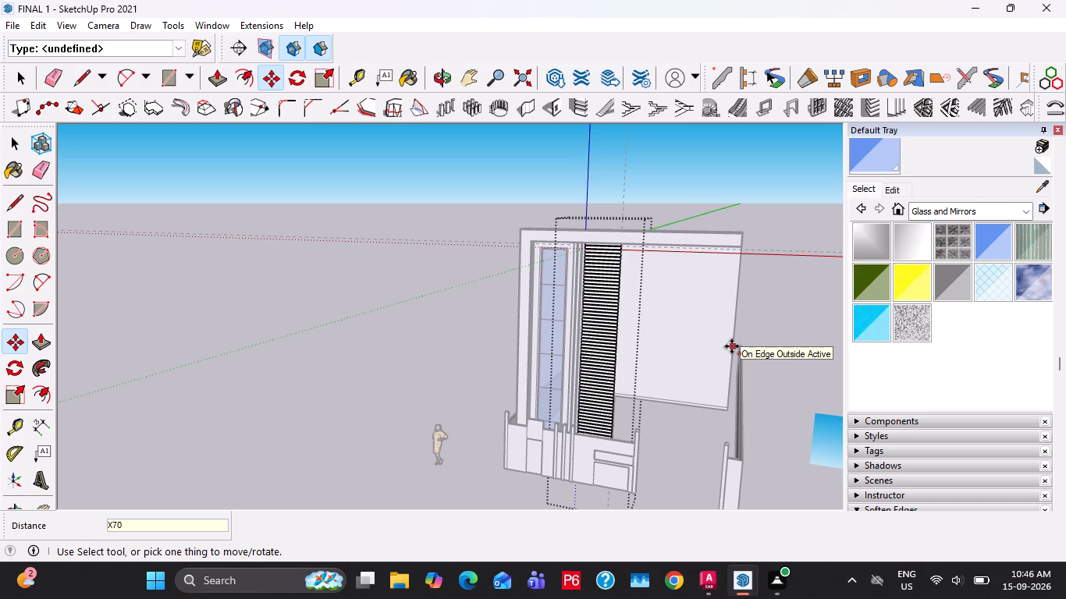
{"action": "key", "text": "space"}
{"action": "scroll", "coordinate": [652, 331], "scroll_direction": "up", "scroll_amount": 4}
{"action": "key", "text": "Escape"}
{"action": "key", "text": "Escape"}
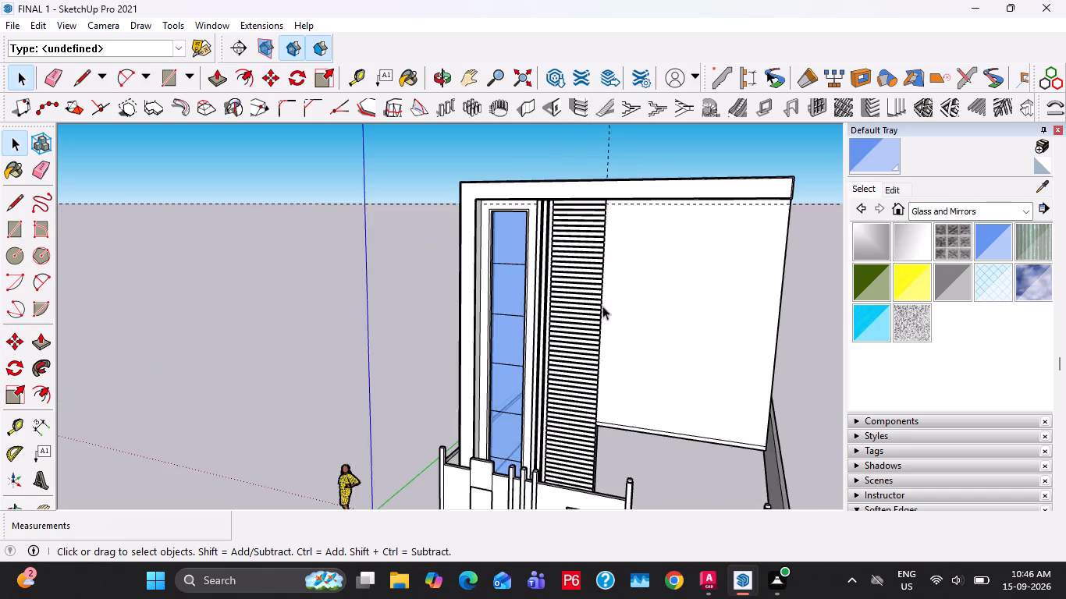
Place a horizontal guide 10' above the bottom edge of the projecting wall panel beside the bars.
{"action": "scroll", "coordinate": [588, 306], "scroll_direction": "down", "scroll_amount": 6}
{"action": "middle_click_drag", "start_coordinate": [705, 339], "coordinate": [543, 303], "text": "shift"}
{"action": "scroll", "coordinate": [389, 330], "scroll_direction": "up", "scroll_amount": 4}
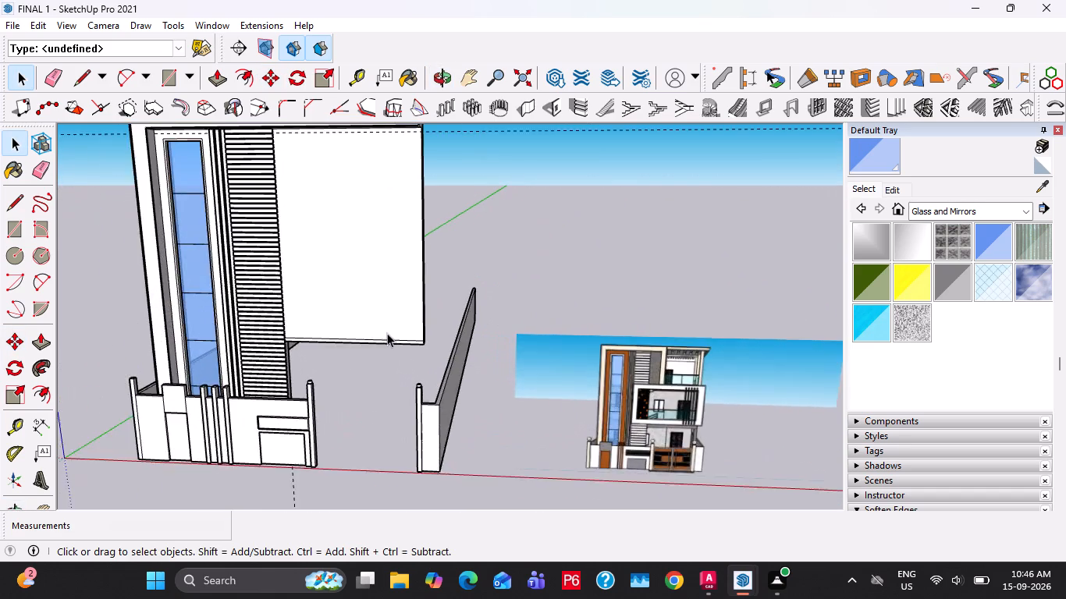
{"action": "scroll", "coordinate": [387, 333], "scroll_direction": "up", "scroll_amount": 3}
{"action": "key", "text": "t"}
{"action": "left_click", "coordinate": [396, 345]}
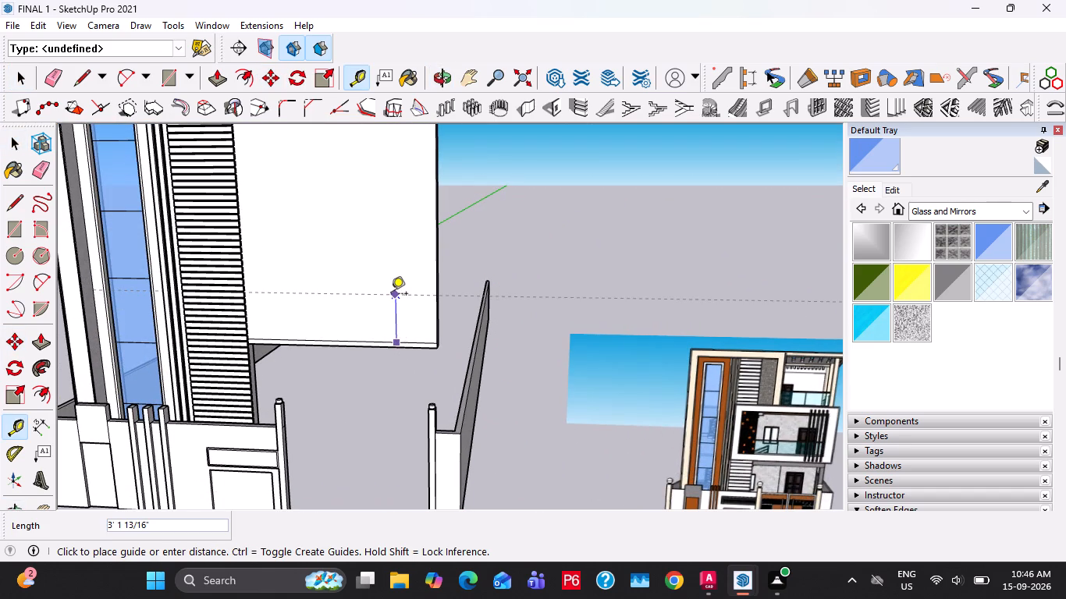
{"action": "key", "text": "2"}
{"action": "key", "text": "BackSpace"}
{"action": "type", "text": "10'"}
{"action": "key", "text": "Return"}
{"action": "key", "text": "space"}
{"action": "scroll", "coordinate": [396, 301], "scroll_direction": "down", "scroll_amount": 5}
{"action": "middle_click_drag", "start_coordinate": [373, 292], "coordinate": [442, 314]}
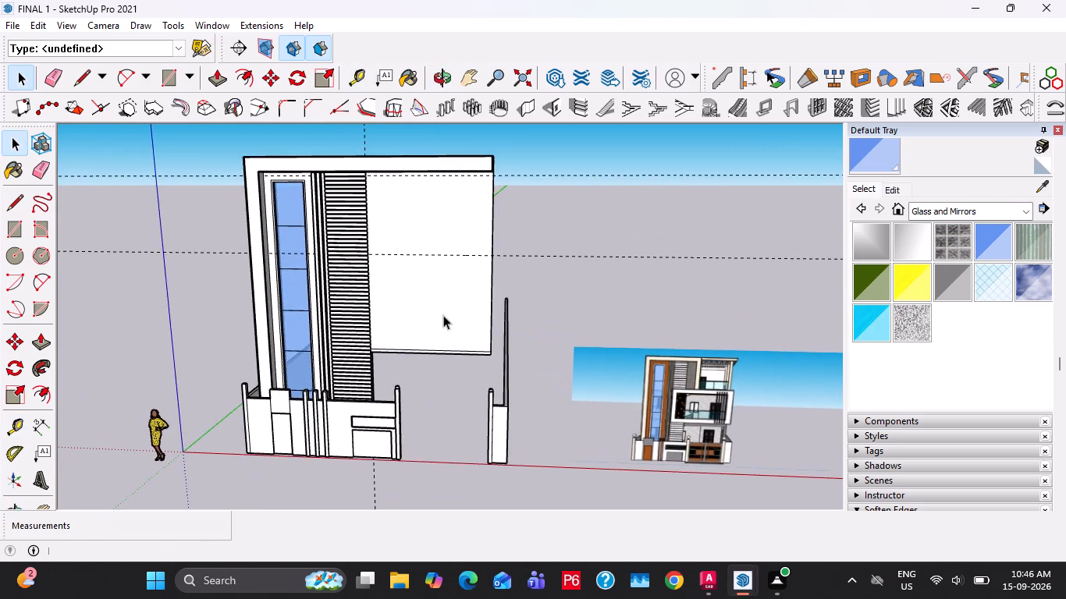
Inside the facade group, place a second horizontal guide 4.5" below the 10' guide and leave the group.
{"action": "double_click", "coordinate": [434, 315]}
{"action": "scroll", "coordinate": [407, 278], "scroll_direction": "up", "scroll_amount": 5}
{"action": "key", "text": "t"}
{"action": "left_click", "coordinate": [477, 243]}
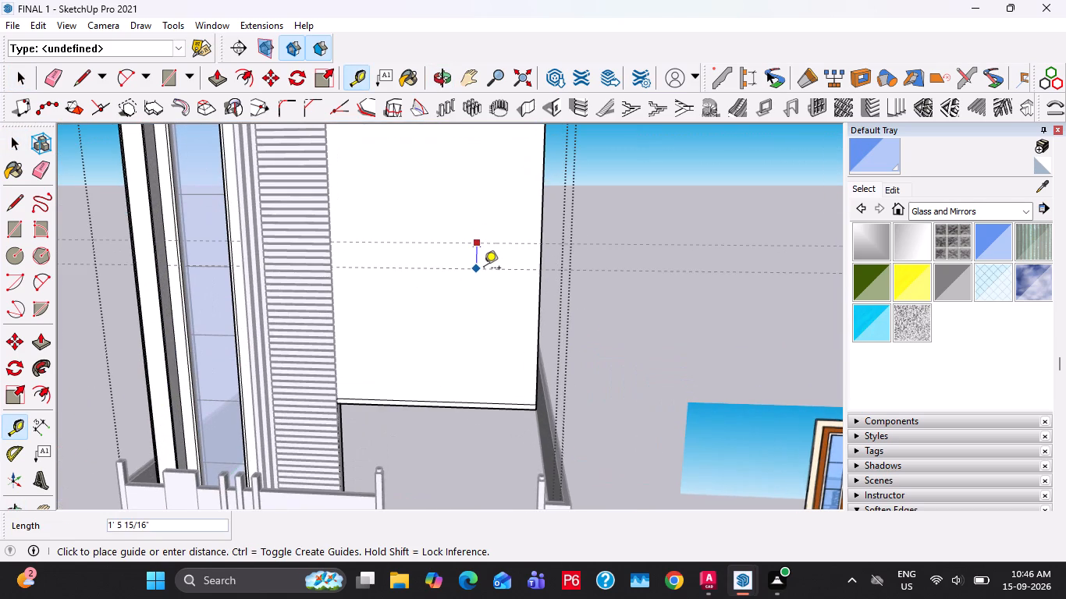
{"action": "type", "text": "4.4"}
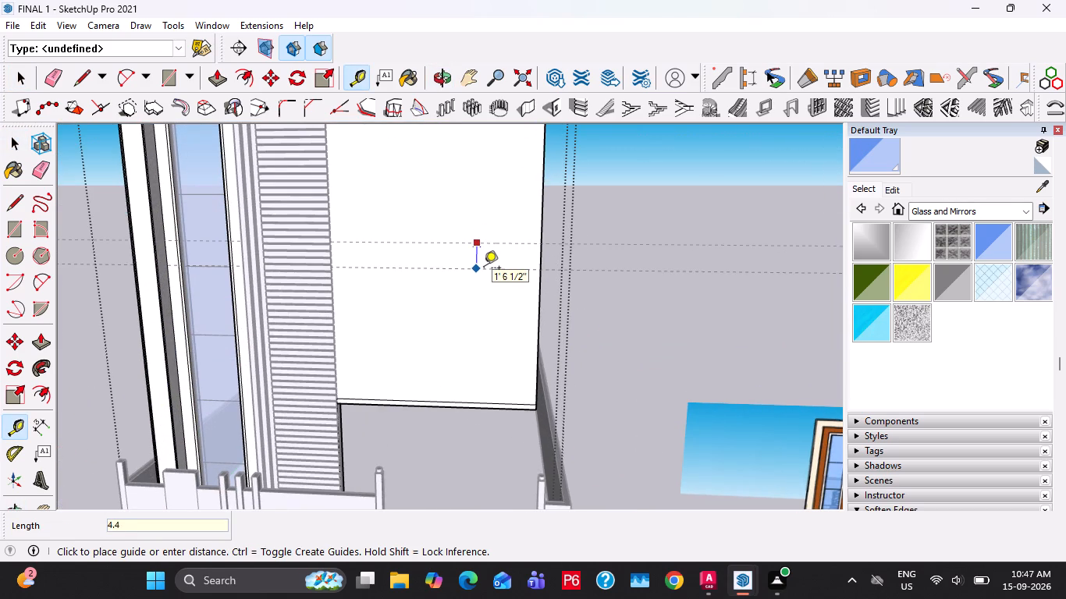
{"action": "key", "text": "BackSpace"}
{"action": "type", "text": "5\""}
{"action": "key", "text": "Return"}
{"action": "key", "text": "space"}
{"action": "scroll", "coordinate": [348, 264], "scroll_direction": "up", "scroll_amount": 4}
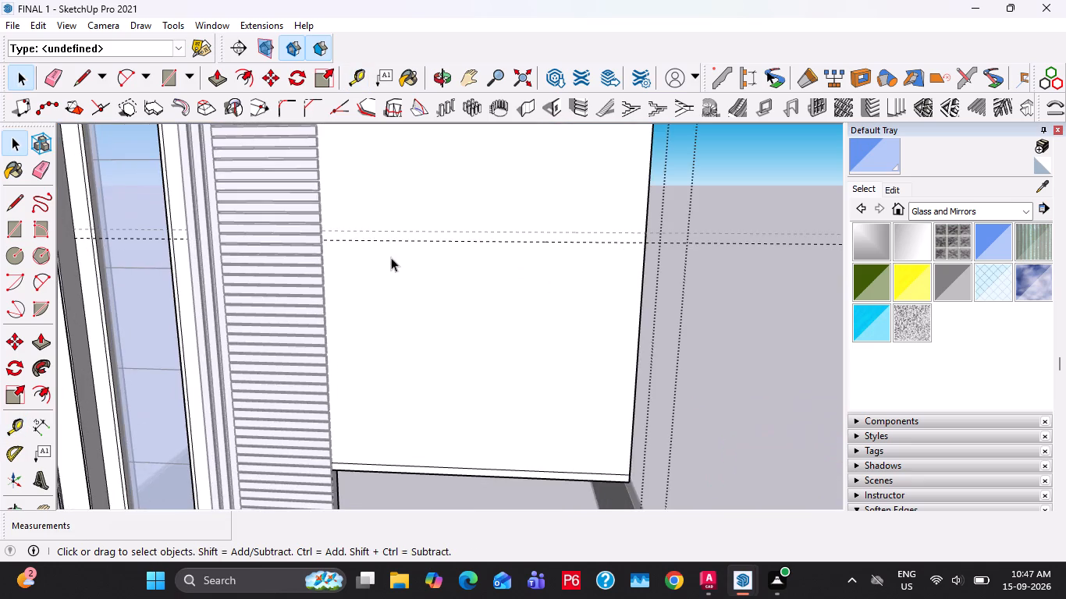
{"action": "middle_click_drag", "start_coordinate": [392, 257], "coordinate": [366, 261]}
{"action": "key", "text": "Escape"}
{"action": "key", "text": "Escape"}
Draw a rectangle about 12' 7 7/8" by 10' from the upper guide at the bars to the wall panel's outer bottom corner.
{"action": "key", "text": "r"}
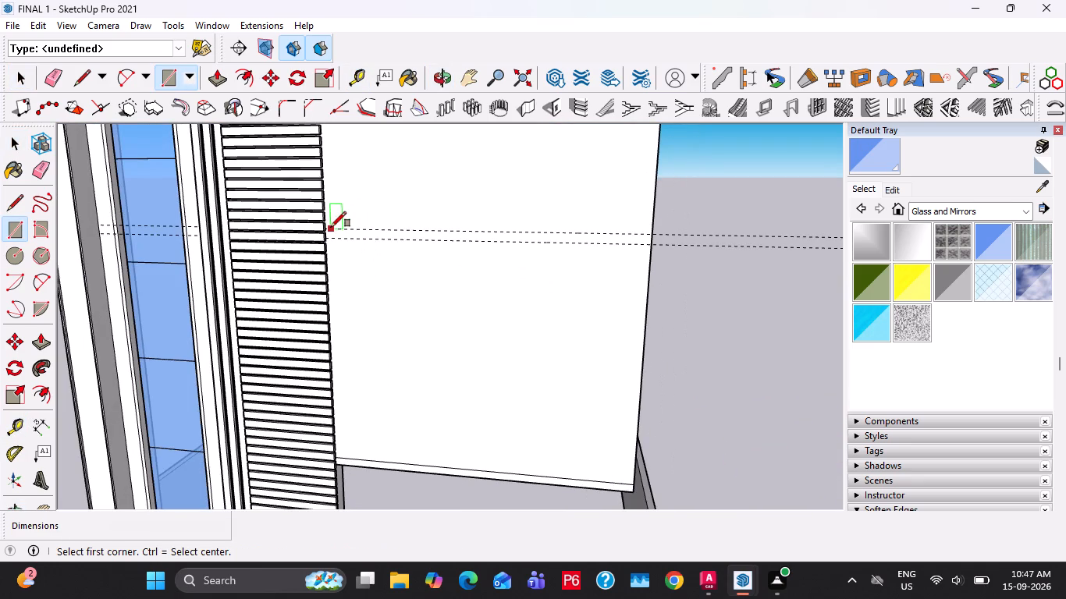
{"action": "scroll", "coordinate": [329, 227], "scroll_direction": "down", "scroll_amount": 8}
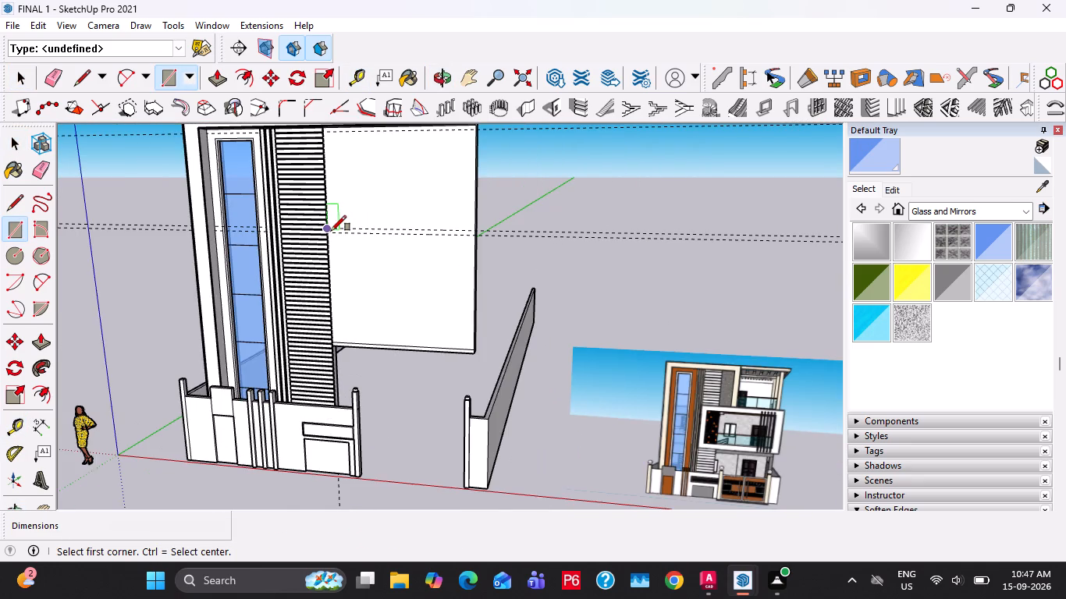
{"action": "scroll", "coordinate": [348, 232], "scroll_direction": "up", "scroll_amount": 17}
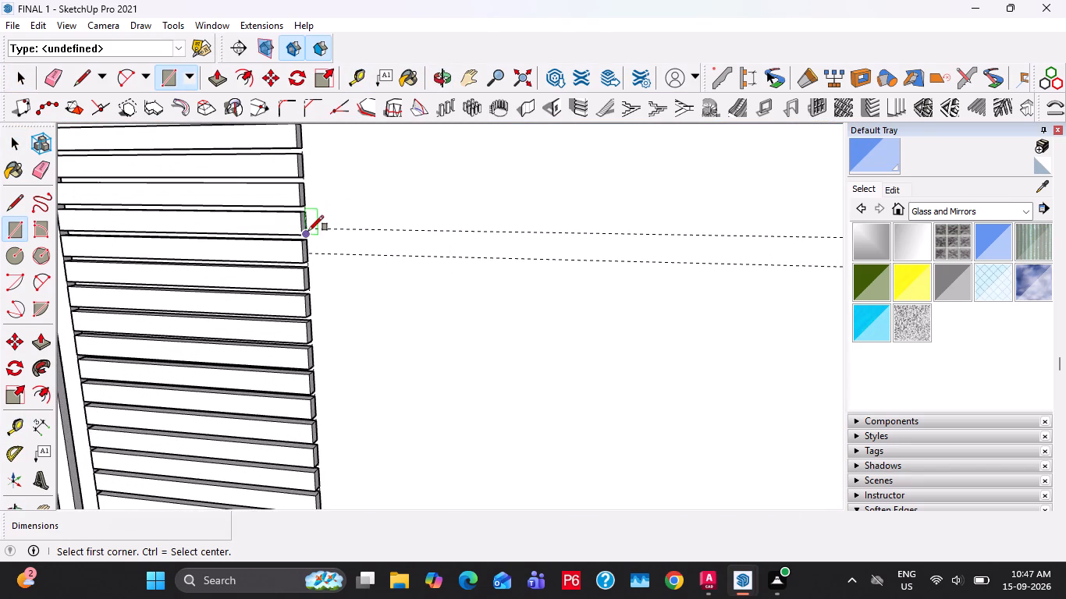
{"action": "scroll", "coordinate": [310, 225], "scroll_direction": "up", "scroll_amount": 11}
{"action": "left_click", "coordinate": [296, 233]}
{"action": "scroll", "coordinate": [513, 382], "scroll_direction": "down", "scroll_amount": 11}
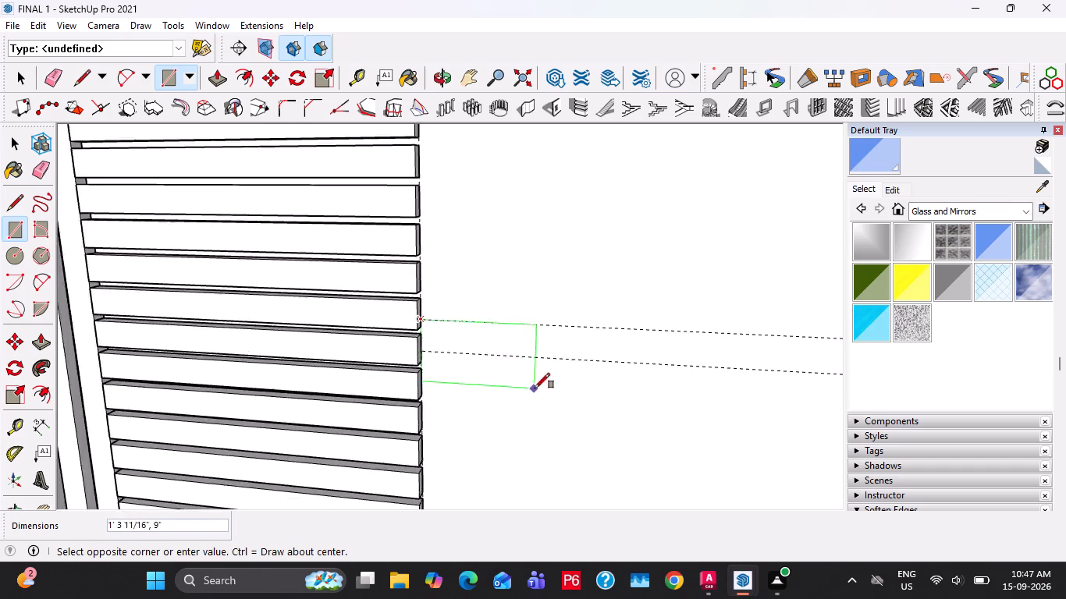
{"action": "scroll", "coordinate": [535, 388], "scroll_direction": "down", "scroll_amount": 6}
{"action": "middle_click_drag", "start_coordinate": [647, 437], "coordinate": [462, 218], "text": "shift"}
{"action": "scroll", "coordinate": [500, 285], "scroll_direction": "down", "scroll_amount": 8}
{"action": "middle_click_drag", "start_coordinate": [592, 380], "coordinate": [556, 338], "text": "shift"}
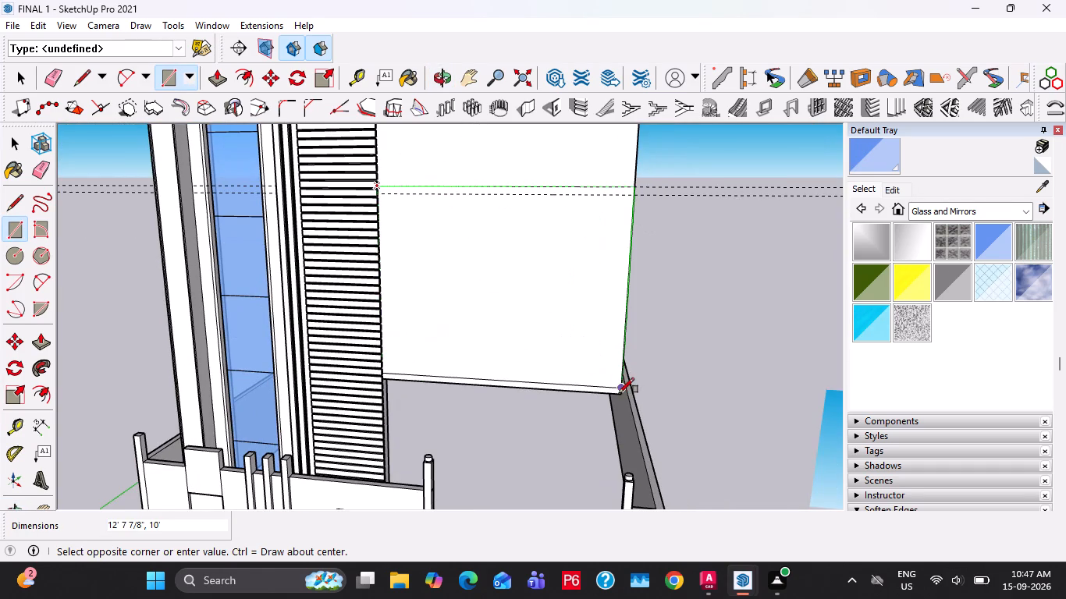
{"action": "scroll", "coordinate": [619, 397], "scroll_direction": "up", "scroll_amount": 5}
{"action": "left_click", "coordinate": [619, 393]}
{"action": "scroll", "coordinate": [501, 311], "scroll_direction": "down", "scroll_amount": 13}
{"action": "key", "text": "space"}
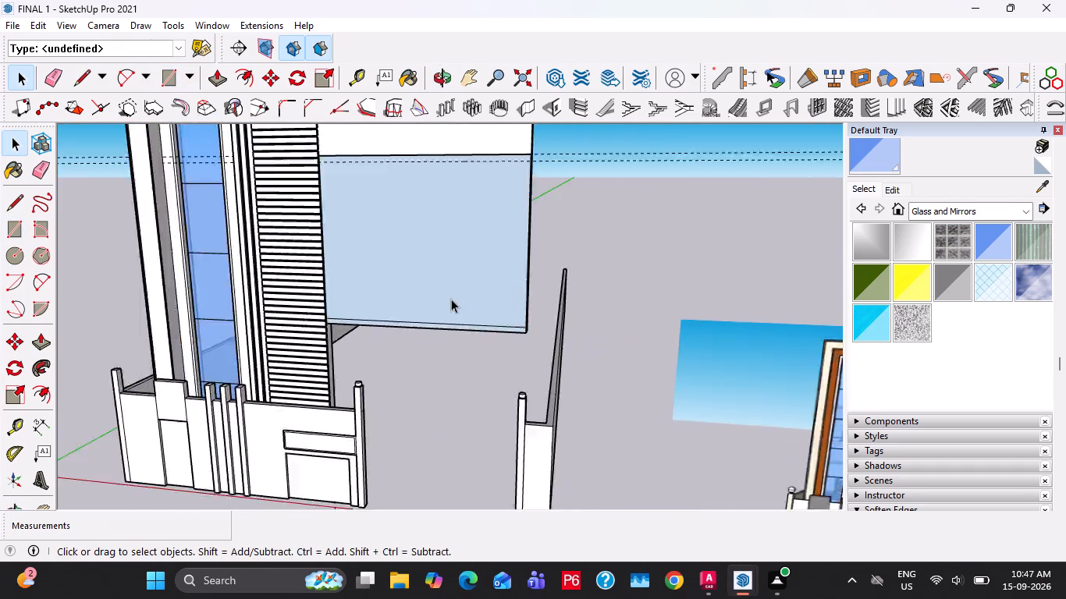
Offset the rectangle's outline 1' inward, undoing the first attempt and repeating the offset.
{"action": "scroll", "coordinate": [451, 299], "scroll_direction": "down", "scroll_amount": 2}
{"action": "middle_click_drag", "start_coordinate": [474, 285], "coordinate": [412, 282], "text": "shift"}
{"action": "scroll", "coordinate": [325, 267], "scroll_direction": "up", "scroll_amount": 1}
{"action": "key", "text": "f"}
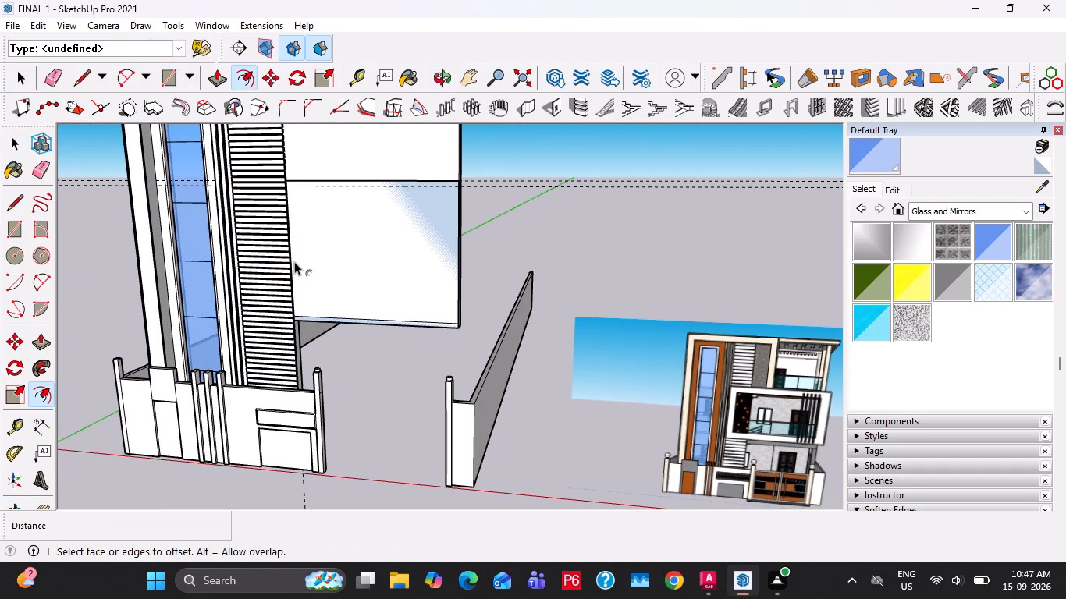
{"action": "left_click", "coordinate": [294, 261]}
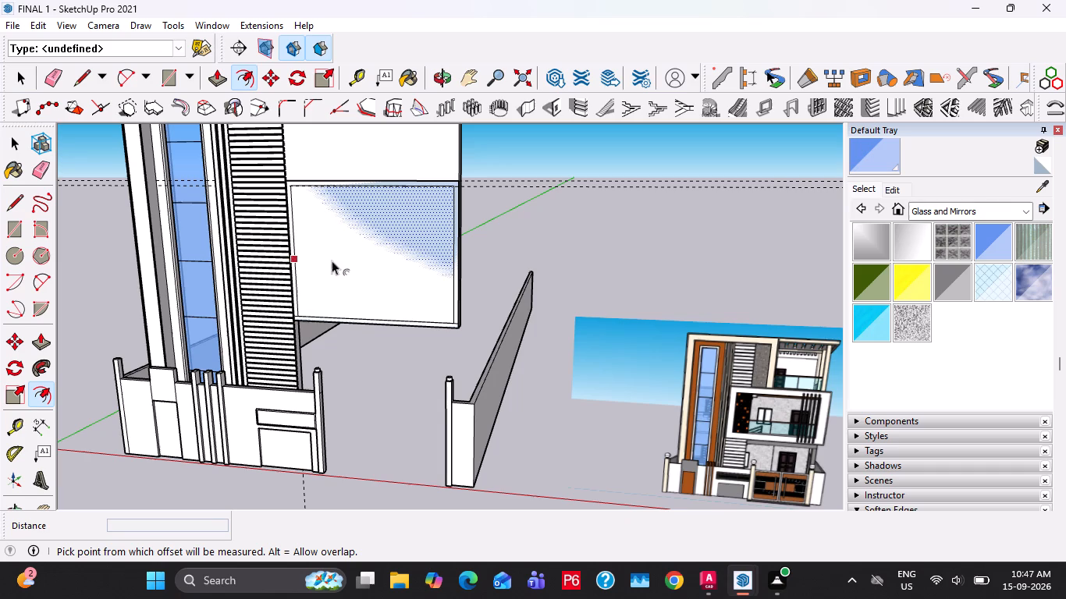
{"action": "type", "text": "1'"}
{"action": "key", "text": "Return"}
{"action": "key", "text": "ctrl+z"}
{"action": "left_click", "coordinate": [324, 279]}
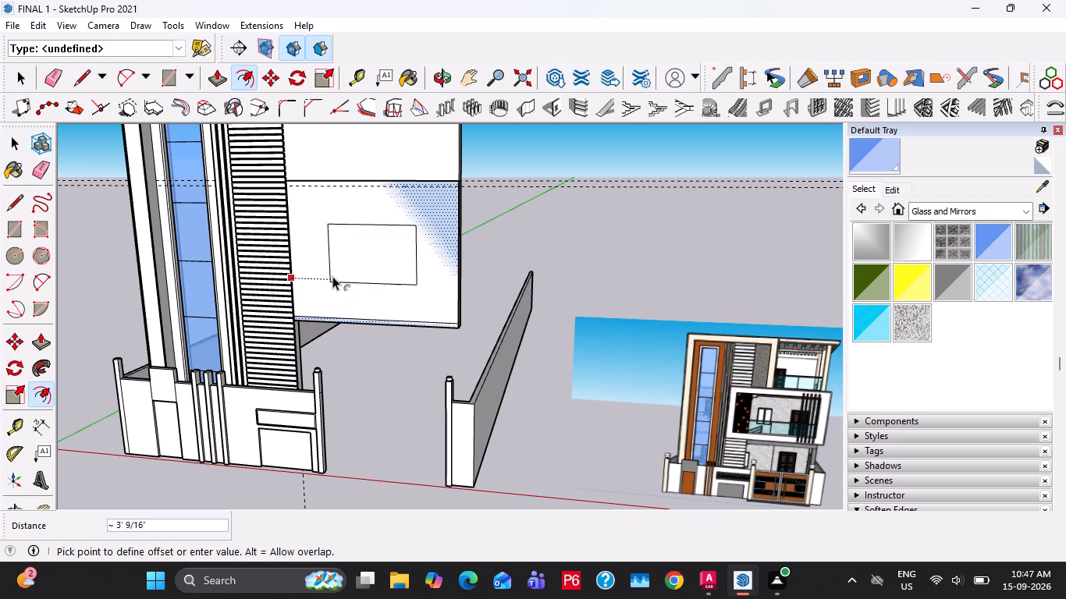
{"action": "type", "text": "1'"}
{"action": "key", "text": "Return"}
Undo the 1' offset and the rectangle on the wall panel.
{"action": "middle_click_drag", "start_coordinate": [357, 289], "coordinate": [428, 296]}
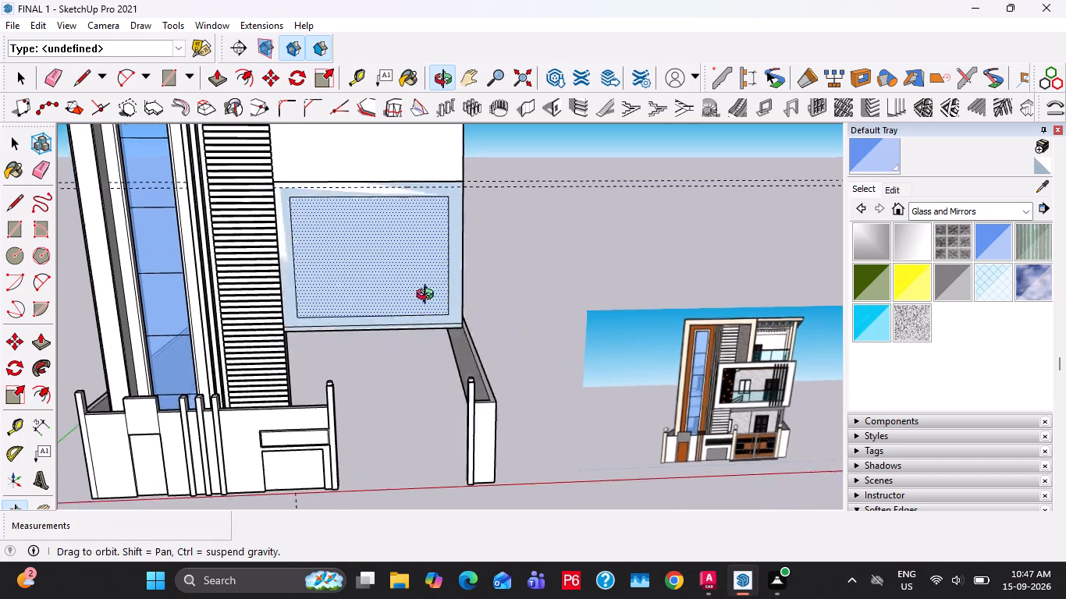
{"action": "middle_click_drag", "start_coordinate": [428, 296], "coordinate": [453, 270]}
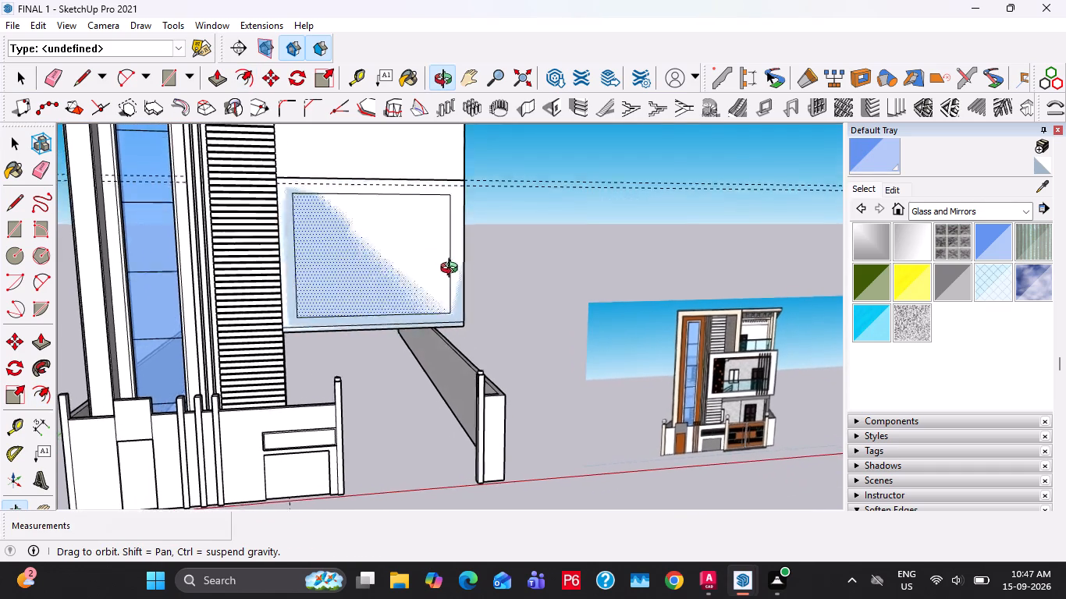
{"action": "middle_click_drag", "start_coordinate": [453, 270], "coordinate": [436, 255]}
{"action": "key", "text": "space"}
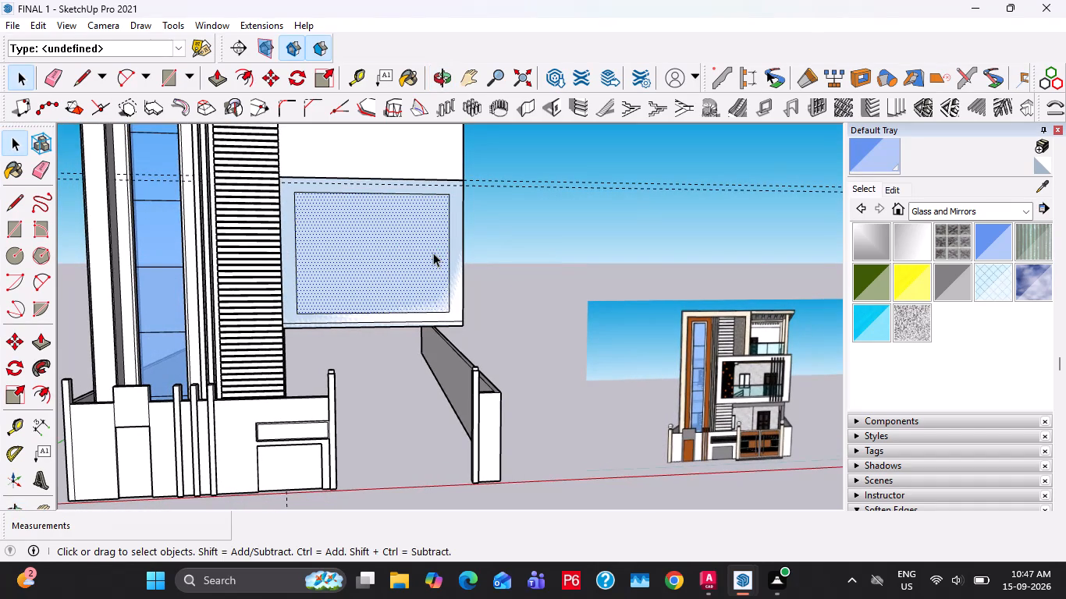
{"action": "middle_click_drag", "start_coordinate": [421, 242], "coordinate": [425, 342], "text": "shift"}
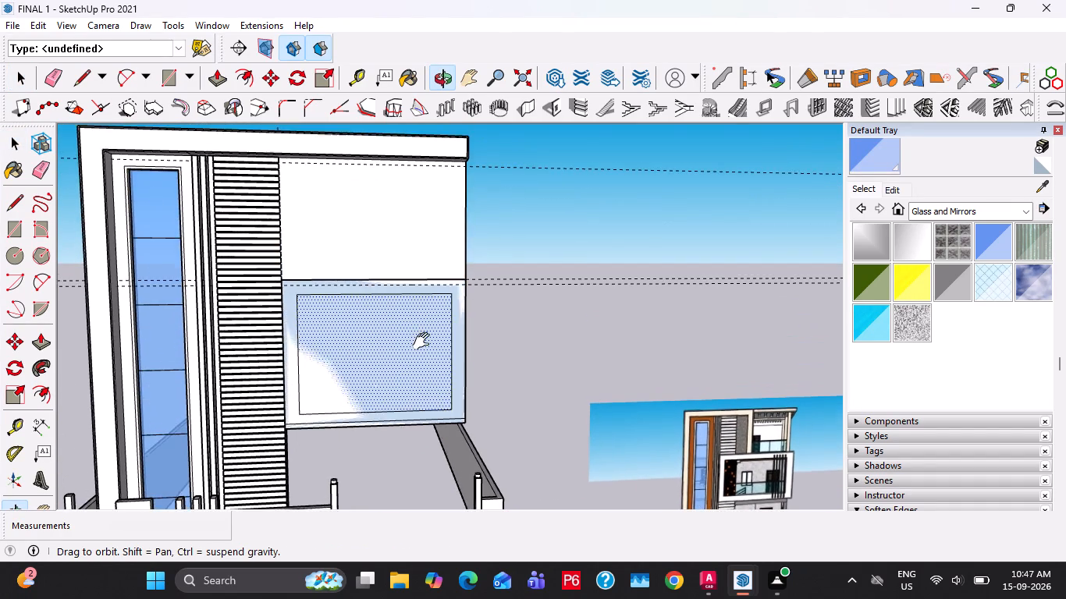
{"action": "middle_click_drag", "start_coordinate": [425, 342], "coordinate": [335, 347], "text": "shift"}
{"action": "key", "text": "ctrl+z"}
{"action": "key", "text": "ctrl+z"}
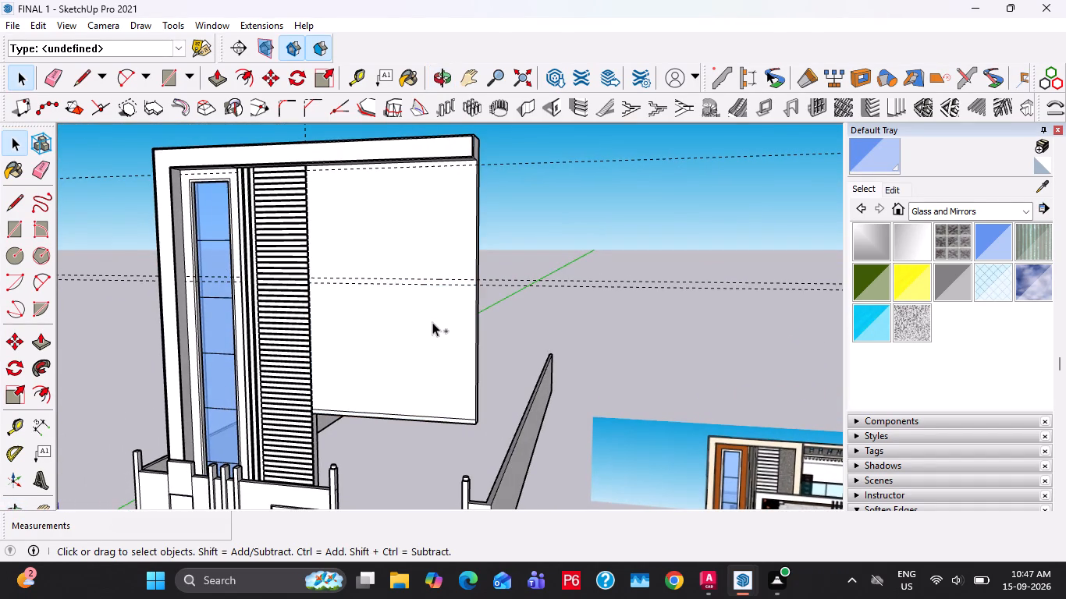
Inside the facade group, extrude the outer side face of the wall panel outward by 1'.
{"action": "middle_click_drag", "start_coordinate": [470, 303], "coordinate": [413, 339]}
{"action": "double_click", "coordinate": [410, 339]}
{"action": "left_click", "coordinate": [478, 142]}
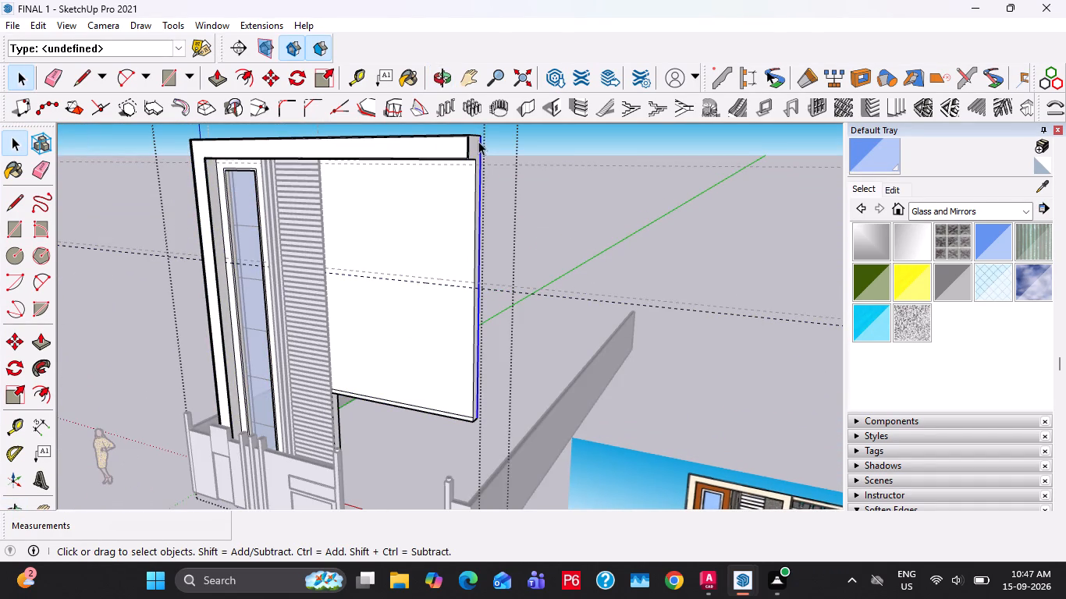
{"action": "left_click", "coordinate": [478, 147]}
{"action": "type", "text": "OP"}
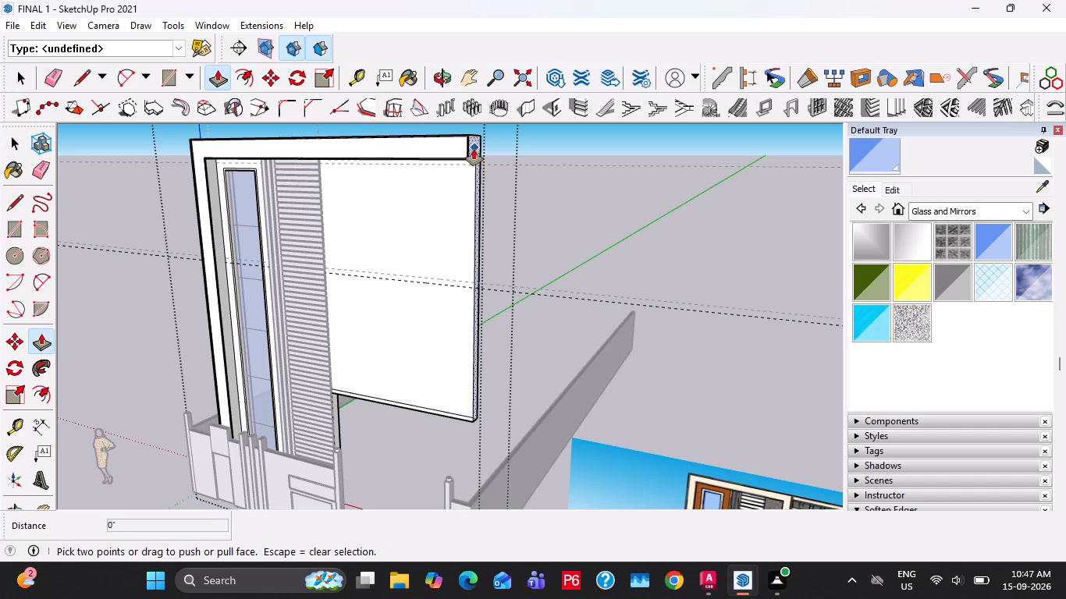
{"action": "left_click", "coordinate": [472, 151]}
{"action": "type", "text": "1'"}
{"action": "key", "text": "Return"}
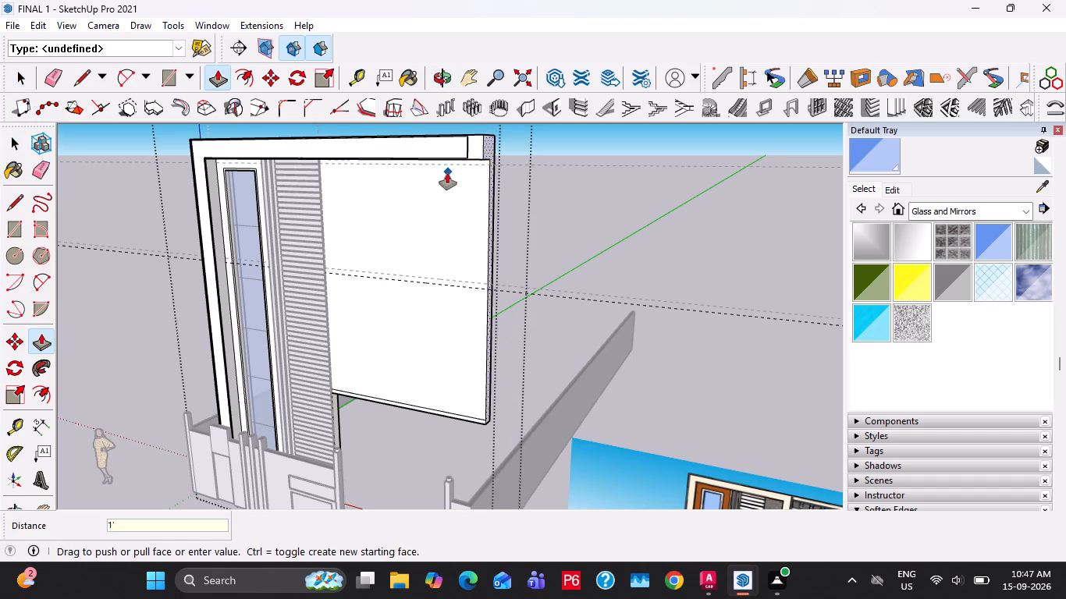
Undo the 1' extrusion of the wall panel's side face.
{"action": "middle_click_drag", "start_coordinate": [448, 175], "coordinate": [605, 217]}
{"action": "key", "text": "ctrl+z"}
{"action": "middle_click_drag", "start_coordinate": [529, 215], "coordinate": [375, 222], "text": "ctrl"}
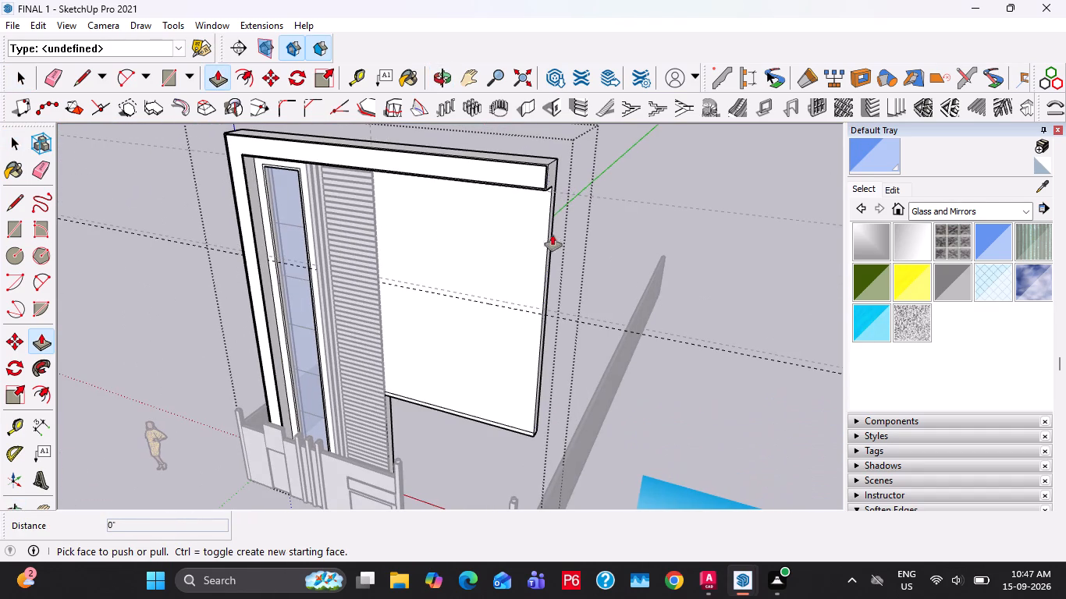
Extrude the outer side face of the facade's wall panel outward by 2'.
{"action": "left_click", "coordinate": [555, 183]}
{"action": "key", "text": "2"}
{"action": "key", "text": "apostrophe"}
{"action": "key", "text": "Return"}
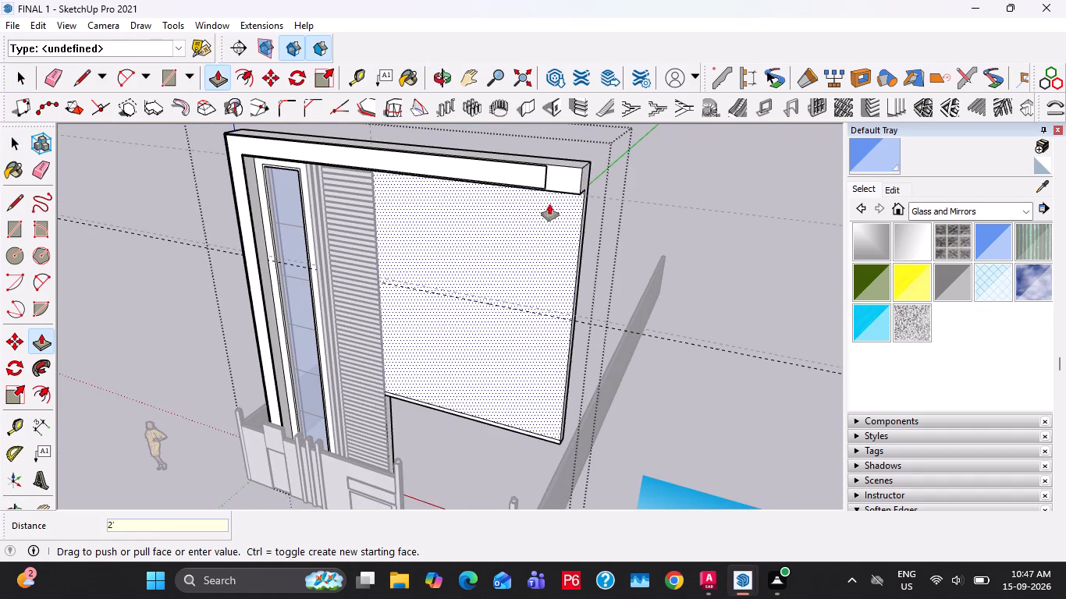
Extrude the end face of the facade's top border outward by 2', in line with the widened wall panel.
{"action": "middle_click_drag", "start_coordinate": [524, 201], "coordinate": [652, 215]}
{"action": "scroll", "coordinate": [592, 178], "scroll_direction": "up", "scroll_amount": 4}
{"action": "middle_click_drag", "start_coordinate": [588, 168], "coordinate": [644, 177]}
{"action": "scroll", "coordinate": [575, 158], "scroll_direction": "up", "scroll_amount": 4}
{"action": "middle_click_drag", "start_coordinate": [571, 162], "coordinate": [608, 169]}
{"action": "scroll", "coordinate": [572, 161], "scroll_direction": "up", "scroll_amount": 8}
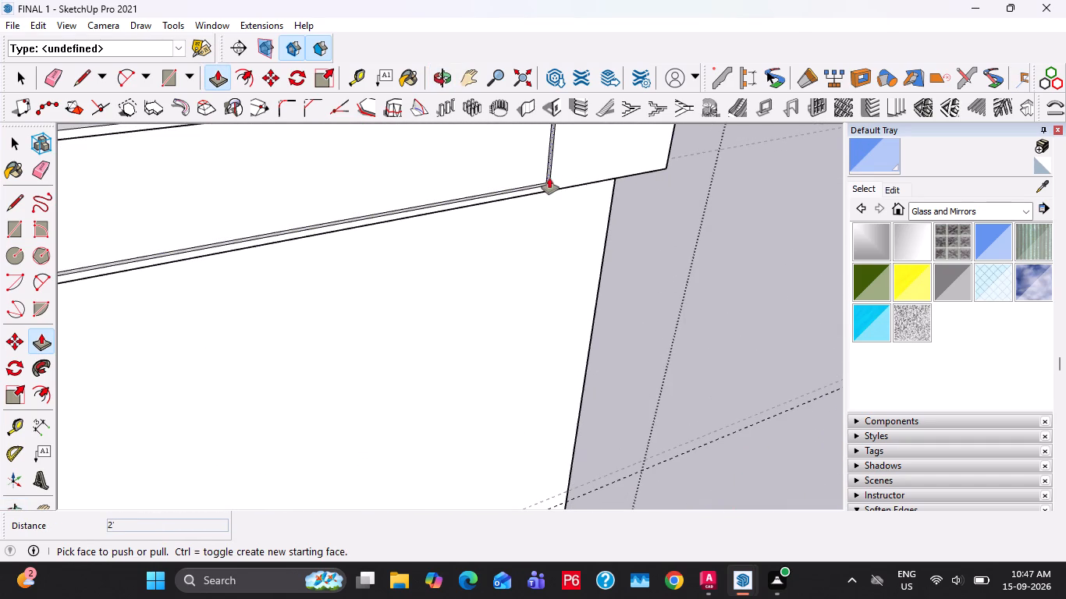
{"action": "left_click", "coordinate": [549, 178]}
{"action": "type", "text": "2'"}
{"action": "key", "text": "Return"}
{"action": "key", "text": "space"}
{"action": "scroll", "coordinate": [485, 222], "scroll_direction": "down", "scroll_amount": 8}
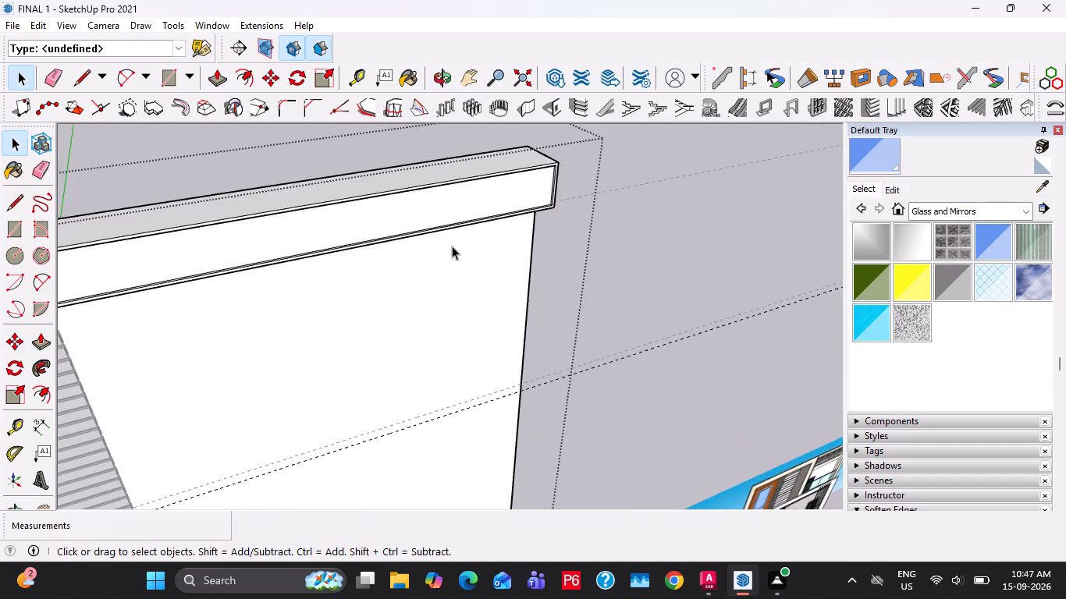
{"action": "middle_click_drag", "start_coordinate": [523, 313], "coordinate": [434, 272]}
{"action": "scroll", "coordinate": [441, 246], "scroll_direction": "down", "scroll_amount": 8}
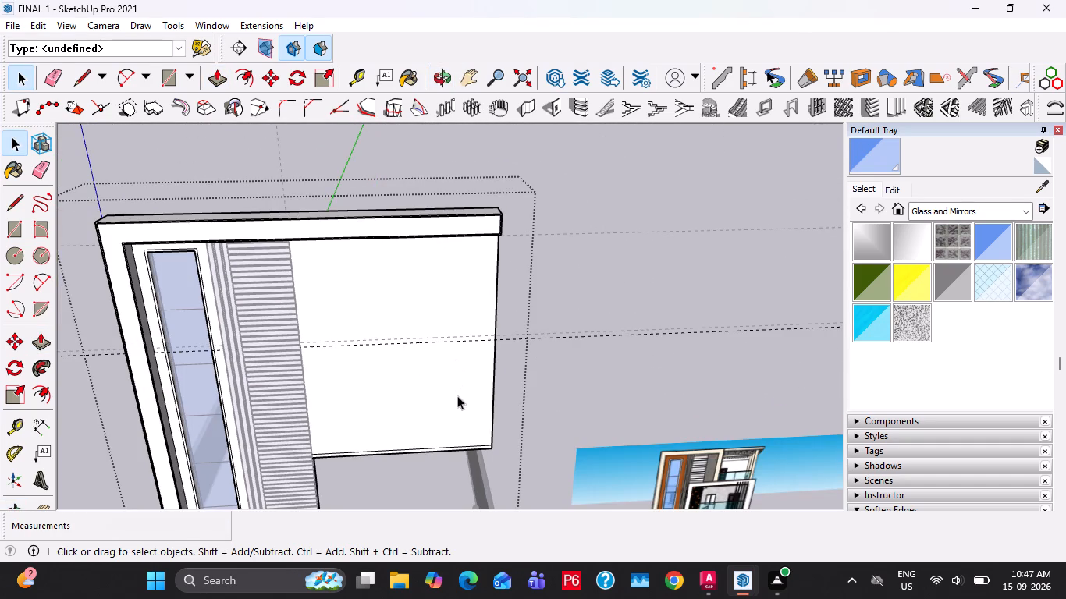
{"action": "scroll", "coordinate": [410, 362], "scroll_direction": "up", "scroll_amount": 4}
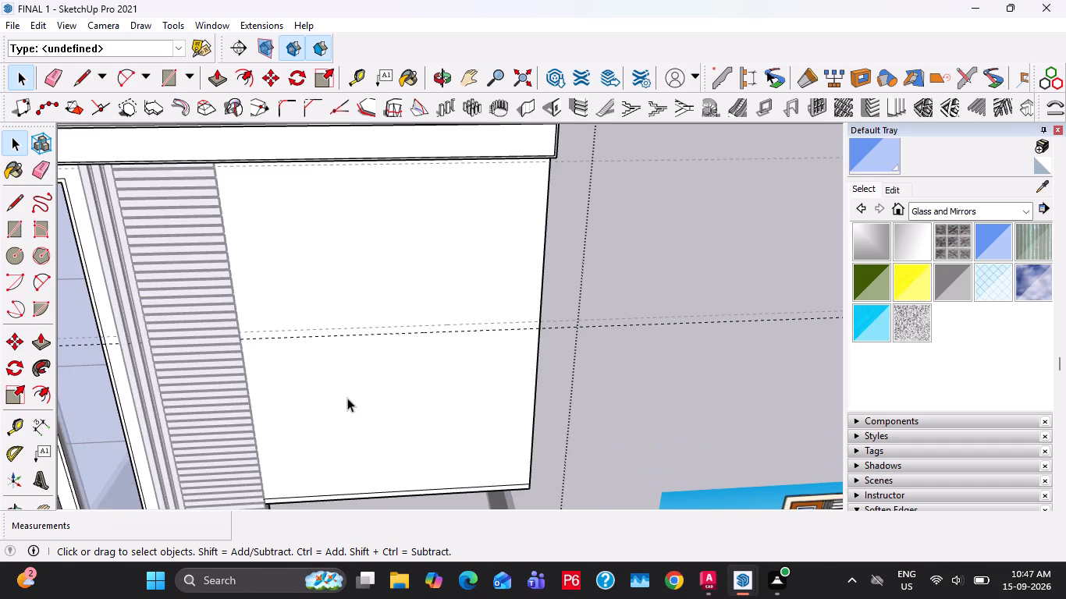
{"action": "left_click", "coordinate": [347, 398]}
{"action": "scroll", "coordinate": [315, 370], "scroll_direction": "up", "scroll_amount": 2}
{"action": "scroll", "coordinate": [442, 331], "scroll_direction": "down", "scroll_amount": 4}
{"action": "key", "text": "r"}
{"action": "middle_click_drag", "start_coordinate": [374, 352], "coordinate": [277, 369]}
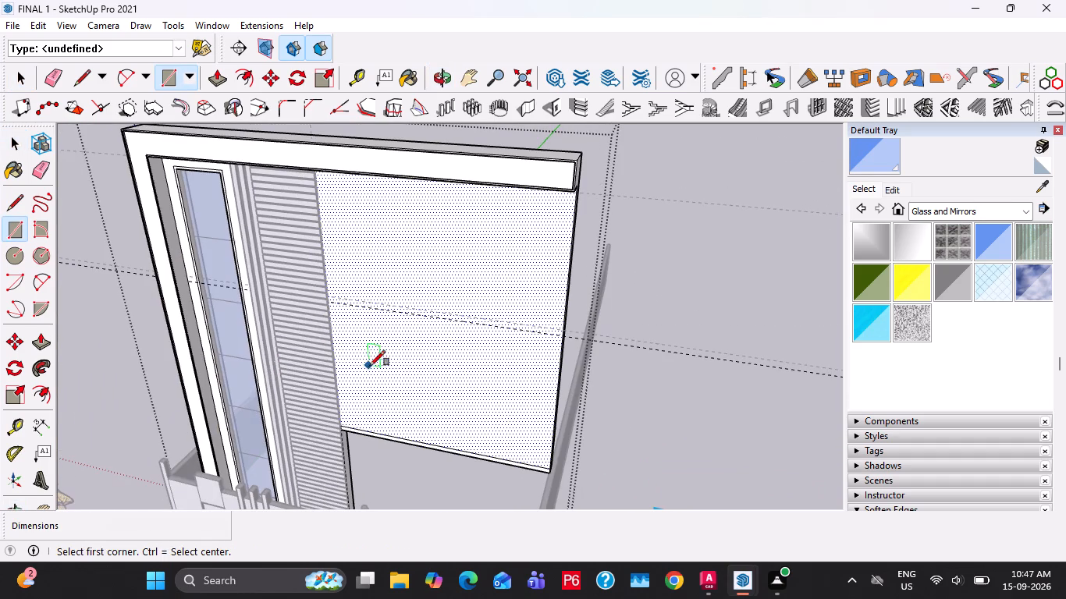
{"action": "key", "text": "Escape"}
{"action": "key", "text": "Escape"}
Outside the facade group, draw a 14' 7 7/8" by 10' 4" rectangle from the horizontal bars' edge at the guide to the wall panel's lower outer corner.
{"action": "key", "text": "space"}
{"action": "key", "text": "Escape"}
{"action": "key", "text": "Escape"}
{"action": "scroll", "coordinate": [385, 356], "scroll_direction": "up", "scroll_amount": 9}
{"action": "key", "text": "r"}
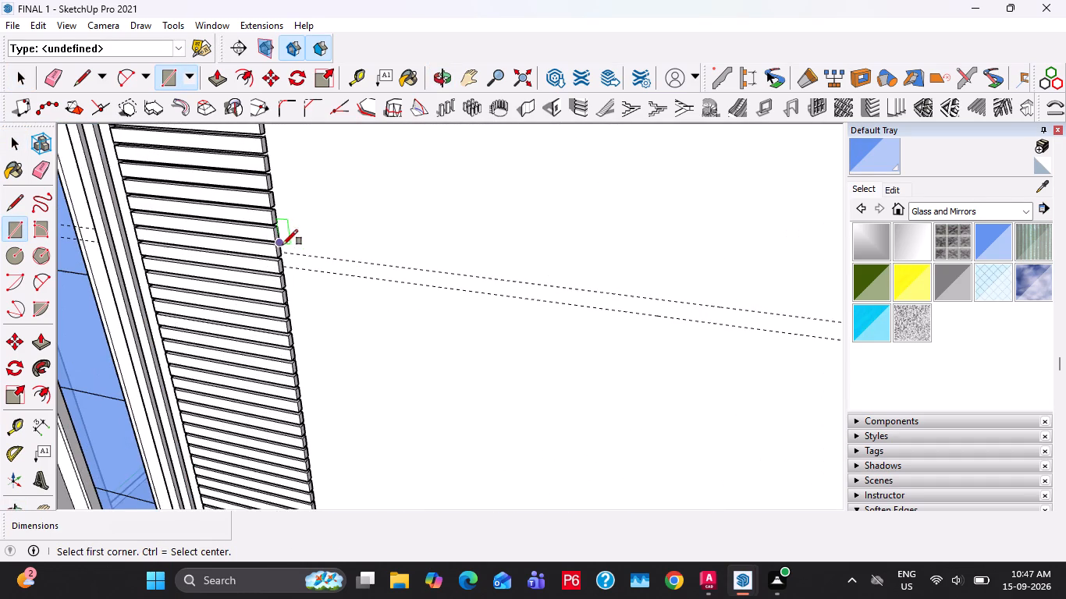
{"action": "scroll", "coordinate": [285, 254], "scroll_direction": "up", "scroll_amount": 6}
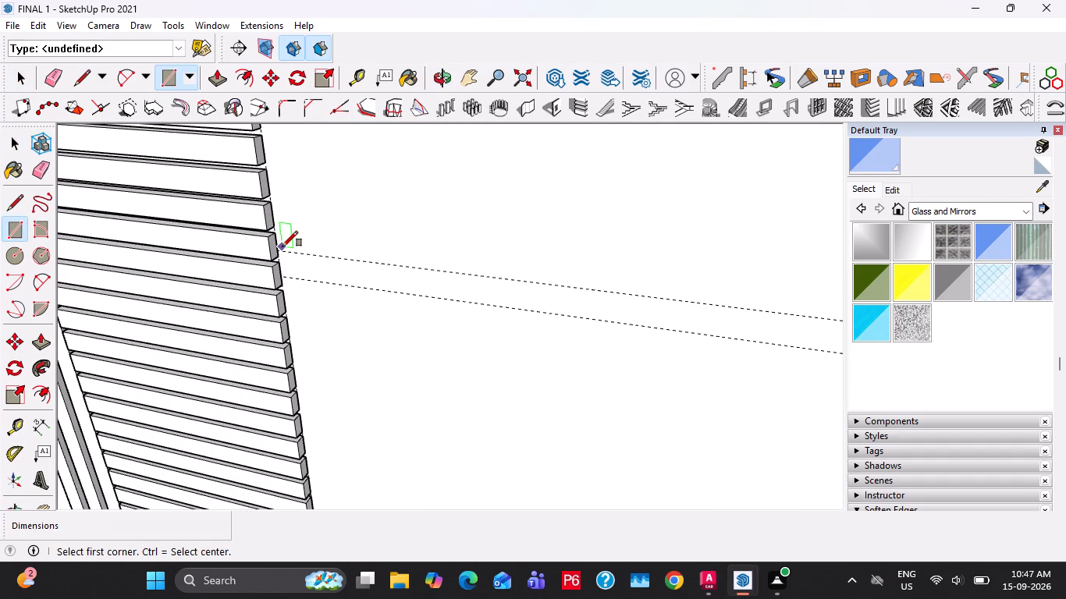
{"action": "scroll", "coordinate": [280, 251], "scroll_direction": "up", "scroll_amount": 5}
{"action": "left_click", "coordinate": [279, 250]}
{"action": "scroll", "coordinate": [609, 415], "scroll_direction": "down", "scroll_amount": 7}
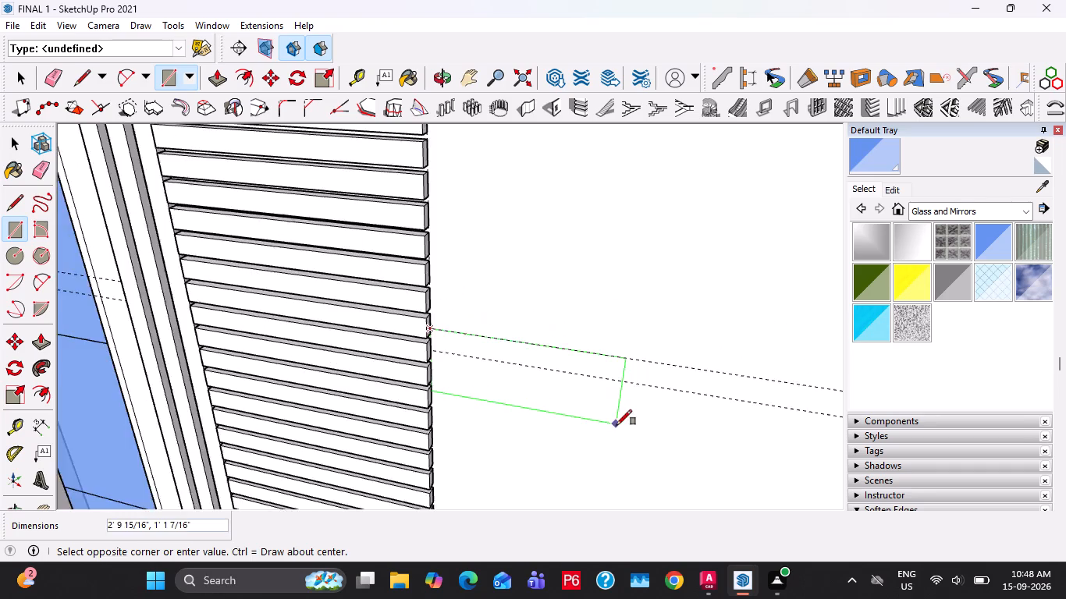
{"action": "scroll", "coordinate": [617, 425], "scroll_direction": "down", "scroll_amount": 6}
{"action": "middle_click_drag", "start_coordinate": [715, 483], "coordinate": [438, 147], "text": "shift"}
{"action": "left_click", "coordinate": [780, 480]}
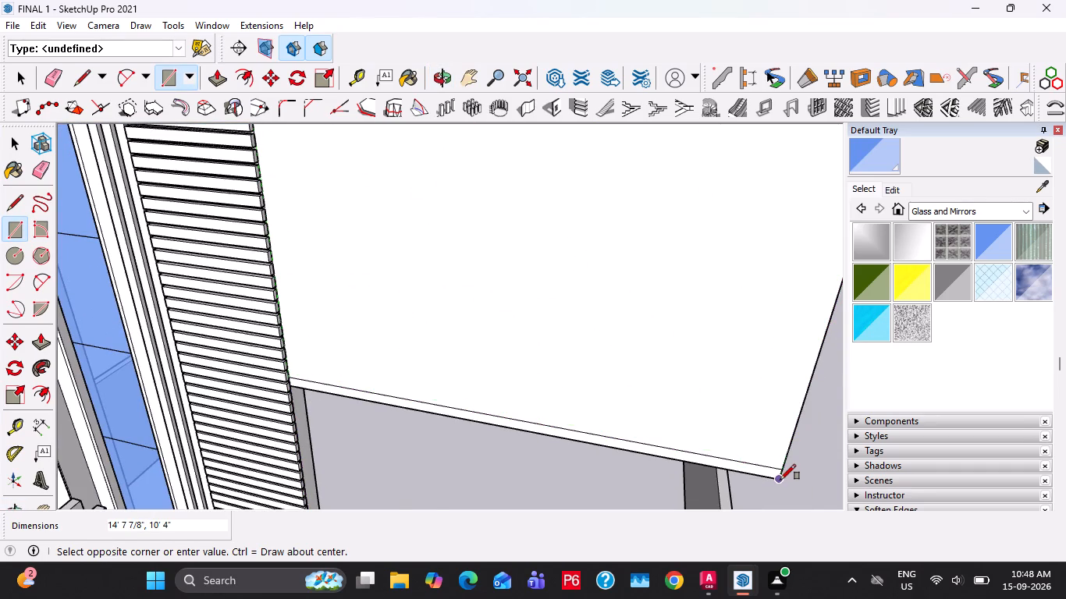
Offset the rectangle's outline 1' inward and delete the inner face to leave a frame.
{"action": "key", "text": "space"}
{"action": "scroll", "coordinate": [556, 374], "scroll_direction": "down", "scroll_amount": 6}
{"action": "key", "text": "f"}
{"action": "left_click", "coordinate": [543, 379]}
{"action": "type", "text": "1'"}
{"action": "key", "text": "Return"}
{"action": "key", "text": "space"}
{"action": "left_click", "coordinate": [493, 312]}
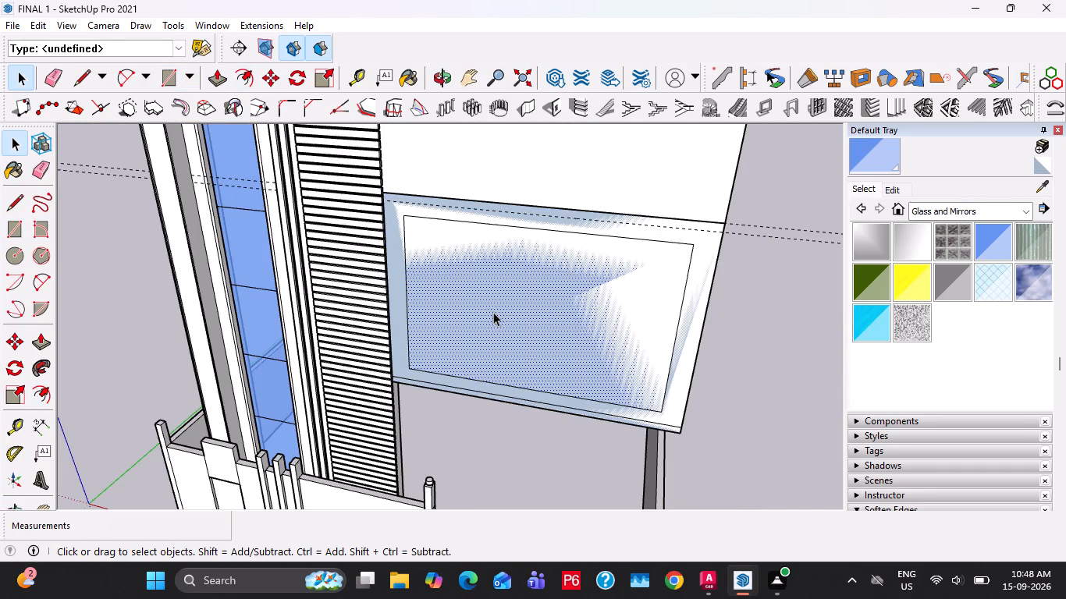
{"action": "key", "text": "Delete"}
Extrude the frame face outward from the wall by 1'.
{"action": "left_click", "coordinate": [407, 287]}
{"action": "key", "text": "p"}
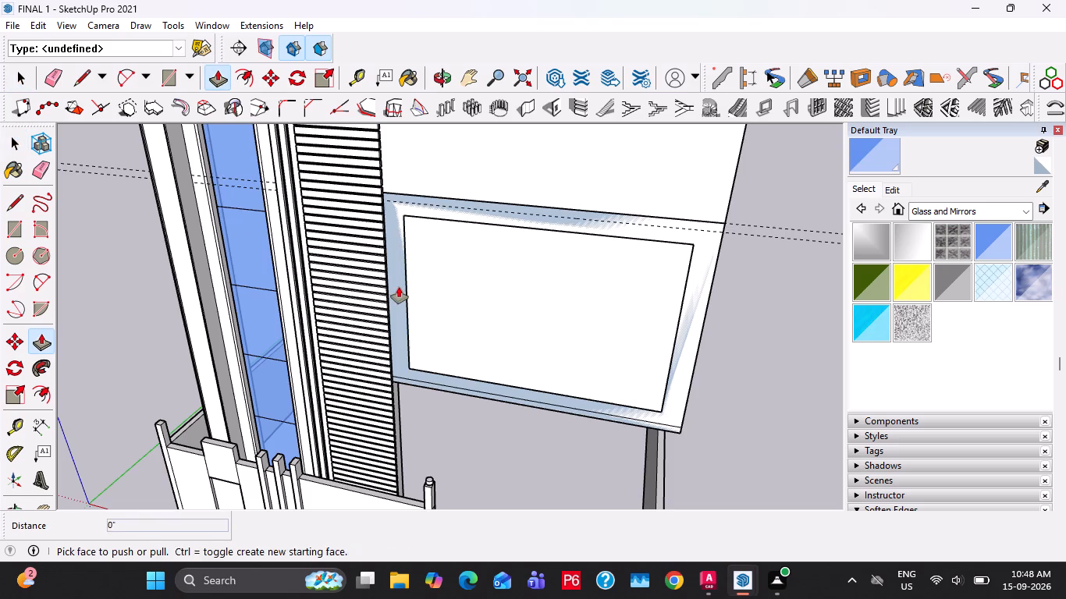
{"action": "left_click", "coordinate": [399, 287]}
{"action": "type", "text": "1'"}
{"action": "key", "text": "Return"}
Offset the outer outline of the projecting frame's front face 1" inward.
{"action": "scroll", "coordinate": [381, 288], "scroll_direction": "down", "scroll_amount": 8}
{"action": "middle_click_drag", "start_coordinate": [592, 396], "coordinate": [590, 385]}
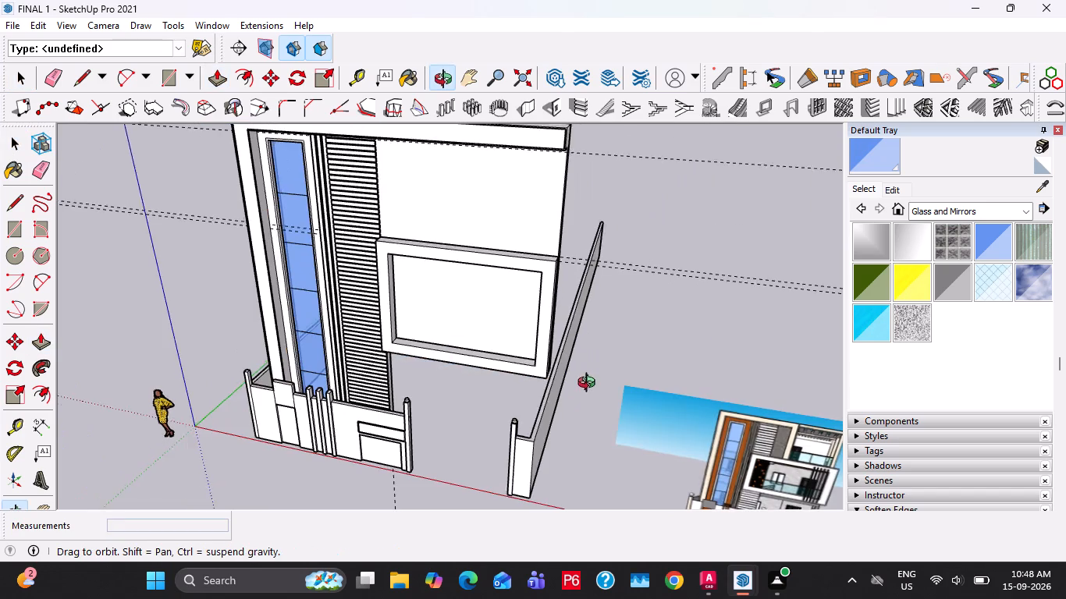
{"action": "middle_click_drag", "start_coordinate": [590, 385], "coordinate": [599, 362]}
{"action": "scroll", "coordinate": [396, 277], "scroll_direction": "up", "scroll_amount": 10}
{"action": "key", "text": "space"}
{"action": "key", "text": "f"}
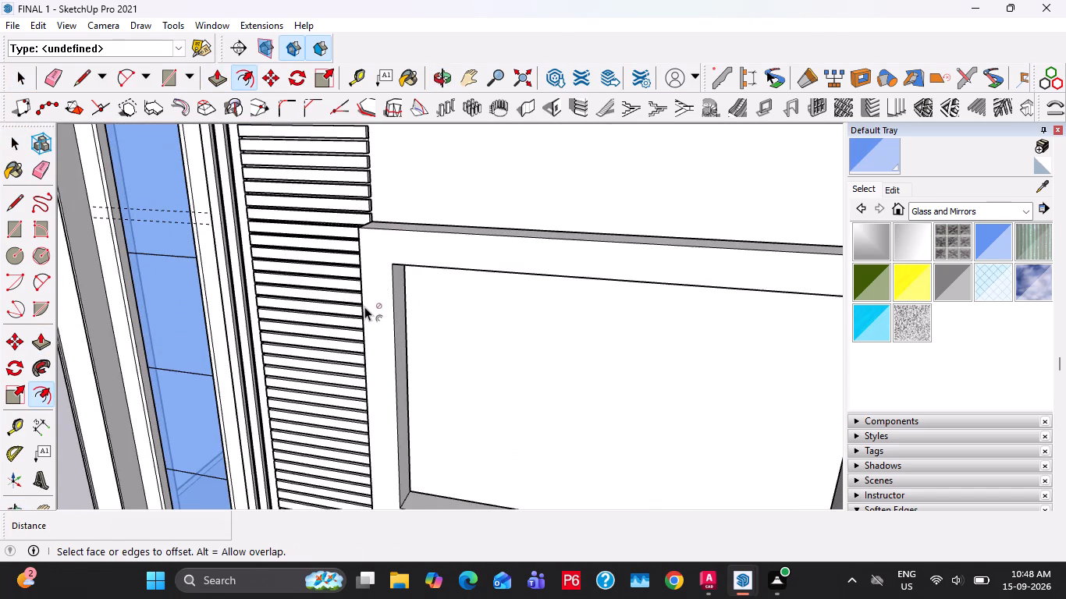
{"action": "left_click", "coordinate": [364, 307]}
{"action": "left_click", "coordinate": [367, 311]}
{"action": "type", "text": "1\""}
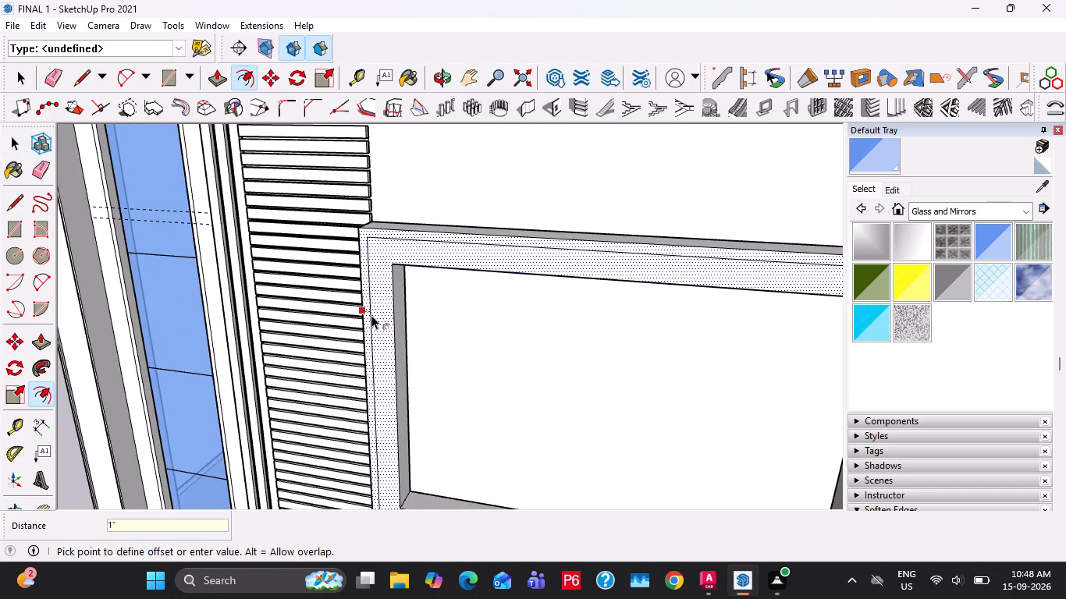
{"action": "key", "text": "Return"}
{"action": "key", "text": "space"}
Inside the facade group, draw a 12' 7 7/8" by 8' 4" rectangle on the wall panel, matching the frame's opening.
{"action": "left_click", "coordinate": [446, 353]}
{"action": "left_click", "coordinate": [453, 356]}
{"action": "left_click", "coordinate": [462, 370]}
{"action": "double_click", "coordinate": [458, 362]}
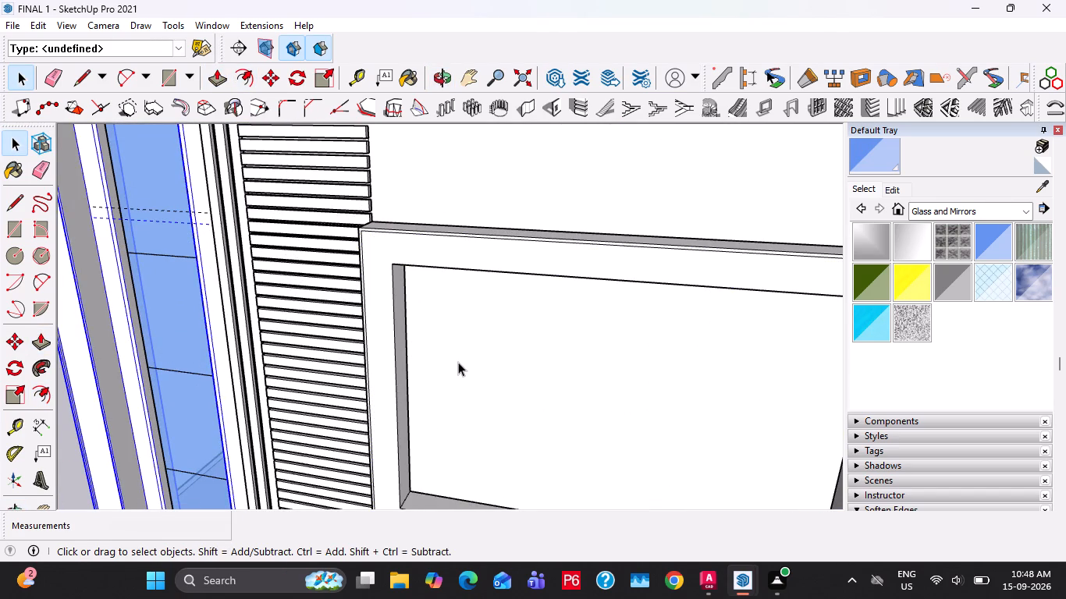
{"action": "middle_click_drag", "start_coordinate": [471, 370], "coordinate": [478, 292]}
{"action": "left_click", "coordinate": [469, 294]}
{"action": "middle_click_drag", "start_coordinate": [462, 331], "coordinate": [464, 311]}
{"action": "key", "text": "r"}
{"action": "left_click", "coordinate": [407, 257]}
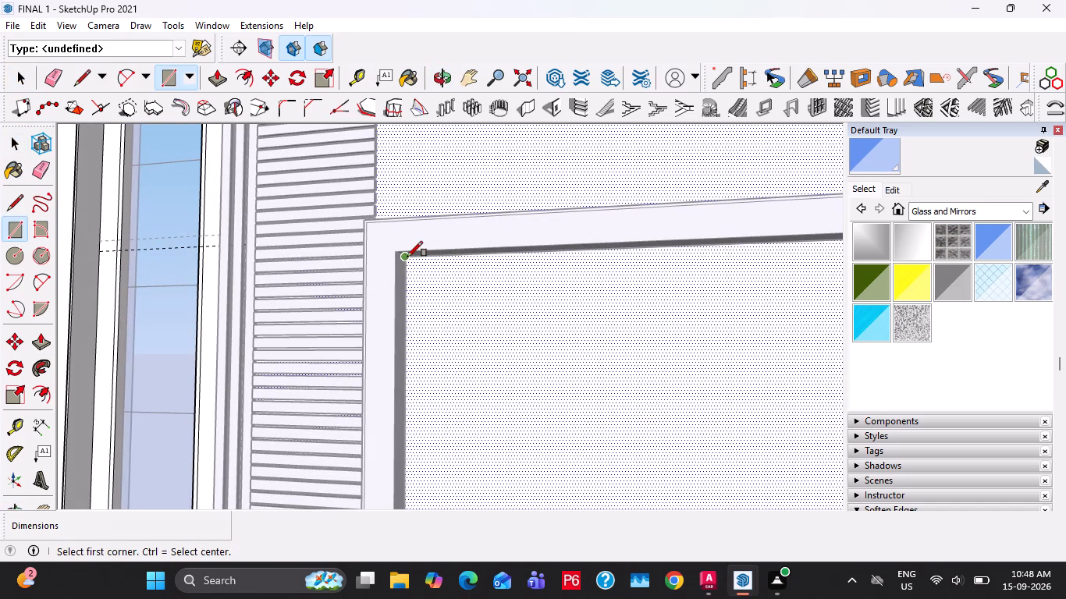
{"action": "middle_click_drag", "start_coordinate": [655, 452], "coordinate": [626, 395]}
{"action": "left_click", "coordinate": [599, 333]}
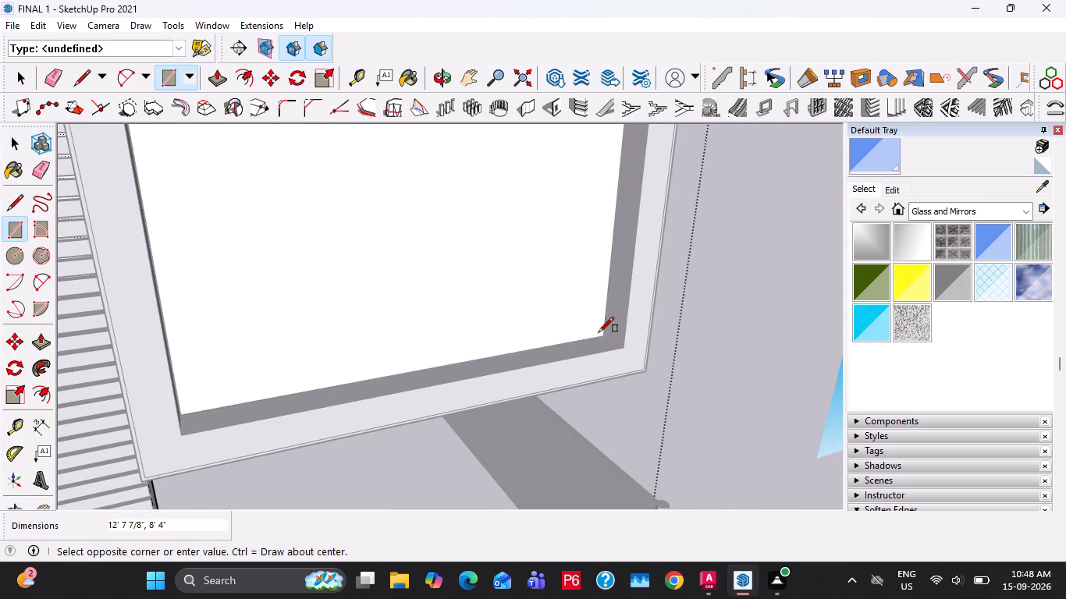
Push the rectangle through the wall panel to cut the opening inside the frame, and leave the facade group.
{"action": "key", "text": "space"}
{"action": "left_click", "coordinate": [515, 314]}
{"action": "key", "text": "p"}
{"action": "left_click", "coordinate": [515, 314]}
{"action": "left_click", "coordinate": [485, 281]}
{"action": "key", "text": "space"}
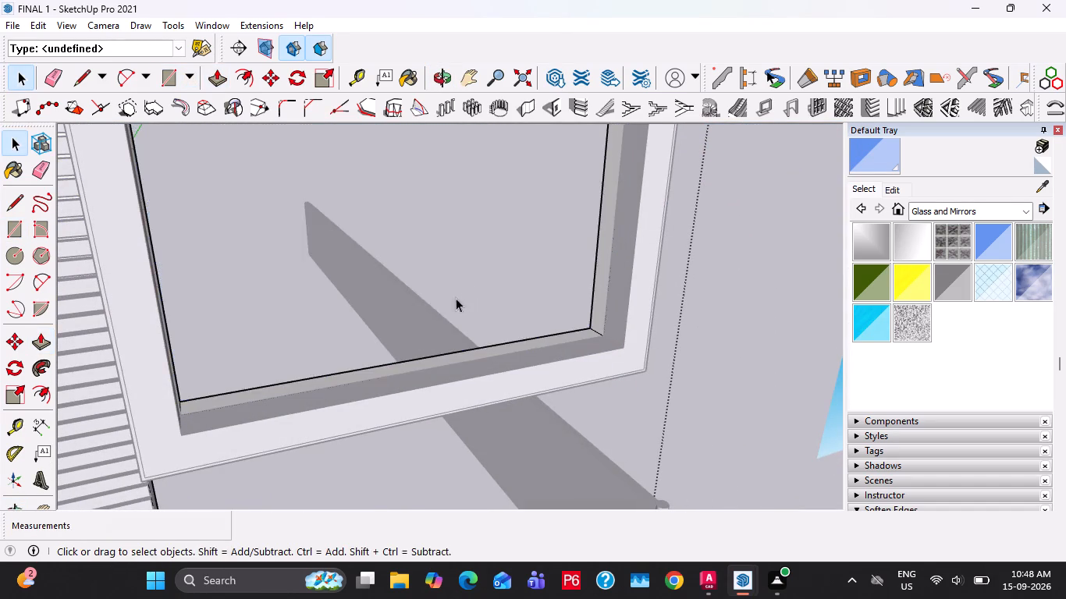
{"action": "scroll", "coordinate": [430, 319], "scroll_direction": "down", "scroll_amount": 7}
{"action": "middle_click_drag", "start_coordinate": [476, 366], "coordinate": [396, 353]}
{"action": "key", "text": "Escape"}
{"action": "key", "text": "Escape"}
{"action": "key", "text": "Escape"}
Examine the upper wall panel and the projecting frame alongside the reference elevation image.
{"action": "middle_click_drag", "start_coordinate": [453, 364], "coordinate": [429, 335]}
{"action": "scroll", "coordinate": [480, 349], "scroll_direction": "up", "scroll_amount": 12}
{"action": "scroll", "coordinate": [521, 289], "scroll_direction": "down", "scroll_amount": 20}
{"action": "scroll", "coordinate": [521, 289], "scroll_direction": "down", "scroll_amount": 6}
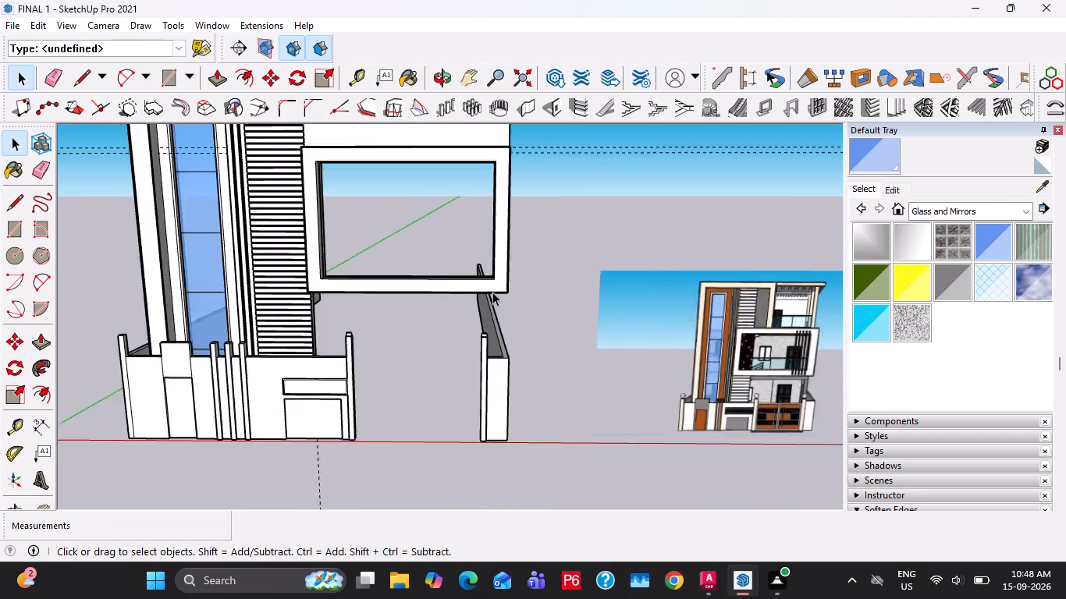
{"action": "scroll", "coordinate": [492, 292], "scroll_direction": "down", "scroll_amount": 2}
{"action": "middle_click_drag", "start_coordinate": [403, 285], "coordinate": [402, 365], "text": "shift"}
{"action": "scroll", "coordinate": [393, 243], "scroll_direction": "up", "scroll_amount": 2}
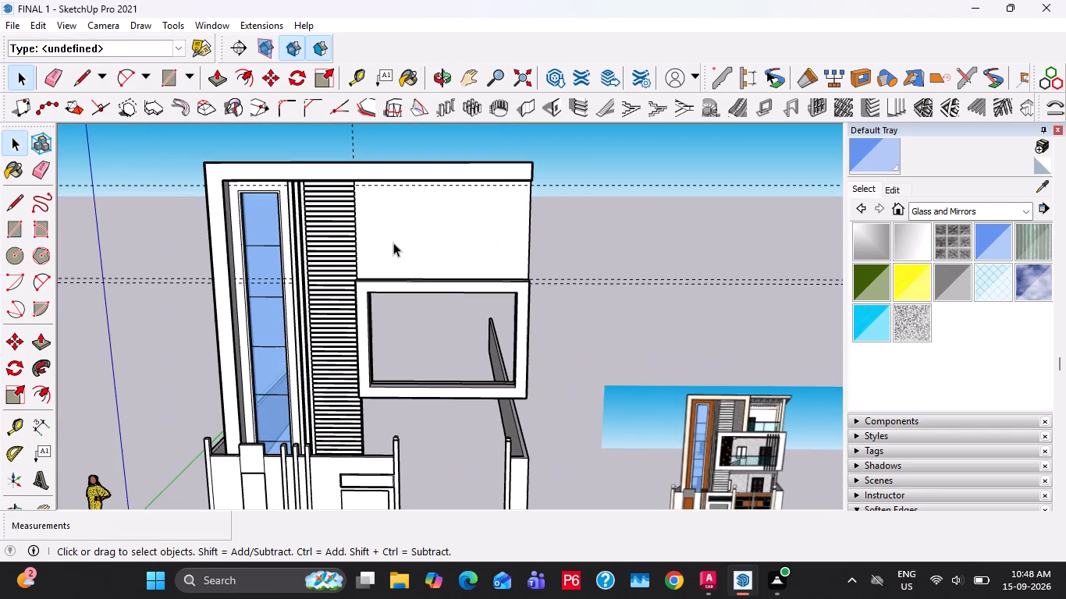
{"action": "scroll", "coordinate": [388, 221], "scroll_direction": "up", "scroll_amount": 1}
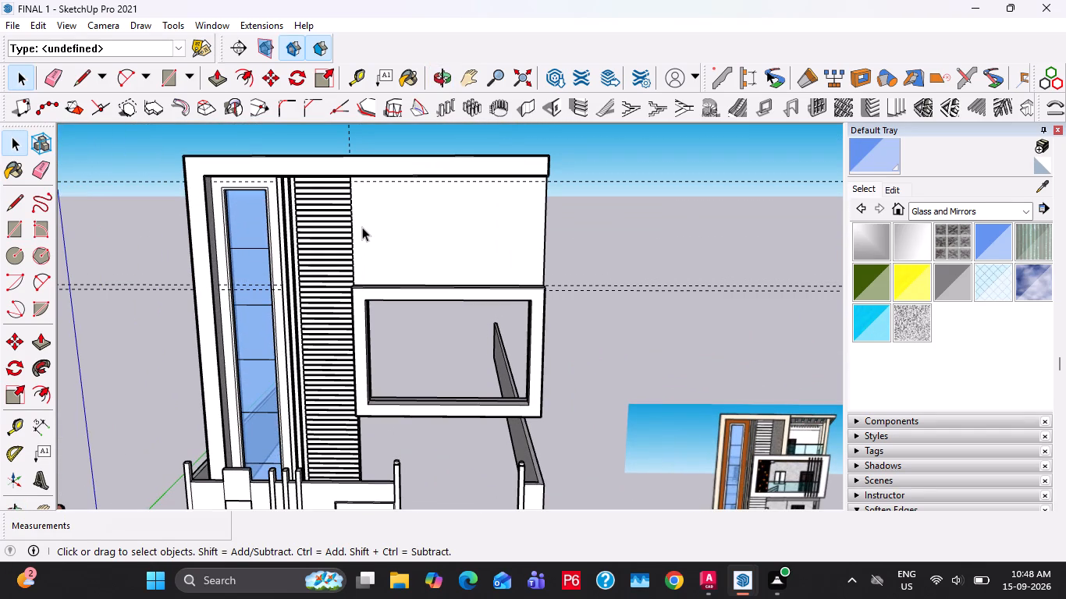
{"action": "scroll", "coordinate": [362, 227], "scroll_direction": "up", "scroll_amount": 1}
{"action": "double_click", "coordinate": [355, 232]}
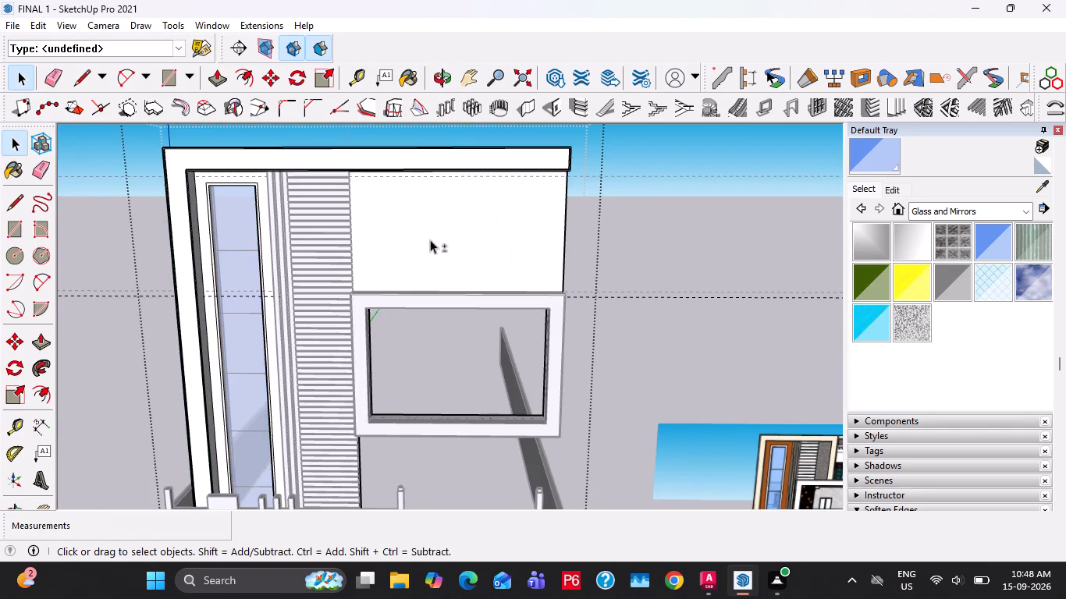
{"action": "middle_click_drag", "start_coordinate": [430, 239], "coordinate": [272, 183], "text": "shift"}
{"action": "scroll", "coordinate": [229, 190], "scroll_direction": "up", "scroll_amount": 2}
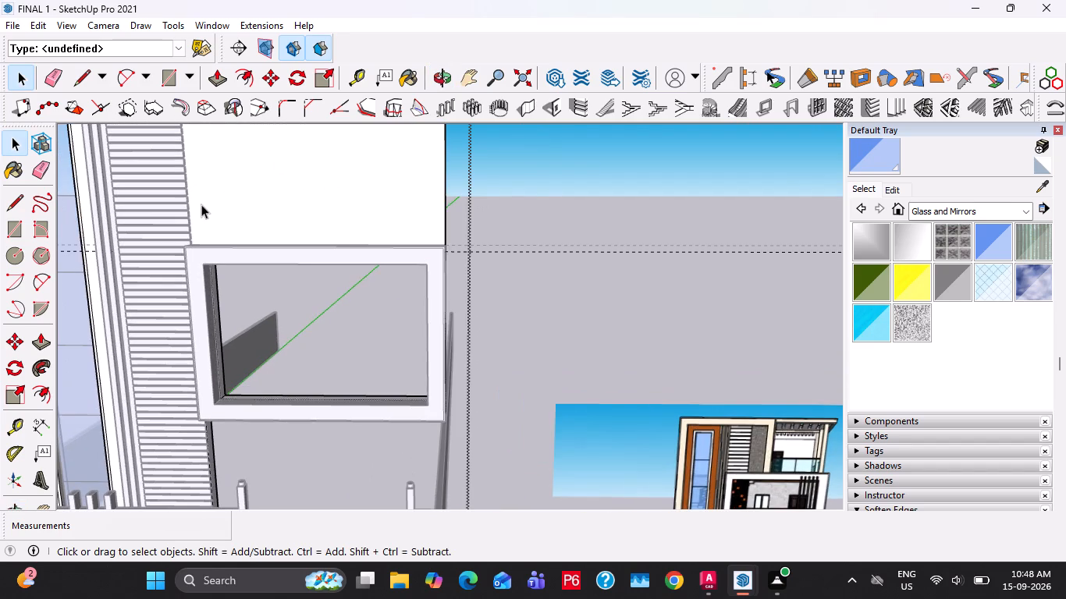
{"action": "left_click", "coordinate": [201, 204]}
{"action": "middle_click_drag", "start_coordinate": [215, 204], "coordinate": [205, 238]}
{"action": "key", "text": "Escape"}
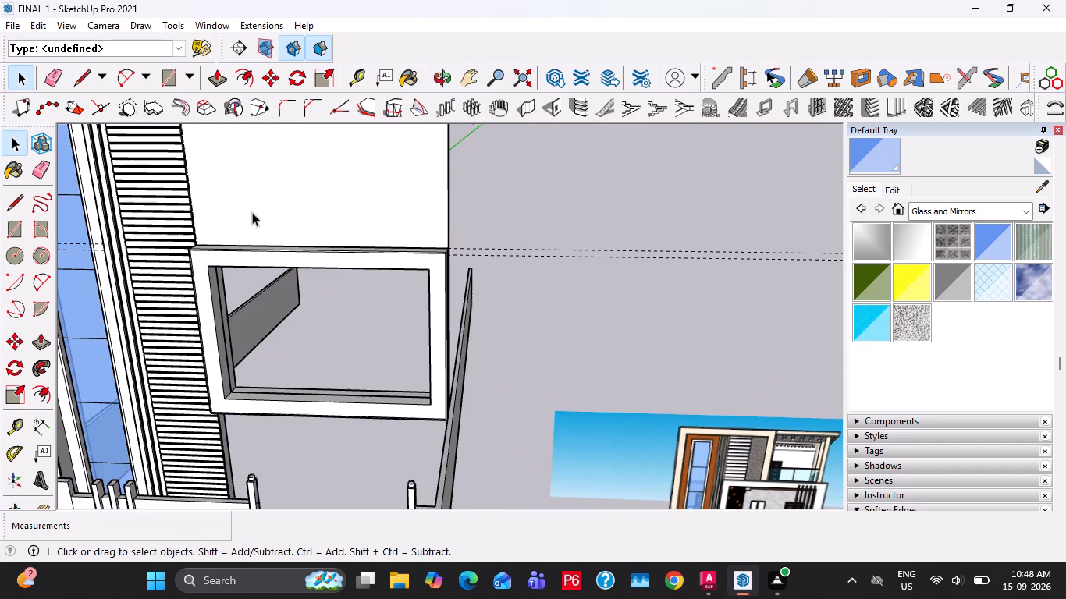
{"action": "key", "text": "Escape"}
{"action": "middle_click_drag", "start_coordinate": [297, 264], "coordinate": [324, 271], "text": "shift"}
{"action": "scroll", "coordinate": [332, 225], "scroll_direction": "down", "scroll_amount": 4}
{"action": "middle_click_drag", "start_coordinate": [322, 281], "coordinate": [306, 222]}
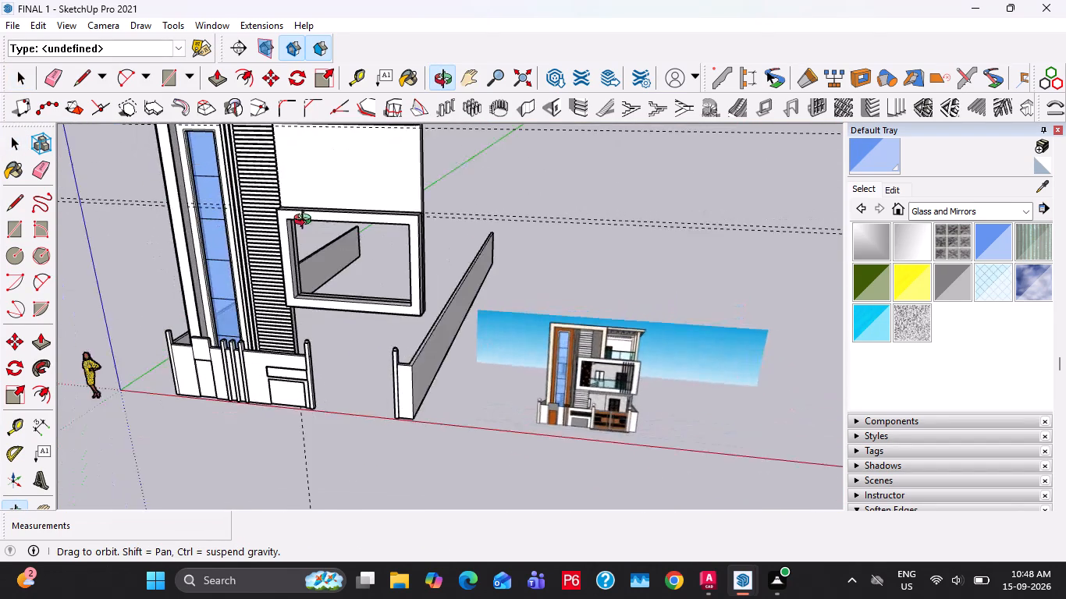
{"action": "middle_click_drag", "start_coordinate": [306, 222], "coordinate": [305, 221]}
{"action": "middle_click_drag", "start_coordinate": [311, 214], "coordinate": [376, 195]}
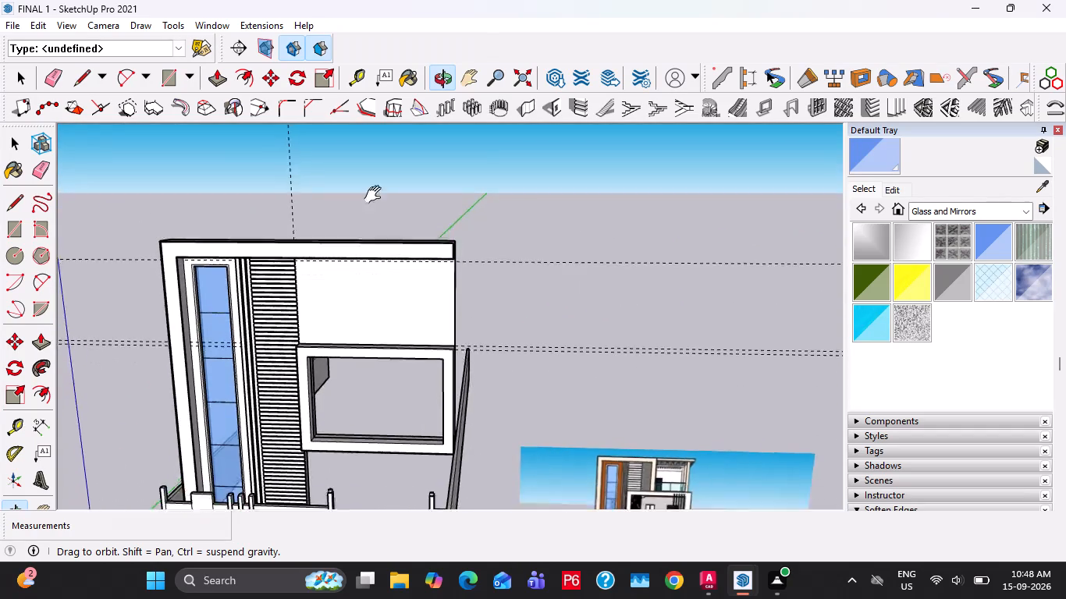
{"action": "middle_click_drag", "start_coordinate": [376, 195], "coordinate": [384, 147]}
{"action": "scroll", "coordinate": [597, 411], "scroll_direction": "up", "scroll_amount": 10}
{"action": "scroll", "coordinate": [723, 401], "scroll_direction": "down", "scroll_amount": 7}
Inside the facade group, place a vertical guide on the upper wall panel 3' from the horizontal bars' edge.
{"action": "middle_click_drag", "start_coordinate": [269, 285], "coordinate": [411, 452], "text": "shift"}
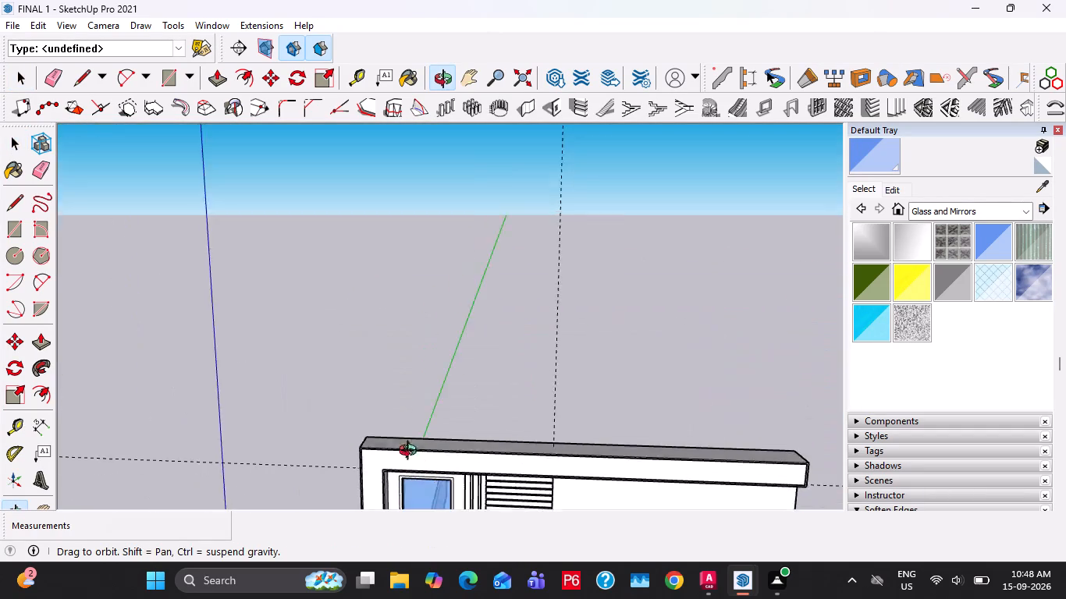
{"action": "middle_click_drag", "start_coordinate": [411, 452], "coordinate": [272, 470], "text": "shift"}
{"action": "middle_click_drag", "start_coordinate": [322, 488], "coordinate": [286, 312]}
{"action": "scroll", "coordinate": [484, 383], "scroll_direction": "up", "scroll_amount": 9}
{"action": "double_click", "coordinate": [500, 394]}
{"action": "key", "text": "t"}
{"action": "scroll", "coordinate": [448, 373], "scroll_direction": "up", "scroll_amount": 3}
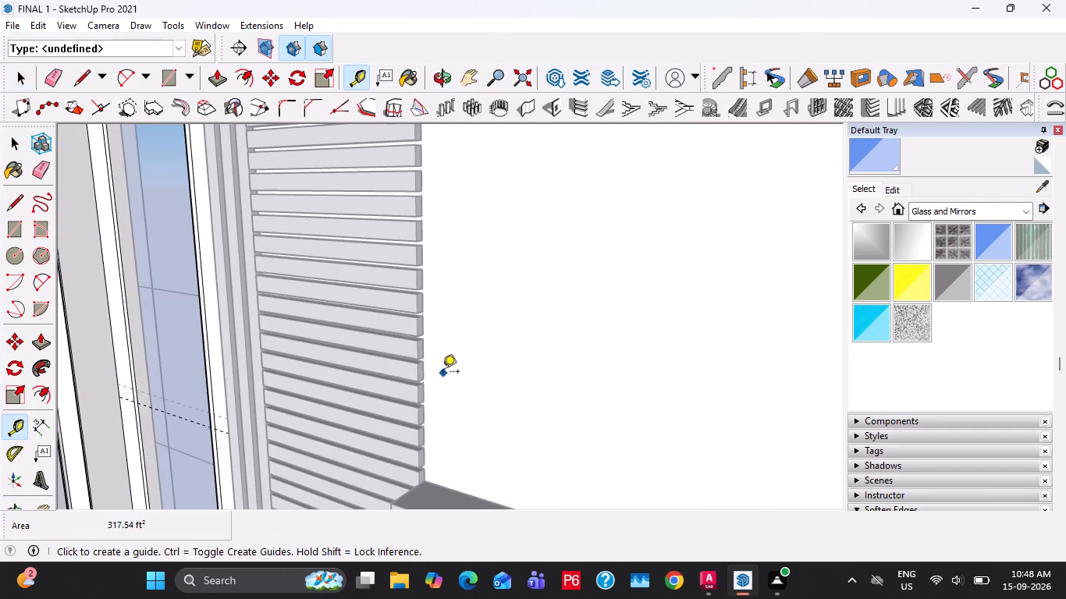
{"action": "scroll", "coordinate": [425, 349], "scroll_direction": "up", "scroll_amount": 5}
{"action": "double_click", "coordinate": [424, 350]}
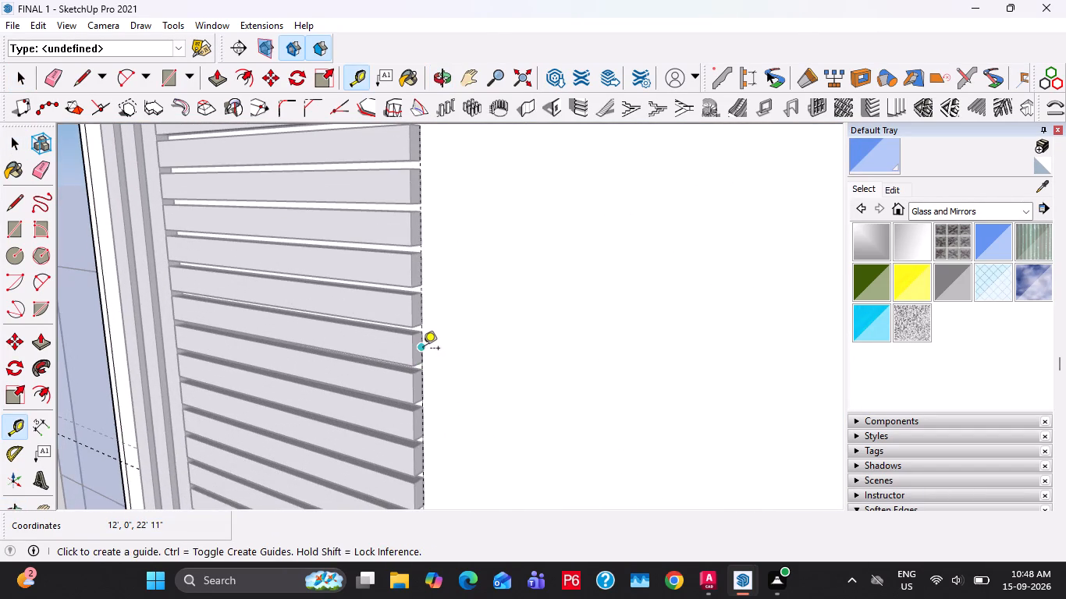
{"action": "left_click", "coordinate": [423, 349]}
{"action": "type", "text": "3'"}
{"action": "key", "text": "Return"}
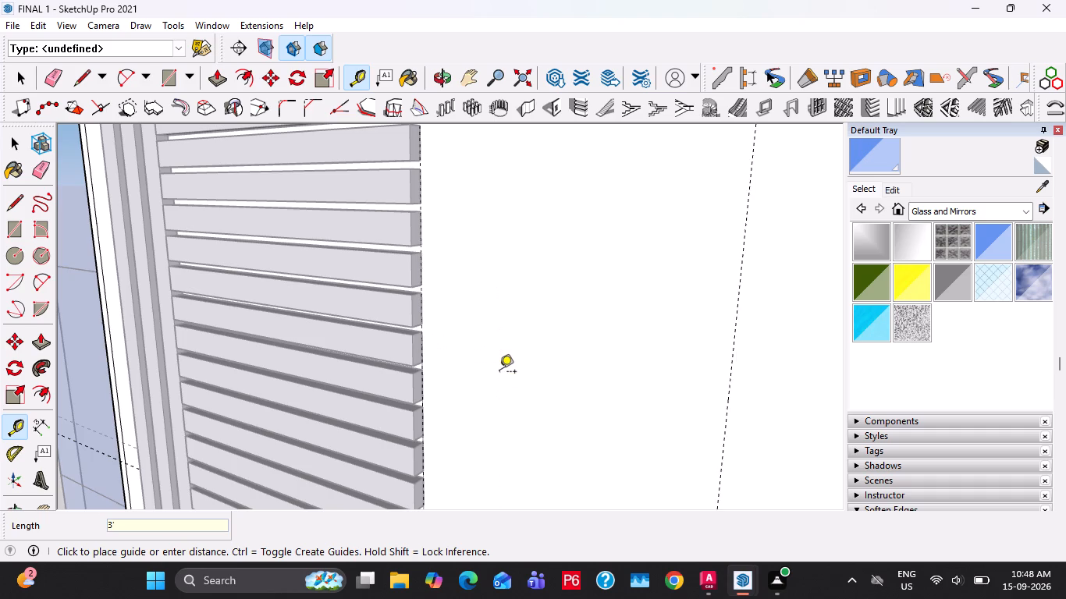
{"action": "scroll", "coordinate": [499, 373], "scroll_direction": "down", "scroll_amount": 20}
{"action": "middle_click_drag", "start_coordinate": [499, 397], "coordinate": [552, 400]}
{"action": "left_click", "coordinate": [524, 358]}
{"action": "key", "text": "space"}
Draw a rectangle about 8' 1" high and 3' wide on the upper wall panel, between the guide and the bars' edge, up to the top border.
{"action": "scroll", "coordinate": [513, 360], "scroll_direction": "up", "scroll_amount": 5}
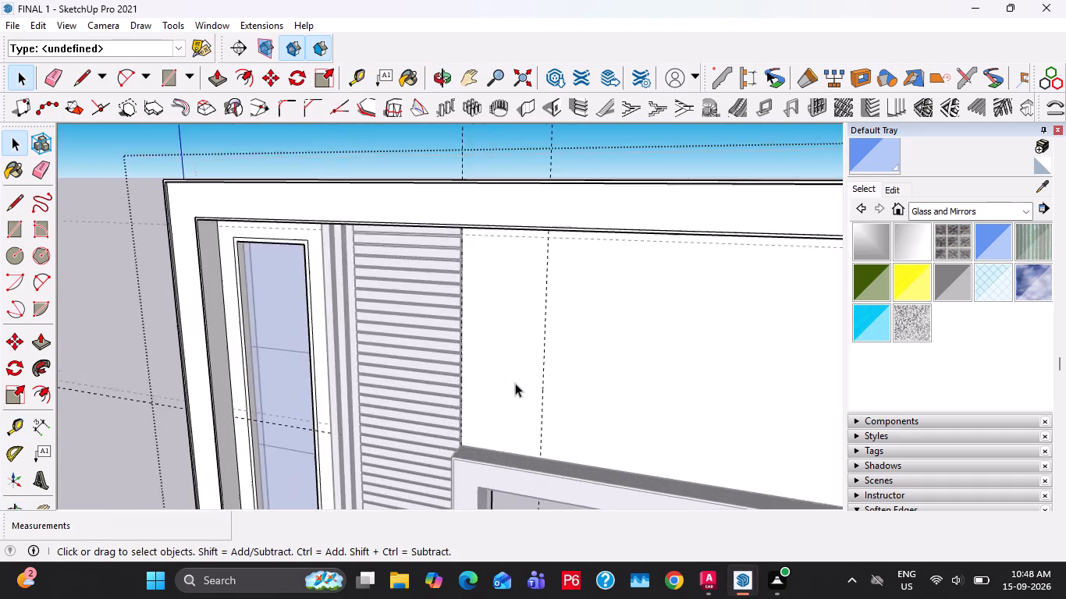
{"action": "scroll", "coordinate": [515, 383], "scroll_direction": "up", "scroll_amount": 3}
{"action": "double_click", "coordinate": [516, 388]}
{"action": "key", "text": "r"}
{"action": "left_click", "coordinate": [547, 476]}
{"action": "middle_click_drag", "start_coordinate": [435, 260], "coordinate": [447, 338]}
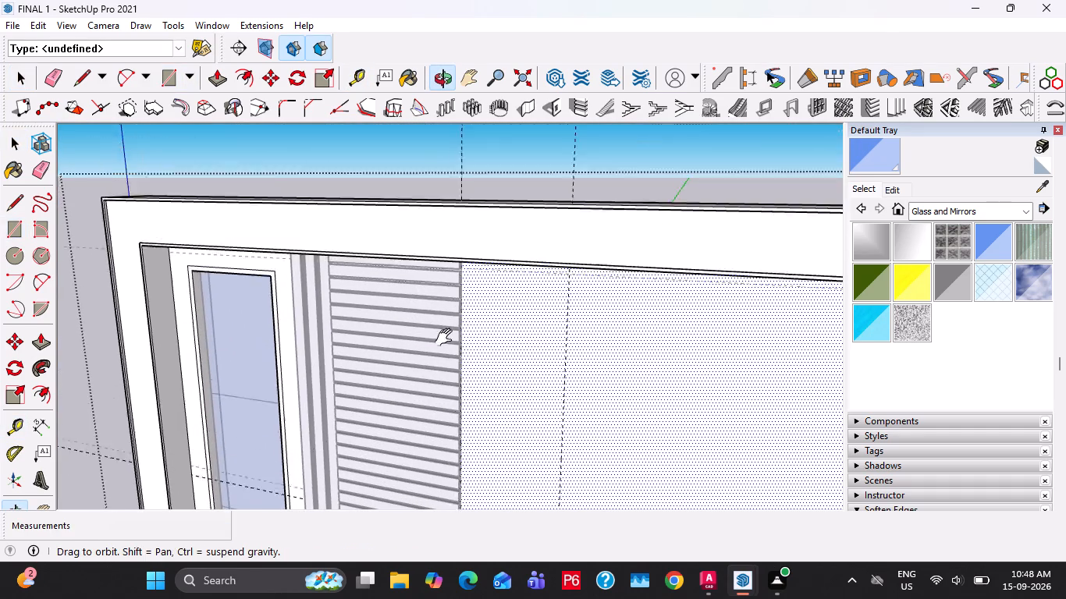
{"action": "middle_click_drag", "start_coordinate": [447, 338], "coordinate": [402, 260]}
{"action": "scroll", "coordinate": [502, 275], "scroll_direction": "up", "scroll_amount": 5}
{"action": "left_click", "coordinate": [422, 246]}
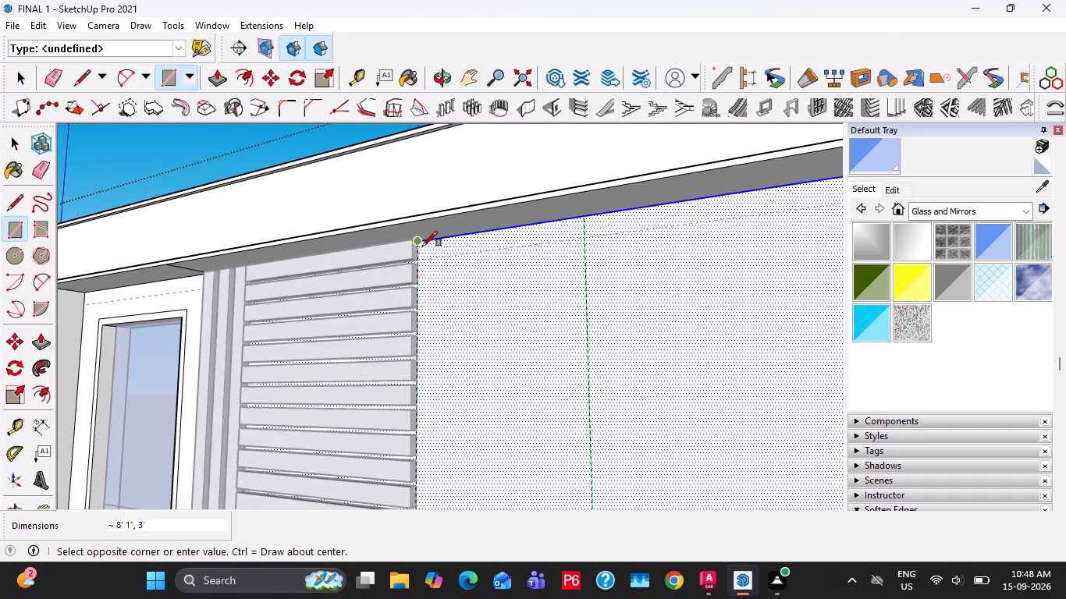
Leave the facade group and examine the frame, compound wall and open area behind the facade alongside the reference elevation image.
{"action": "key", "text": "space"}
{"action": "left_click", "coordinate": [521, 328]}
{"action": "scroll", "coordinate": [521, 328], "scroll_direction": "down", "scroll_amount": 15}
{"action": "middle_click_drag", "start_coordinate": [524, 385], "coordinate": [670, 449]}
{"action": "scroll", "coordinate": [670, 449], "scroll_direction": "down", "scroll_amount": 1}
{"action": "key", "text": "Escape"}
{"action": "key", "text": "Escape"}
{"action": "scroll", "coordinate": [480, 367], "scroll_direction": "down", "scroll_amount": 3}
{"action": "middle_click_drag", "start_coordinate": [581, 410], "coordinate": [470, 305], "text": "shift"}
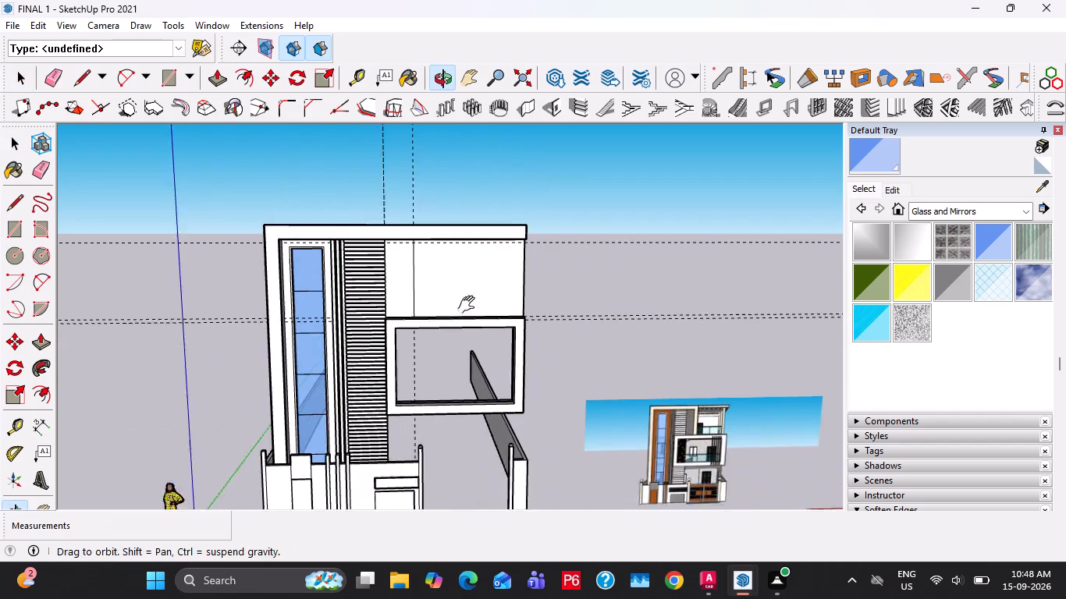
{"action": "middle_click_drag", "start_coordinate": [470, 305], "coordinate": [471, 308], "text": "shift"}
{"action": "scroll", "coordinate": [466, 300], "scroll_direction": "down", "scroll_amount": 1, "text": "shift"}
{"action": "middle_click_drag", "start_coordinate": [542, 437], "coordinate": [496, 383], "text": "shift"}
{"action": "scroll", "coordinate": [691, 391], "scroll_direction": "up", "scroll_amount": 10}
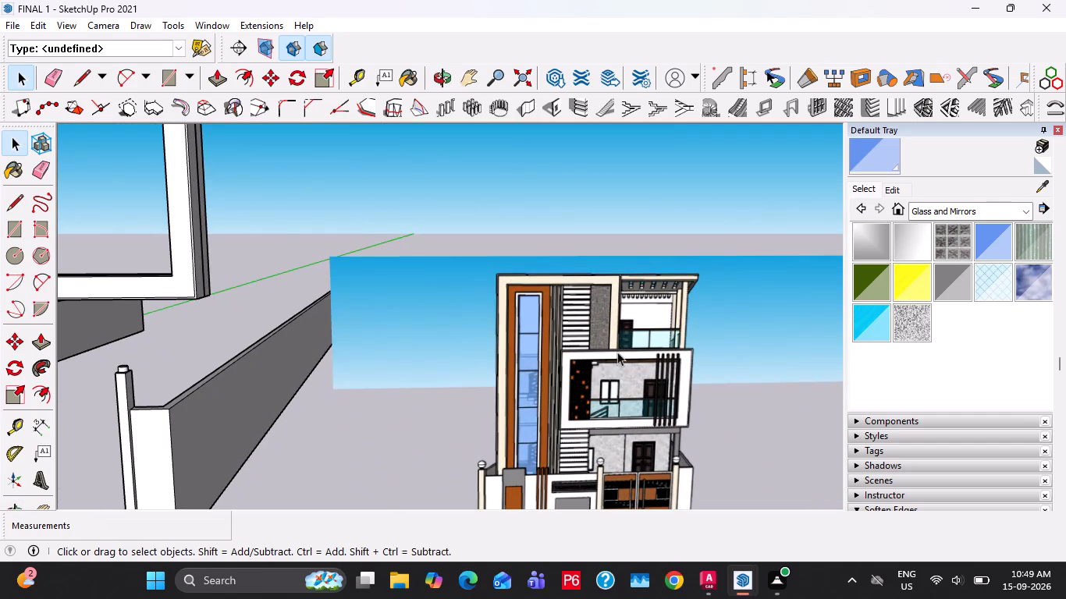
{"action": "scroll", "coordinate": [676, 357], "scroll_direction": "down", "scroll_amount": 3}
{"action": "middle_click_drag", "start_coordinate": [257, 334], "coordinate": [317, 332], "text": "shift"}
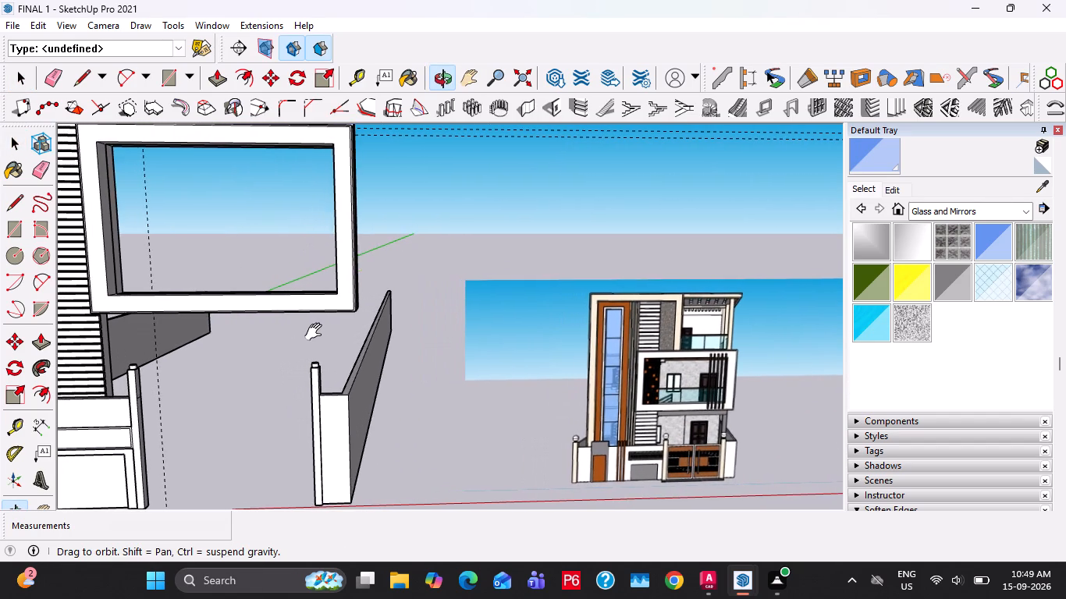
{"action": "middle_click_drag", "start_coordinate": [317, 332], "coordinate": [392, 346], "text": "shift"}
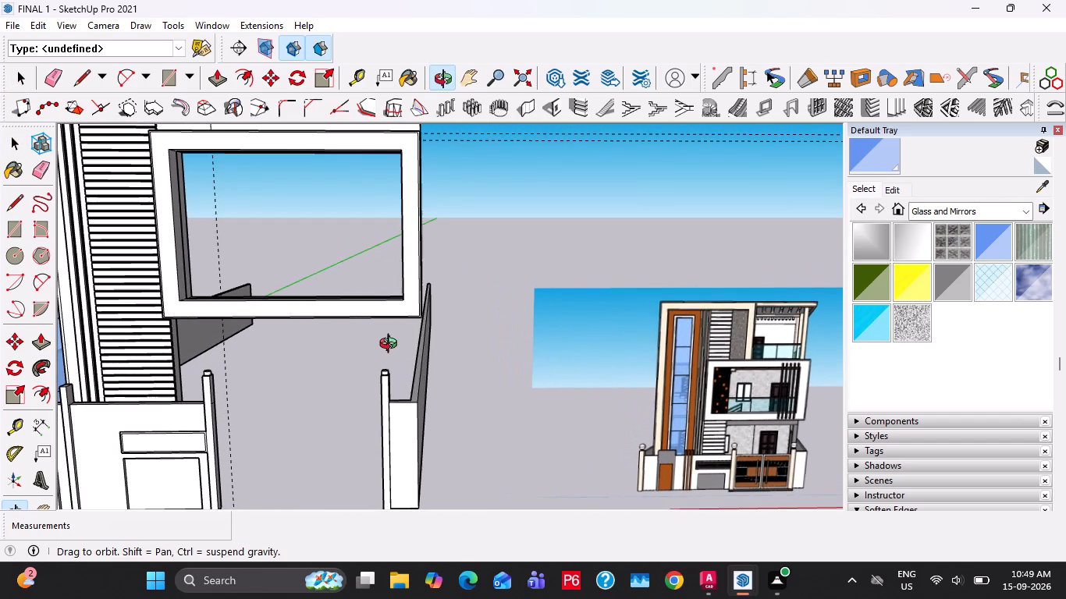
{"action": "middle_click_drag", "start_coordinate": [392, 346], "coordinate": [379, 370], "text": "shift"}
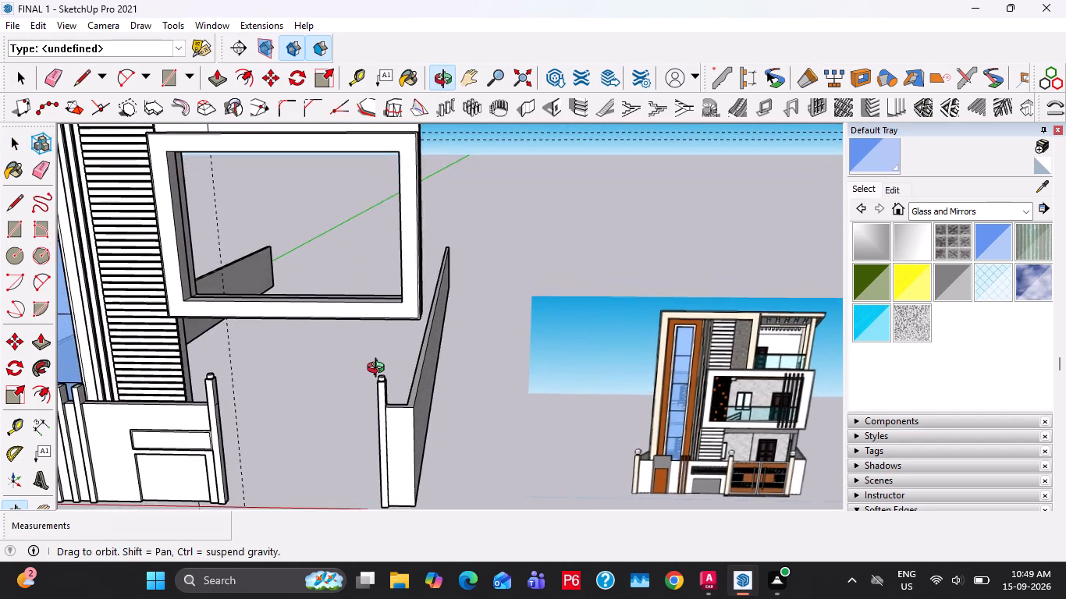
{"action": "middle_click_drag", "start_coordinate": [379, 370], "coordinate": [382, 392], "text": "shift"}
{"action": "scroll", "coordinate": [379, 380], "scroll_direction": "down", "scroll_amount": 5}
{"action": "middle_click_drag", "start_coordinate": [352, 363], "coordinate": [241, 469]}
{"action": "middle_click_drag", "start_coordinate": [304, 336], "coordinate": [301, 404]}
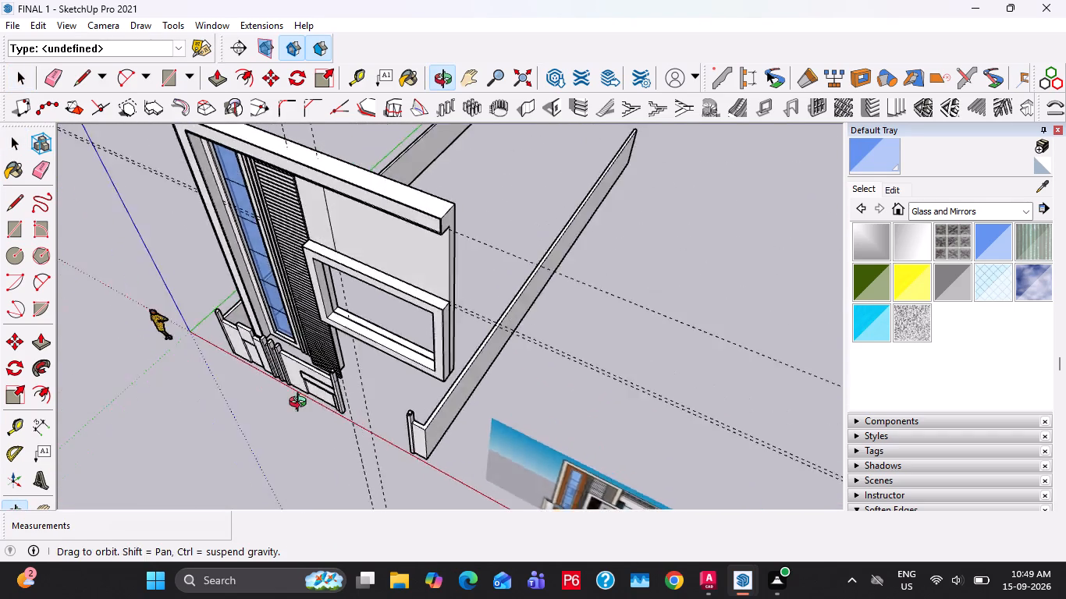
{"action": "middle_click_drag", "start_coordinate": [301, 404], "coordinate": [50, 395]}
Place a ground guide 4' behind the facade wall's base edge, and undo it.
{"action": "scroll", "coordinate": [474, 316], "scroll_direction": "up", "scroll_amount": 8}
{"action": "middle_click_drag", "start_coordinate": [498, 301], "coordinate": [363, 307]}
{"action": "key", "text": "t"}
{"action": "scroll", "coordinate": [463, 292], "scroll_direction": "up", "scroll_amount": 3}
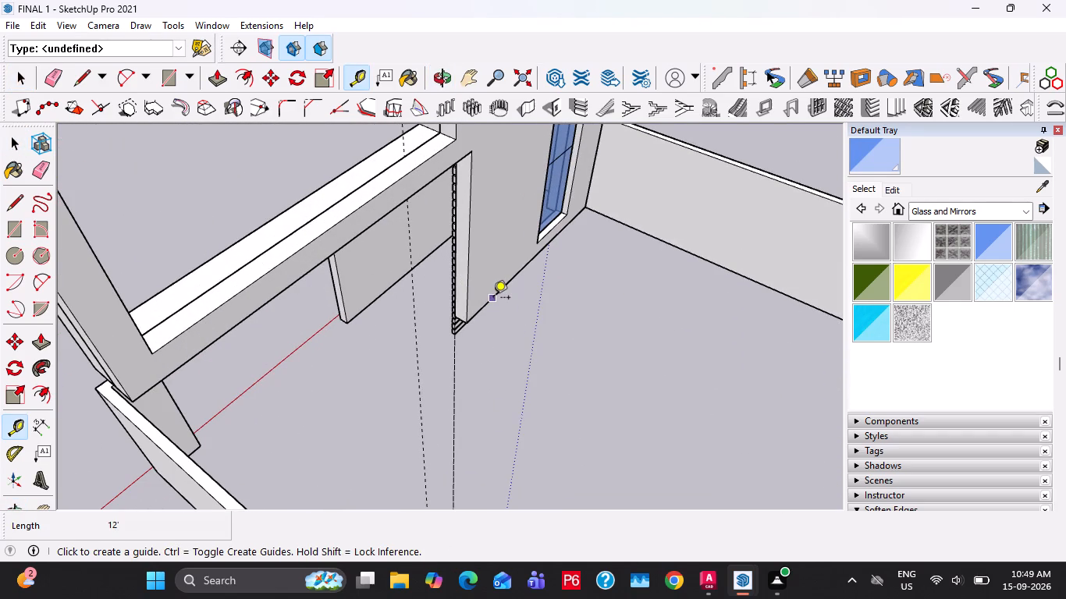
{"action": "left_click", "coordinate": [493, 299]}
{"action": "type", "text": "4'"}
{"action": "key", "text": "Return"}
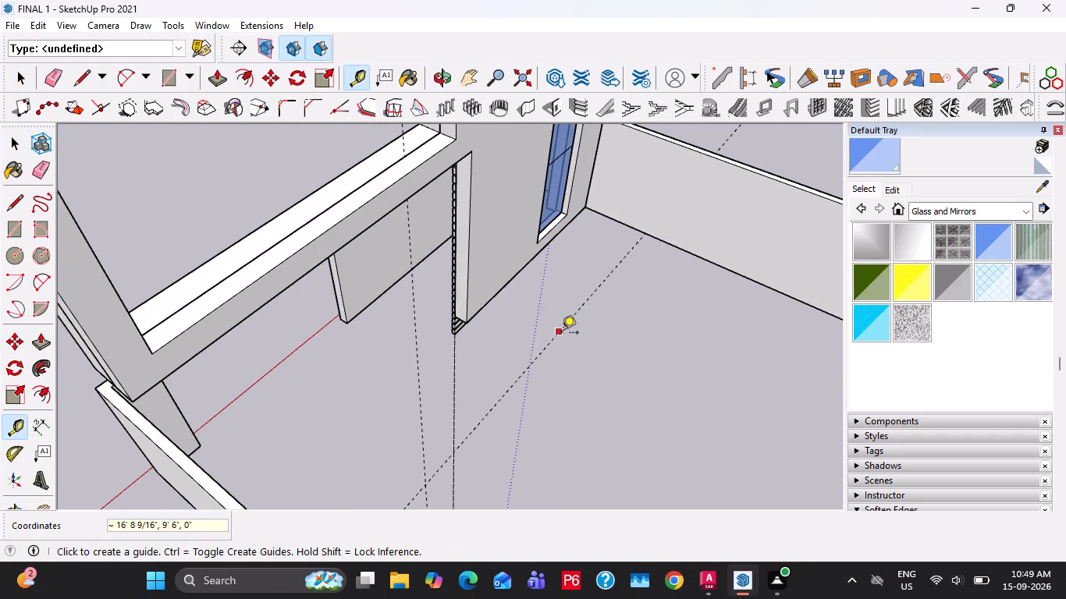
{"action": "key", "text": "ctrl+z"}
Place a ground guide 6' behind the facade wall's base edge and a second guide 9" beyond it.
{"action": "left_click", "coordinate": [510, 282]}
{"action": "key", "text": "6"}
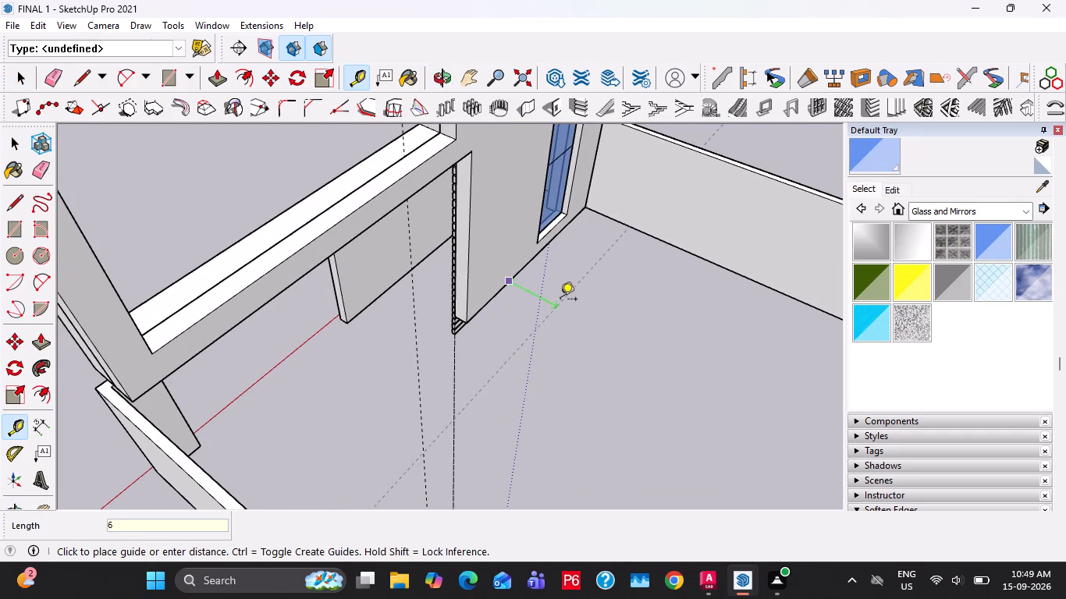
{"action": "key", "text": "apostrophe"}
{"action": "key", "text": "Return"}
{"action": "left_click", "coordinate": [616, 328]}
{"action": "type", "text": "9\""}
{"action": "key", "text": "Return"}
{"action": "key", "text": "space"}
{"action": "key", "text": "r"}
{"action": "key", "text": "space"}
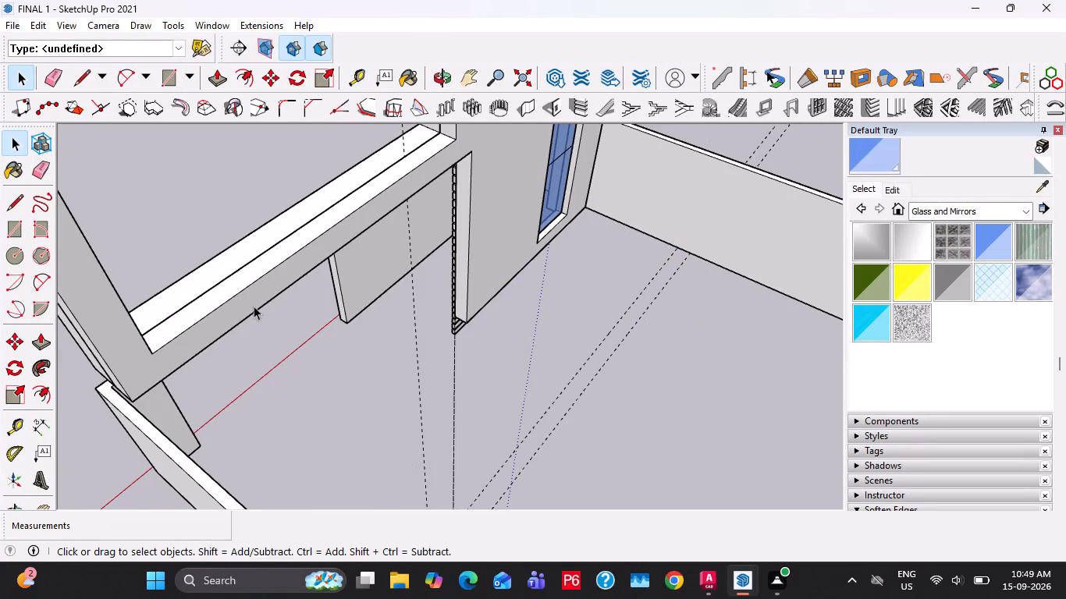
Place a vertical guide along the outer end edge of the facade wall.
{"action": "key", "text": "t"}
{"action": "double_click", "coordinate": [105, 360]}
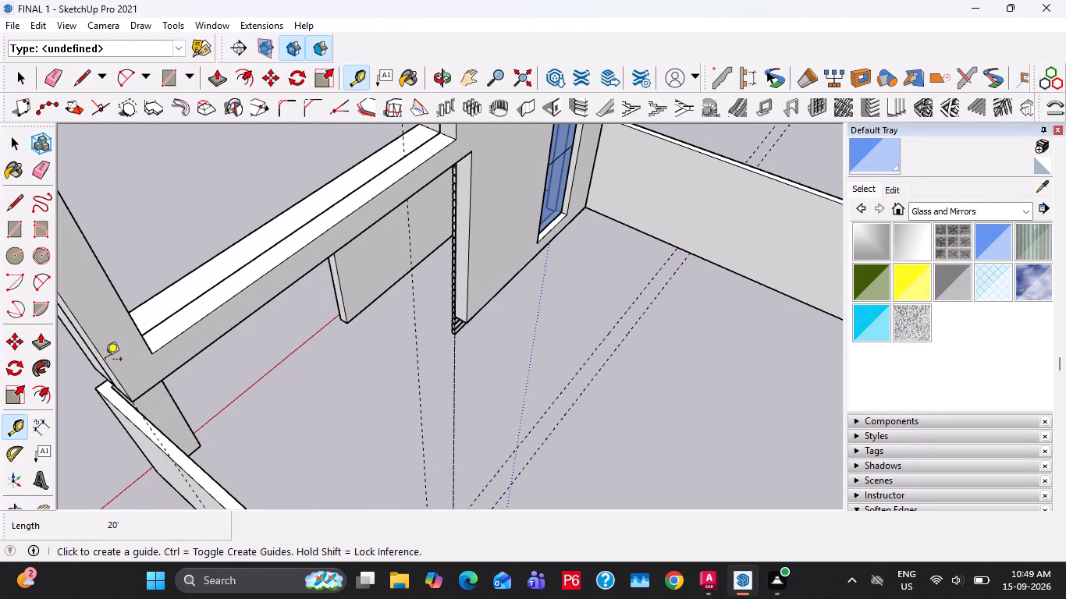
Open the compound wall group and pull the outer face of the side wall near the frame out by about 1 1/2".
{"action": "middle_click_drag", "start_coordinate": [405, 381], "coordinate": [213, 339]}
{"action": "scroll", "coordinate": [305, 385], "scroll_direction": "down", "scroll_amount": 4}
{"action": "key", "text": "space"}
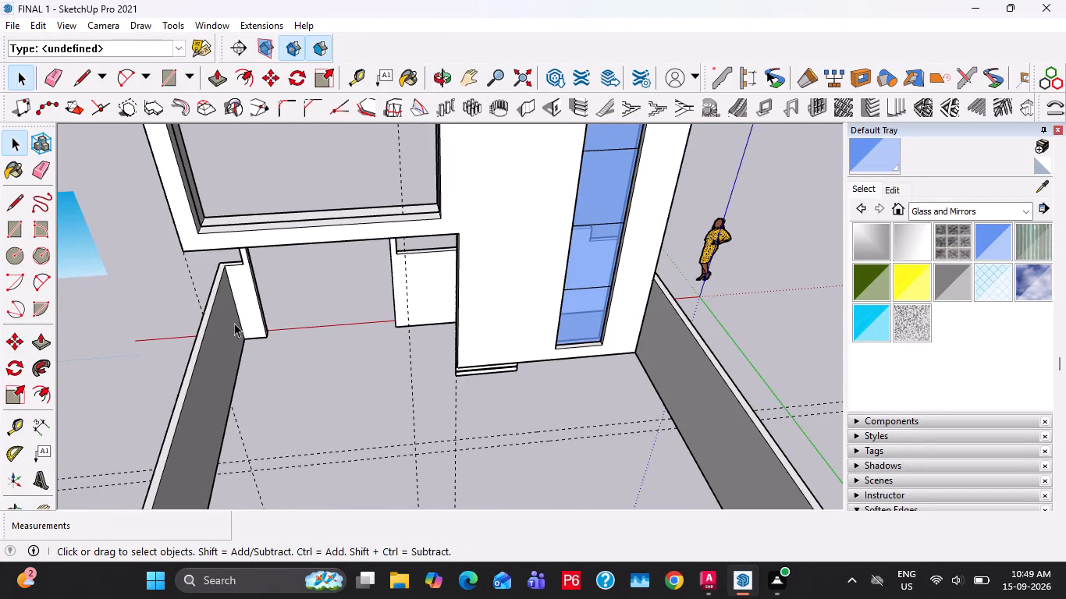
{"action": "double_click", "coordinate": [234, 323]}
{"action": "middle_click_drag", "start_coordinate": [179, 319], "coordinate": [293, 275]}
{"action": "left_click", "coordinate": [216, 370]}
{"action": "double_click", "coordinate": [217, 374]}
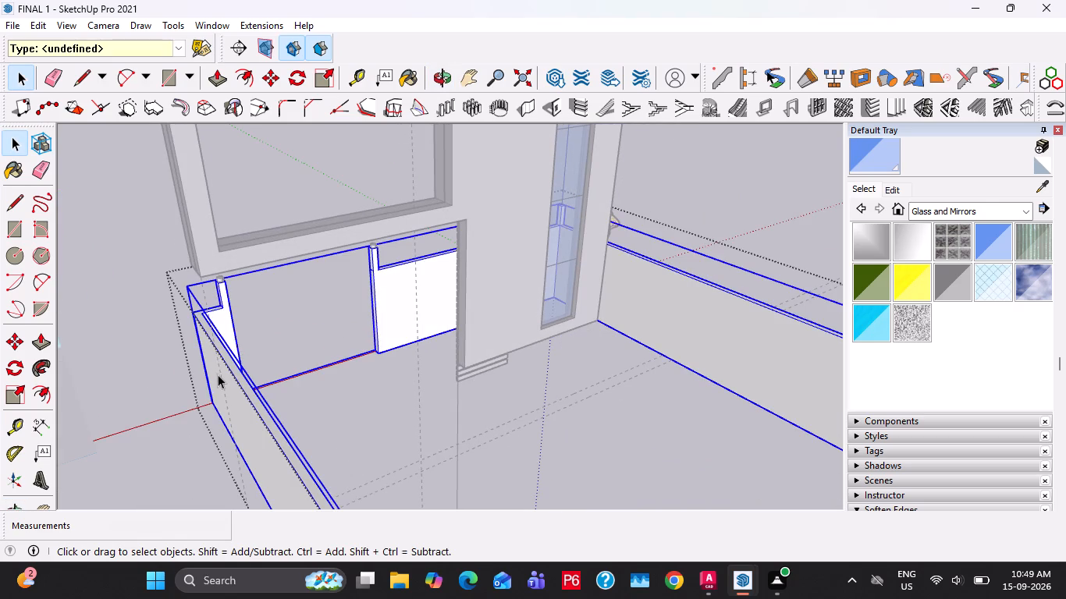
{"action": "key", "text": "p"}
{"action": "left_click", "coordinate": [226, 395]}
{"action": "middle_click_drag", "start_coordinate": [240, 423], "coordinate": [360, 283]}
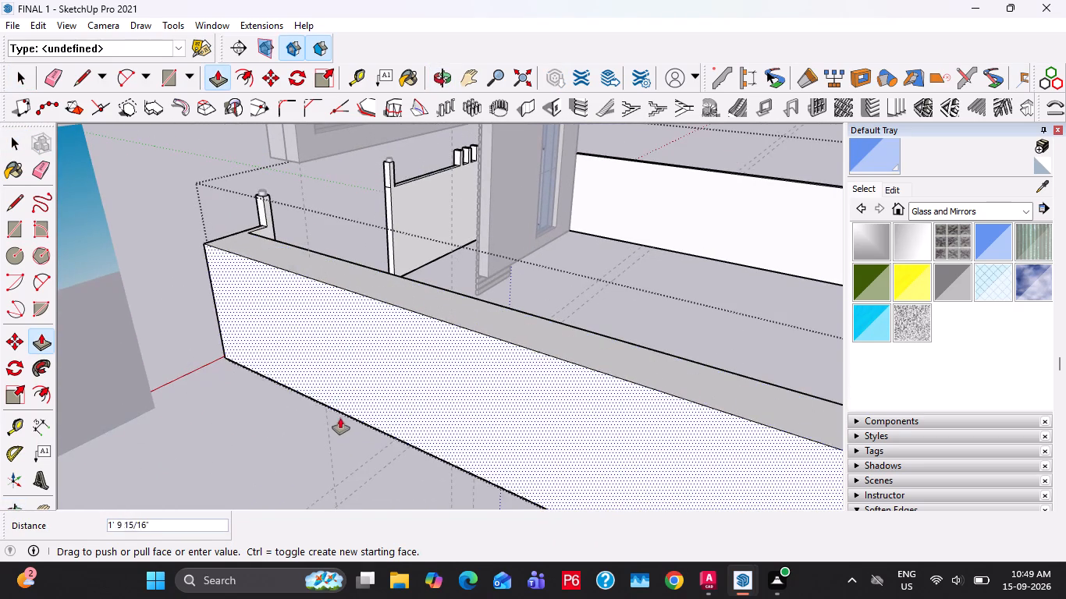
{"action": "left_click", "coordinate": [311, 259]}
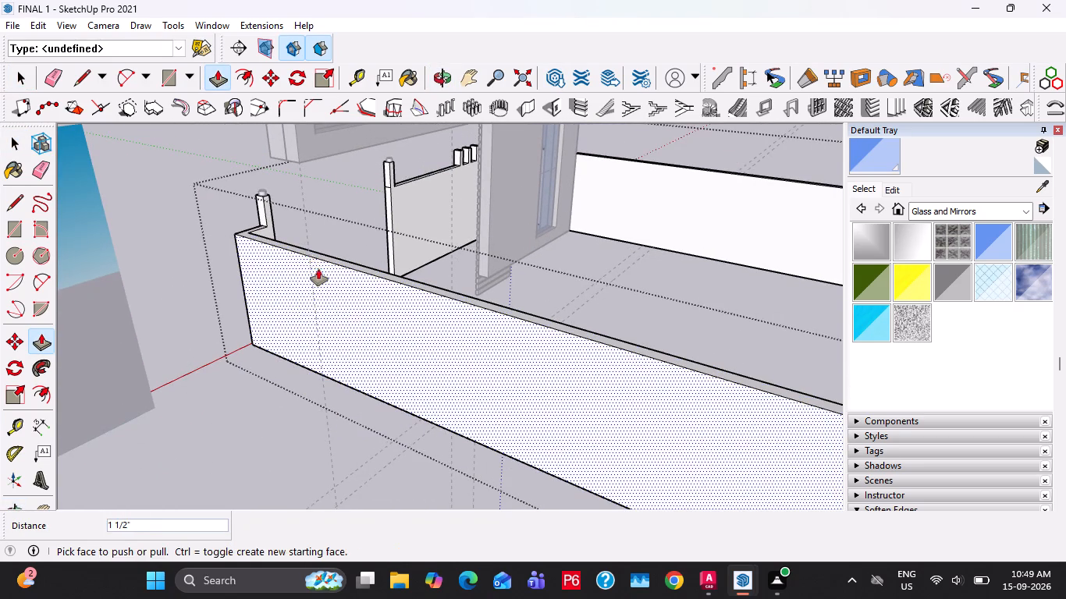
Push/Pull the inner face and the outer face of the same side compound wall, using 4.5" for each.
{"action": "middle_click_drag", "start_coordinate": [346, 297], "coordinate": [230, 375]}
{"action": "scroll", "coordinate": [278, 275], "scroll_direction": "up", "scroll_amount": 3}
{"action": "middle_click_drag", "start_coordinate": [286, 268], "coordinate": [254, 338]}
{"action": "scroll", "coordinate": [261, 346], "scroll_direction": "up", "scroll_amount": 2}
{"action": "left_click", "coordinate": [268, 349]}
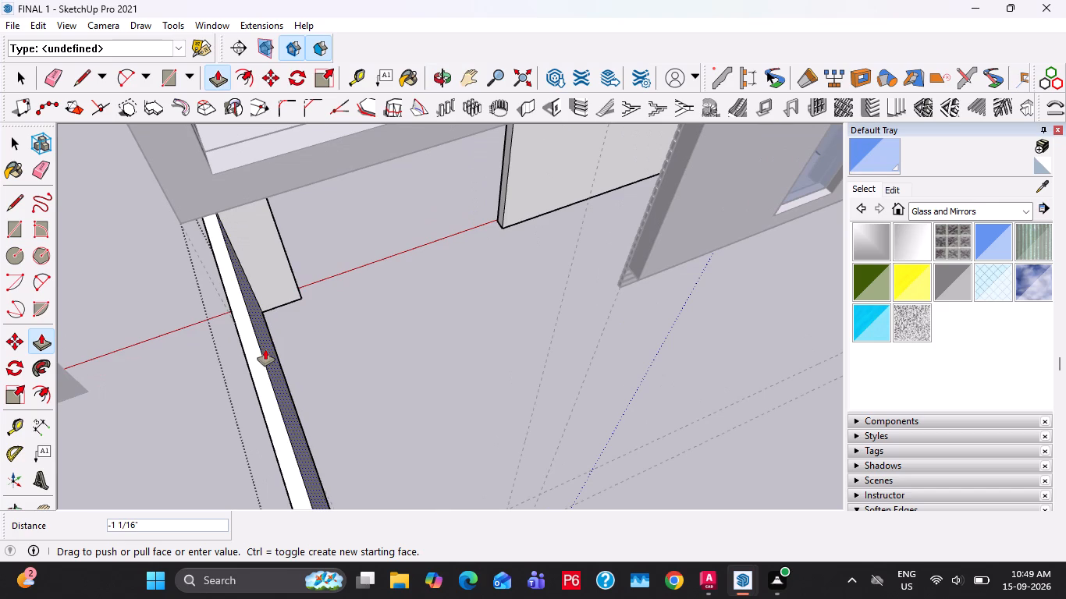
{"action": "type", "text": "4.5\""}
{"action": "key", "text": "Return"}
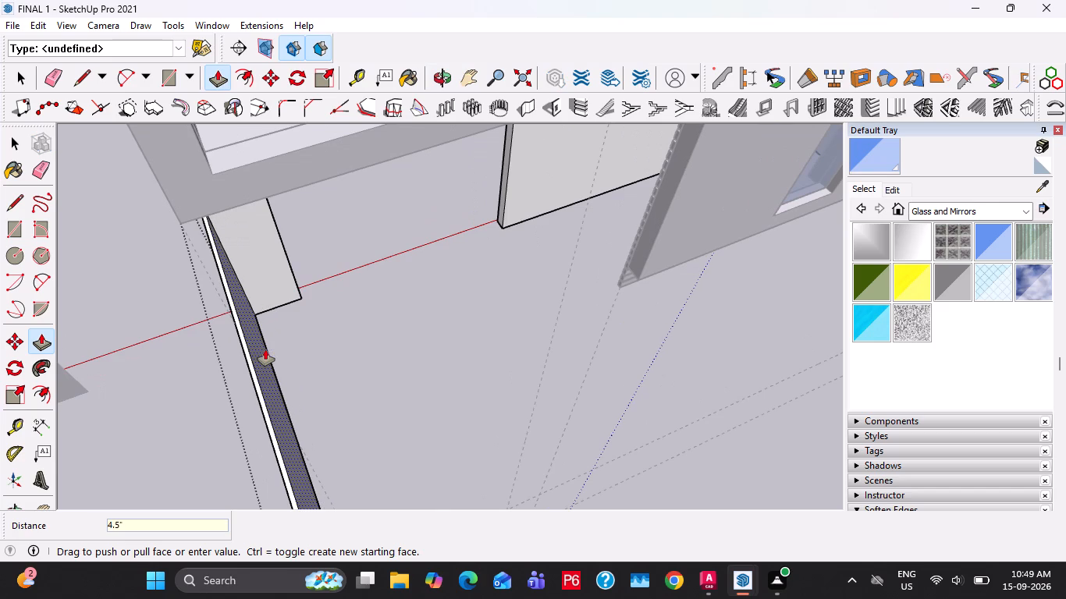
{"action": "middle_click_drag", "start_coordinate": [229, 352], "coordinate": [283, 314]}
{"action": "left_click", "coordinate": [256, 349]}
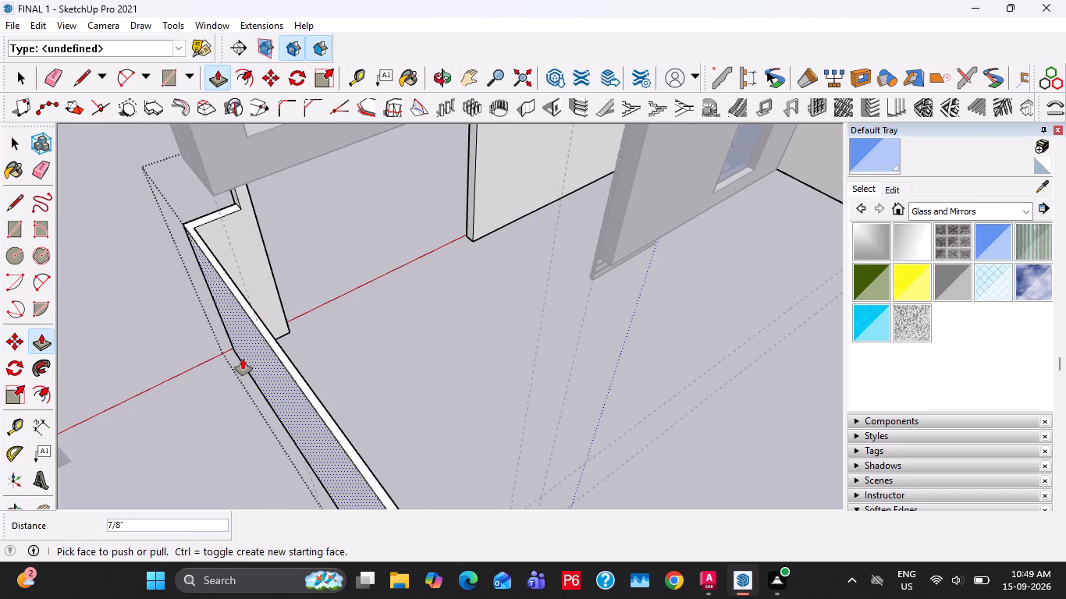
{"action": "left_click", "coordinate": [254, 360]}
{"action": "type", "text": "4.5"}
{"action": "key", "text": "shift+quotedbl"}
{"action": "key", "text": "Return"}
Push/Pull the inner face of the side compound wall by 1" and leave the compound wall group.
{"action": "middle_click_drag", "start_coordinate": [236, 359], "coordinate": [105, 360]}
{"action": "left_click", "coordinate": [237, 338]}
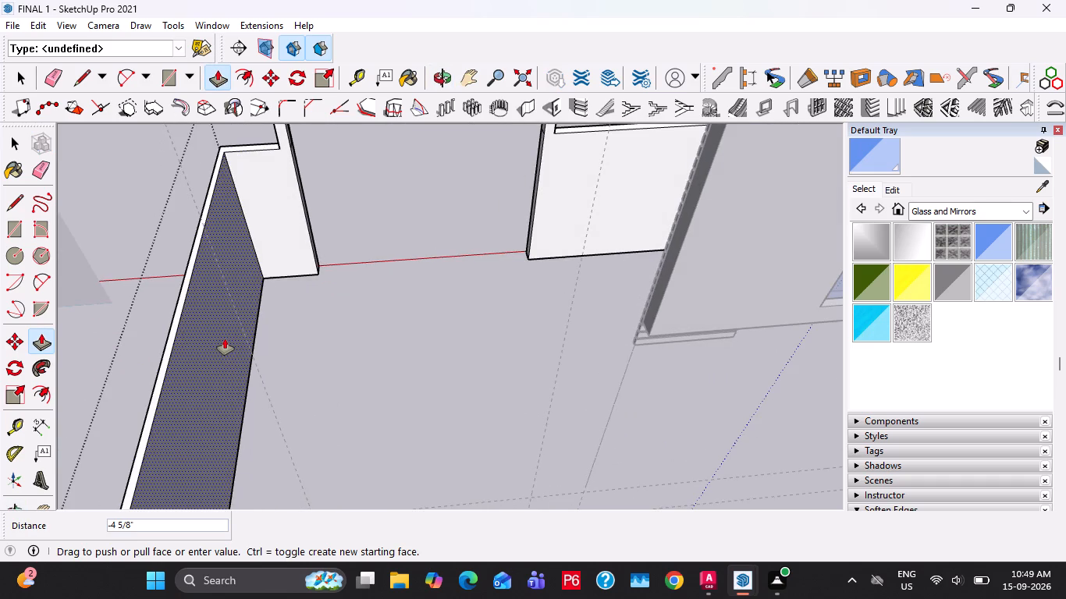
{"action": "type", "text": "1\""}
{"action": "key", "text": "Return"}
{"action": "key", "text": "space"}
{"action": "scroll", "coordinate": [232, 324], "scroll_direction": "down", "scroll_amount": 6}
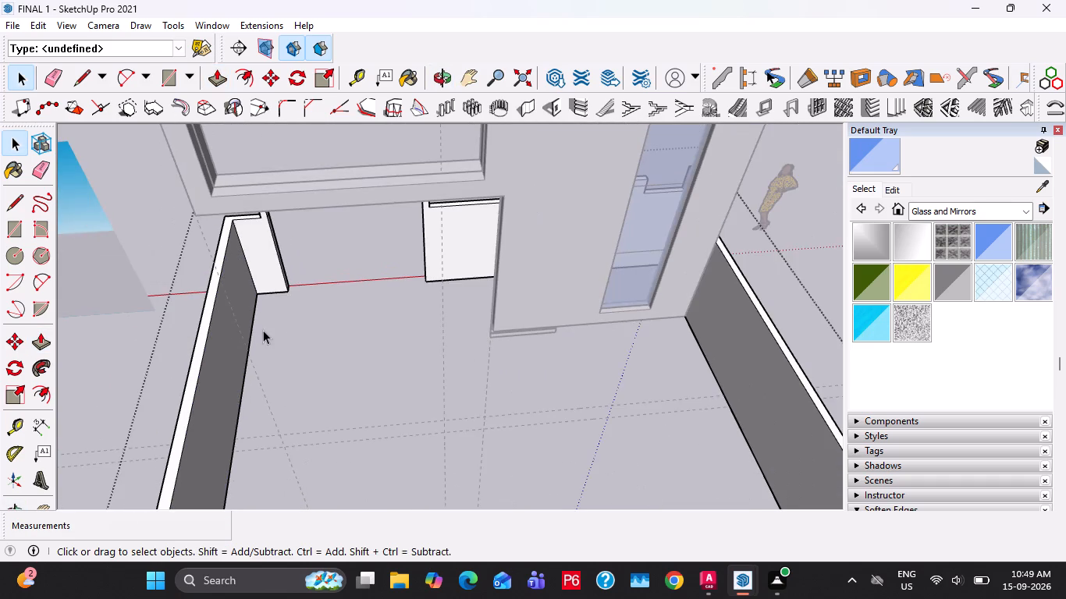
{"action": "middle_click_drag", "start_coordinate": [279, 324], "coordinate": [272, 342]}
{"action": "key", "text": "Escape"}
{"action": "key", "text": "Escape"}
{"action": "key", "text": "Escape"}
Draw a 9" wide rectangle on the ground between the two parallel guides, spanning from one side compound wall to the other.
{"action": "key", "text": "r"}
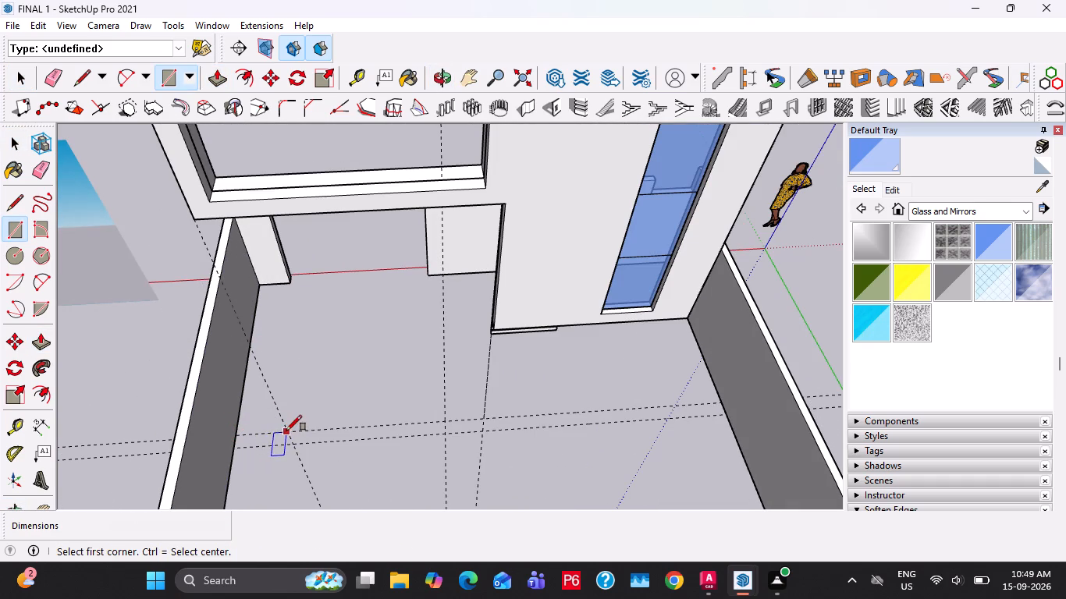
{"action": "middle_click_drag", "start_coordinate": [325, 434], "coordinate": [273, 327]}
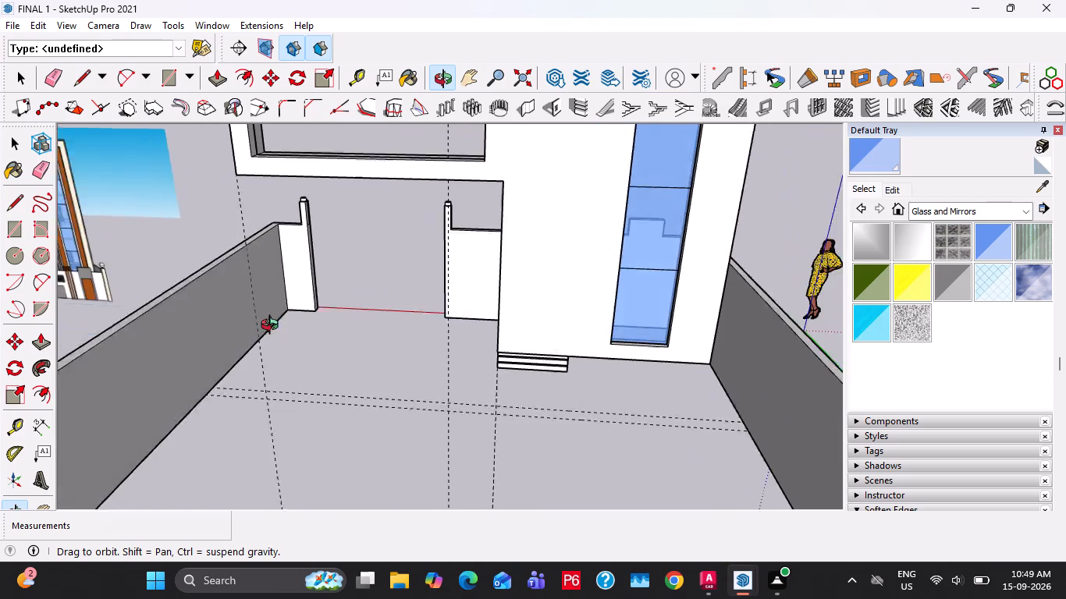
{"action": "middle_click_drag", "start_coordinate": [273, 327], "coordinate": [280, 356]}
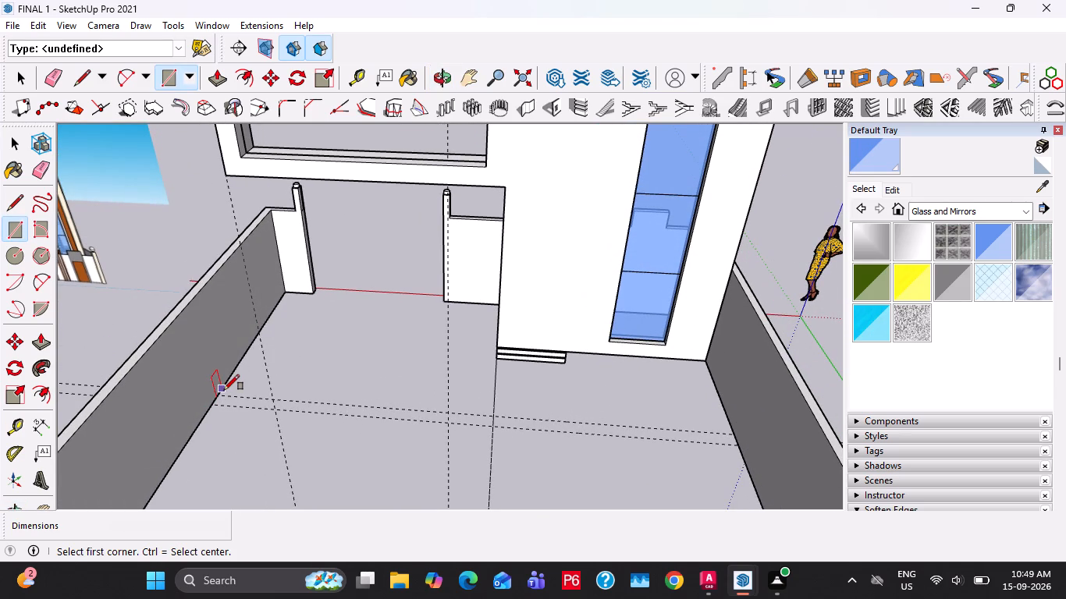
{"action": "left_click", "coordinate": [222, 393]}
{"action": "left_click", "coordinate": [734, 450]}
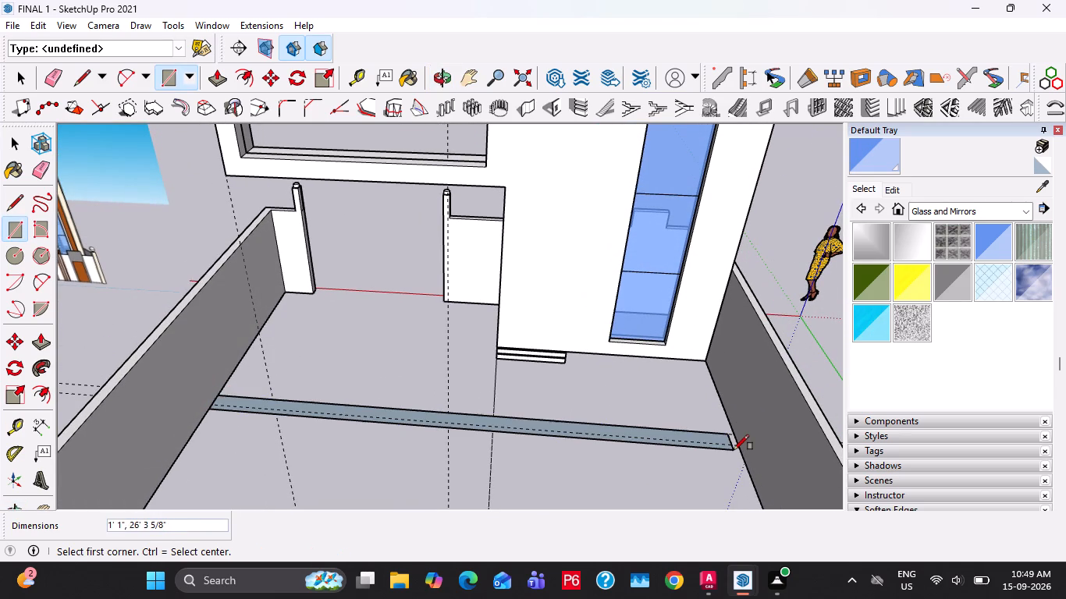
{"action": "key", "text": "ctrl+z"}
{"action": "left_click", "coordinate": [734, 434]}
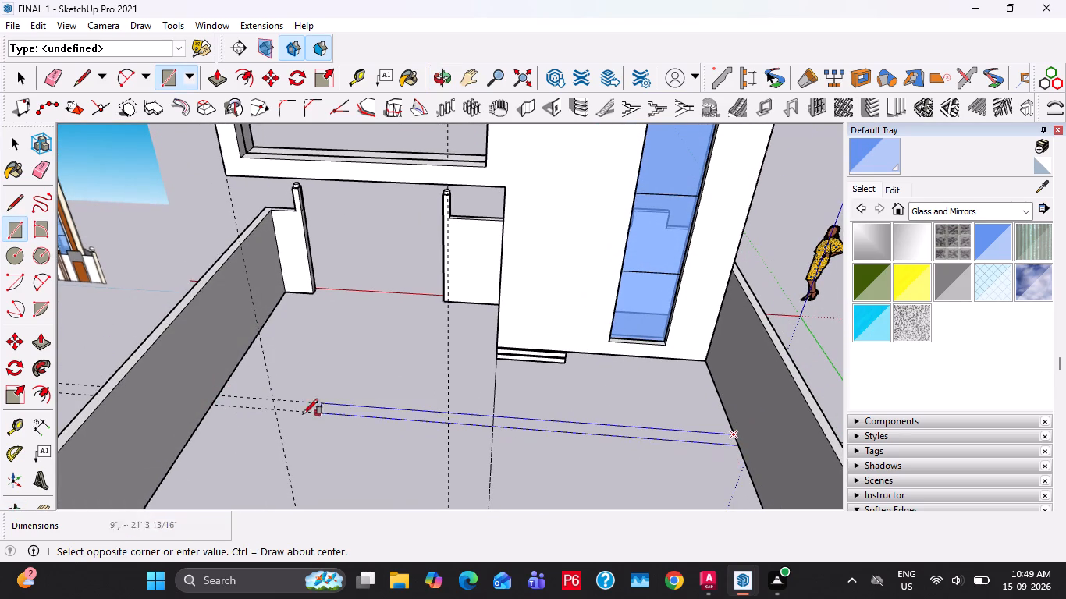
{"action": "left_click", "coordinate": [217, 406]}
Push/Pull the ground strip upward to form a rear wall behind the facade, filling the view through the frame opening.
{"action": "key", "text": "space"}
{"action": "key", "text": "p"}
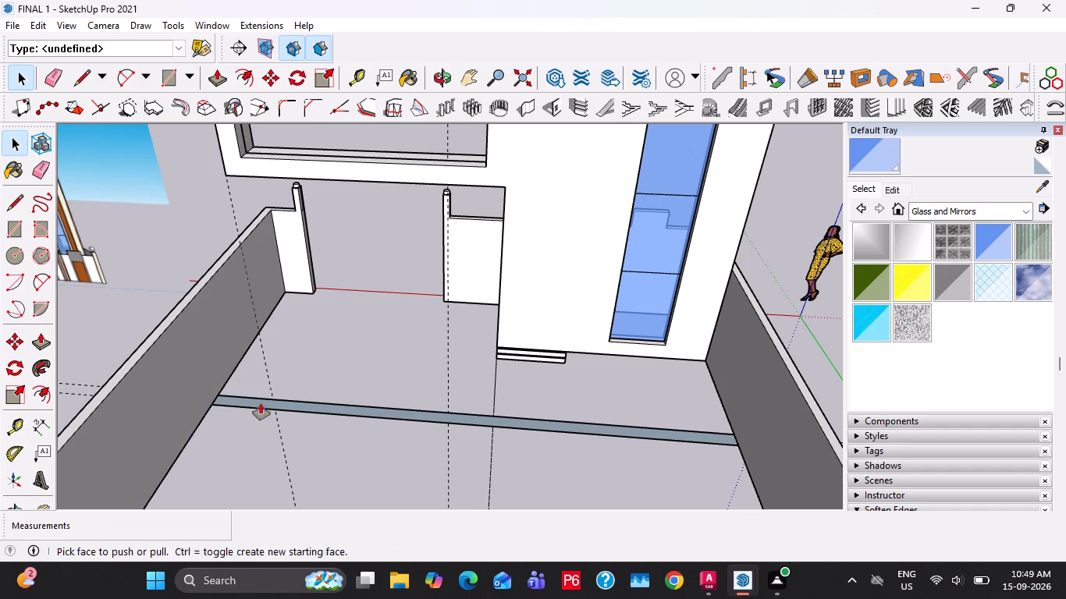
{"action": "left_click", "coordinate": [261, 403]}
{"action": "scroll", "coordinate": [305, 370], "scroll_direction": "down", "scroll_amount": 11}
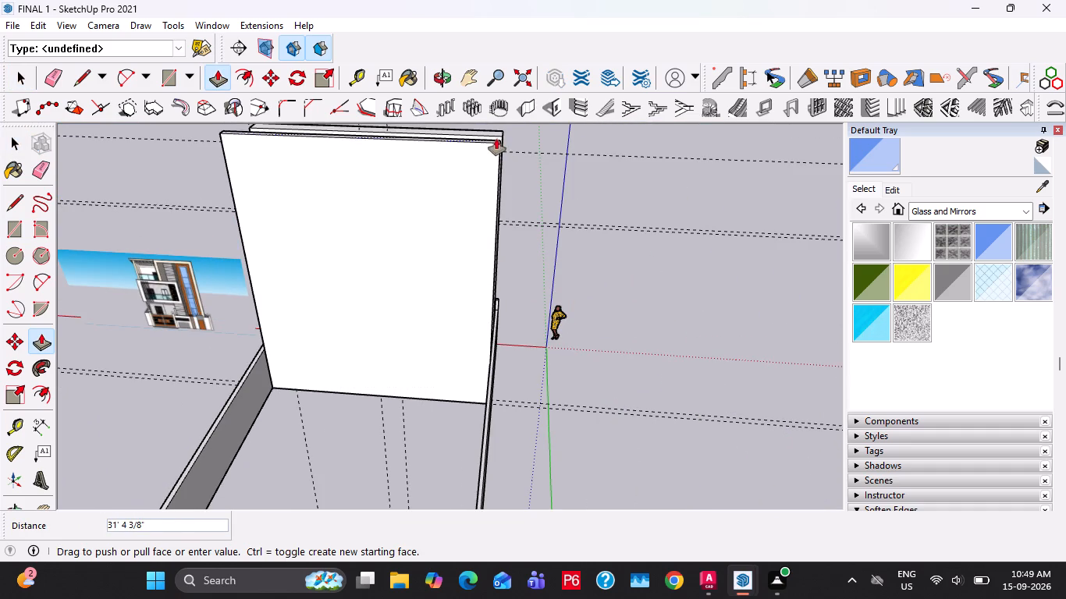
{"action": "middle_click_drag", "start_coordinate": [492, 164], "coordinate": [879, 166]}
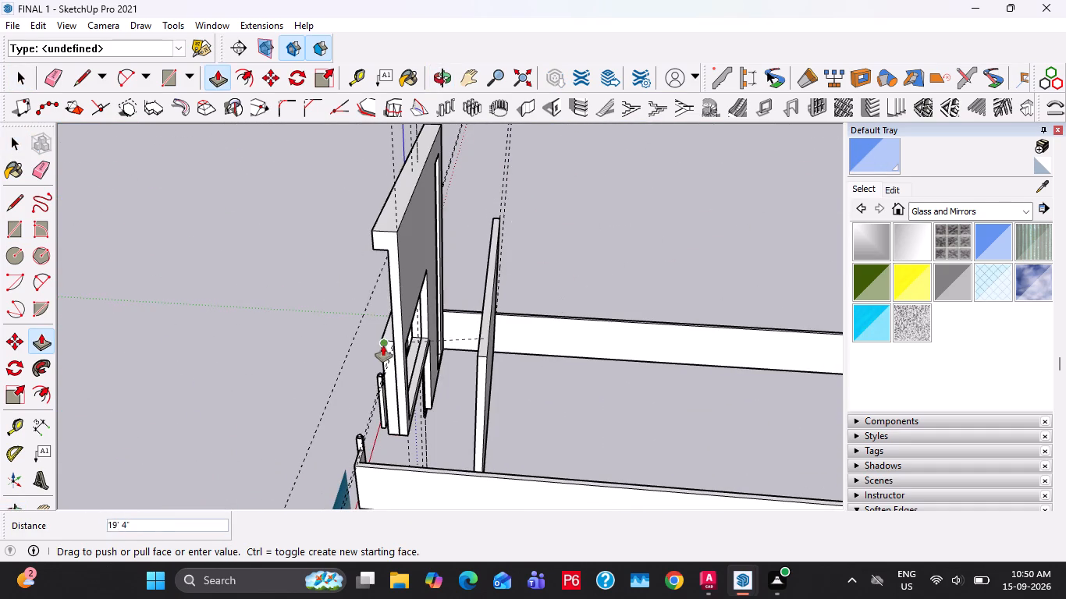
{"action": "left_click", "coordinate": [410, 335]}
{"action": "middle_click_drag", "start_coordinate": [497, 405], "coordinate": [851, 349]}
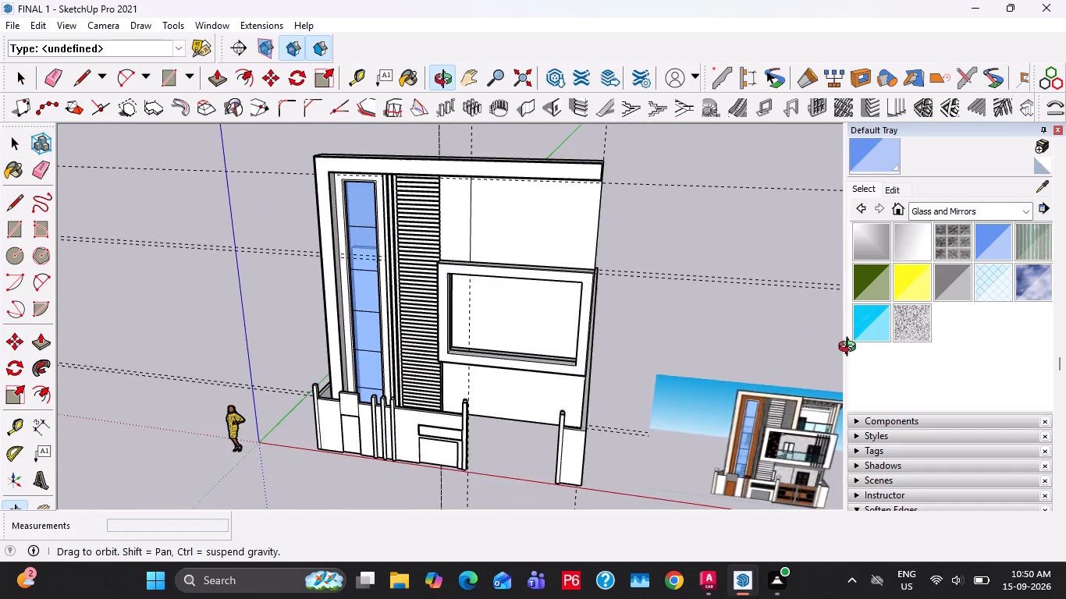
{"action": "middle_click_drag", "start_coordinate": [851, 349], "coordinate": [852, 349]}
{"action": "key", "text": "space"}
{"action": "key", "text": "space"}
Place vertical guides on the rear wall below the frame, 1'6" from its outer edge and 3'6" further in.
{"action": "scroll", "coordinate": [492, 399], "scroll_direction": "up", "scroll_amount": 1}
{"action": "middle_click_drag", "start_coordinate": [509, 402], "coordinate": [475, 365]}
{"action": "scroll", "coordinate": [457, 368], "scroll_direction": "up", "scroll_amount": 3}
{"action": "key", "text": "t"}
{"action": "left_click_drag", "start_coordinate": [501, 370], "coordinate": [494, 370]}
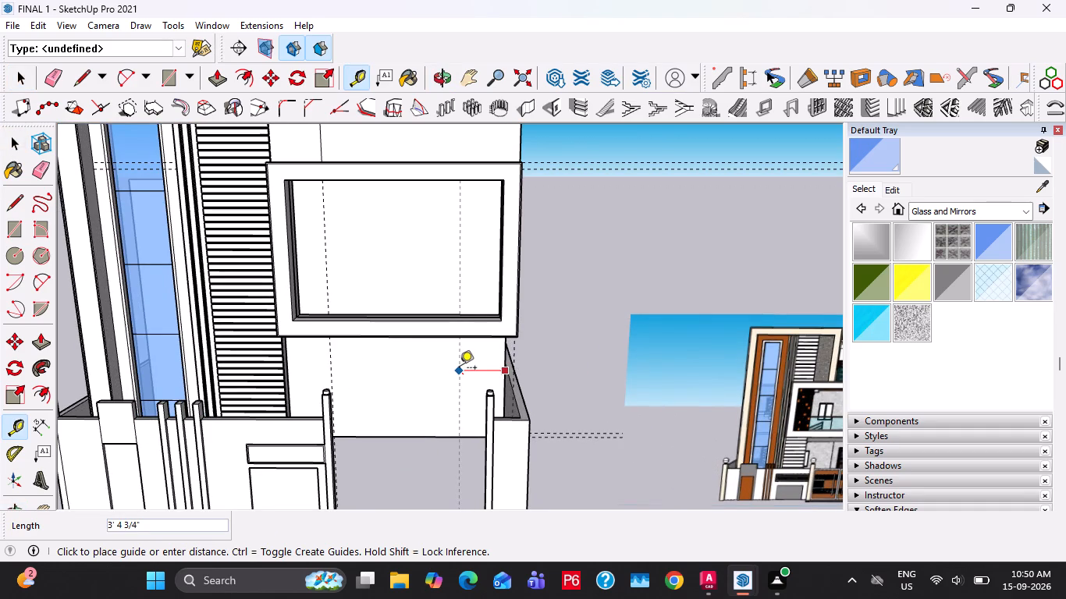
{"action": "type", "text": "1'6"}
{"action": "key", "text": "shift+quotedbl"}
{"action": "key", "text": "Return"}
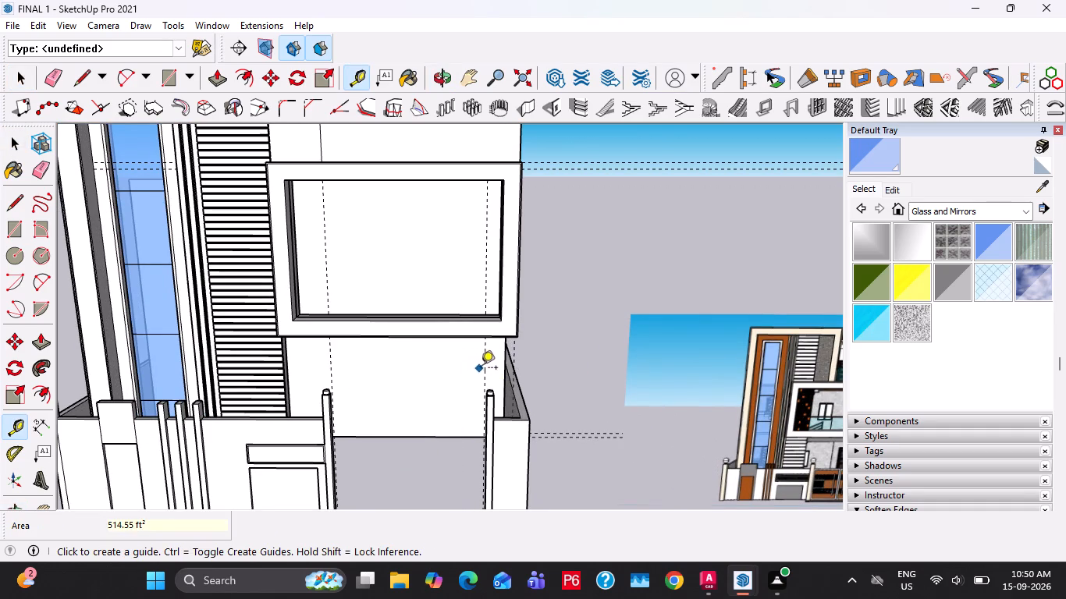
{"action": "left_click", "coordinate": [481, 369]}
{"action": "key", "text": "3"}
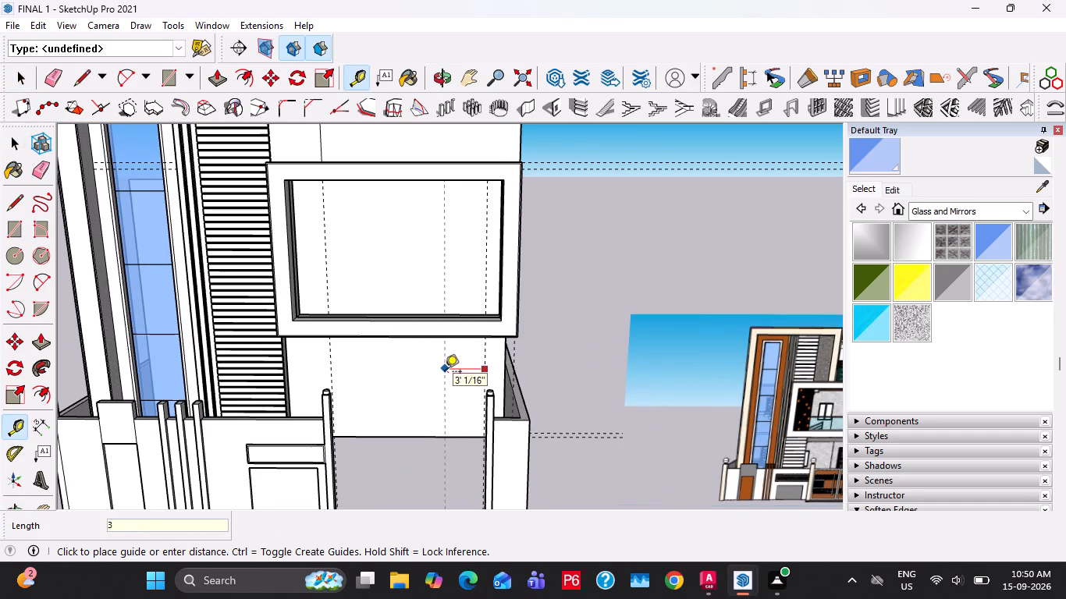
{"action": "key", "text": "apostrophe"}
{"action": "type", "text": "6\""}
{"action": "key", "text": "Return"}
{"action": "key", "text": "space"}
Place a horizontal guide on the rear wall 7' above its bottom edge.
{"action": "double_click", "coordinate": [446, 402]}
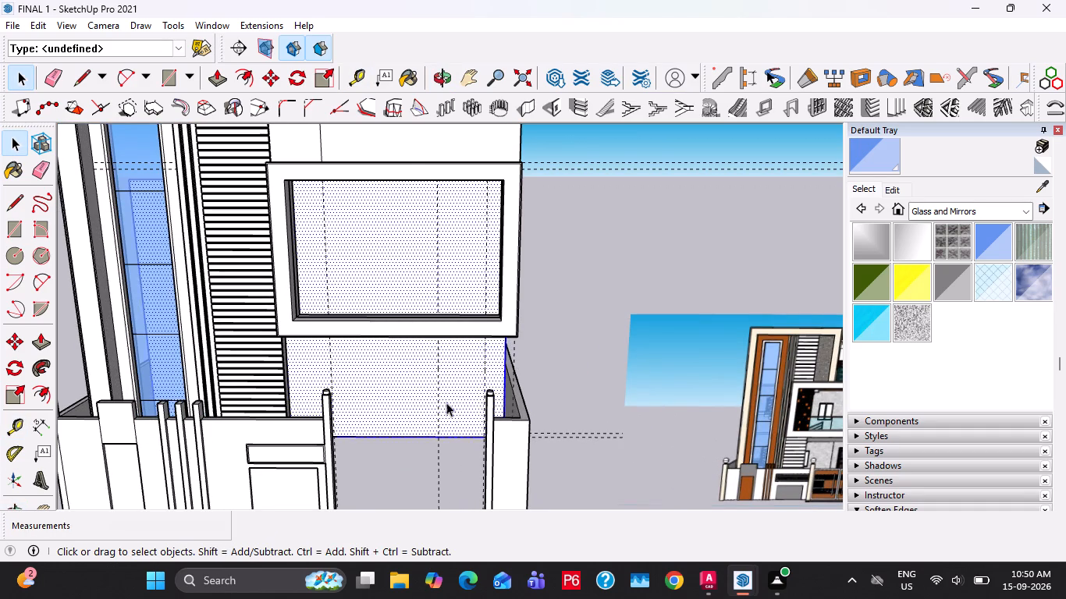
{"action": "scroll", "coordinate": [448, 445], "scroll_direction": "up", "scroll_amount": 7}
{"action": "key", "text": "t"}
{"action": "left_click", "coordinate": [480, 429]}
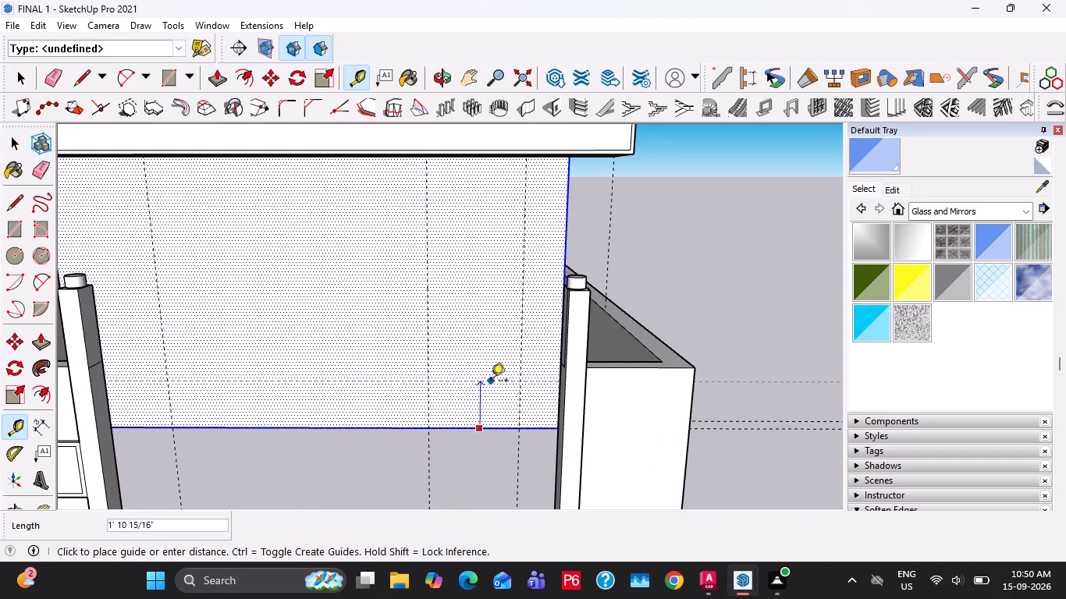
{"action": "key", "text": "7"}
{"action": "key", "text": "apostrophe"}
{"action": "key", "text": "Return"}
{"action": "key", "text": "space"}
Draw a rectangle between the guides at the base of the rear wall and push it through to cut the door opening.
{"action": "key", "text": "r"}
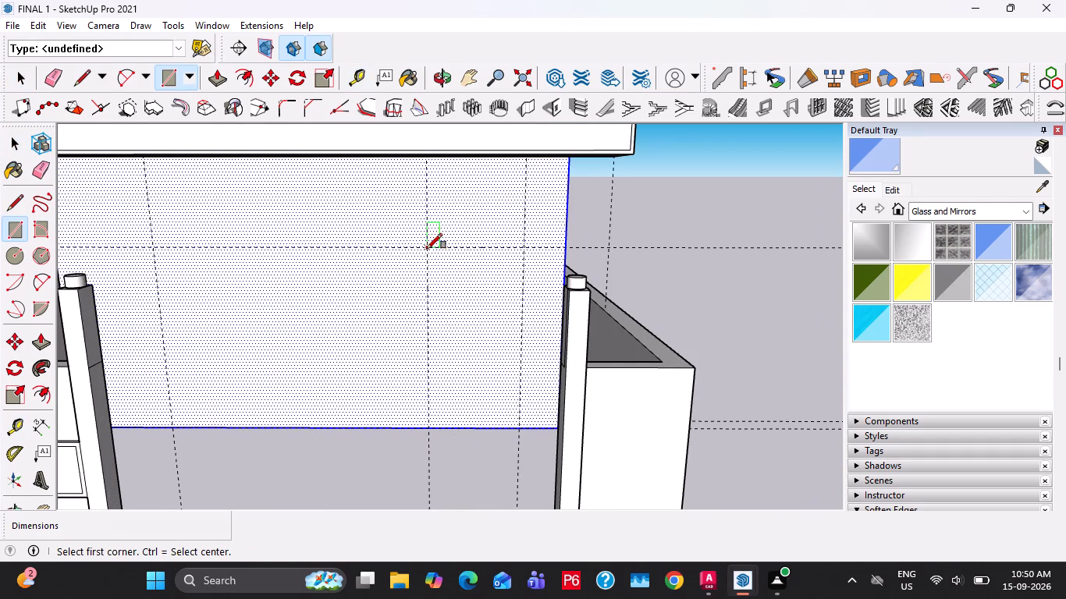
{"action": "left_click", "coordinate": [427, 249]}
{"action": "left_click", "coordinate": [521, 426]}
{"action": "key", "text": "space"}
{"action": "left_click", "coordinate": [479, 407]}
{"action": "key", "text": "p"}
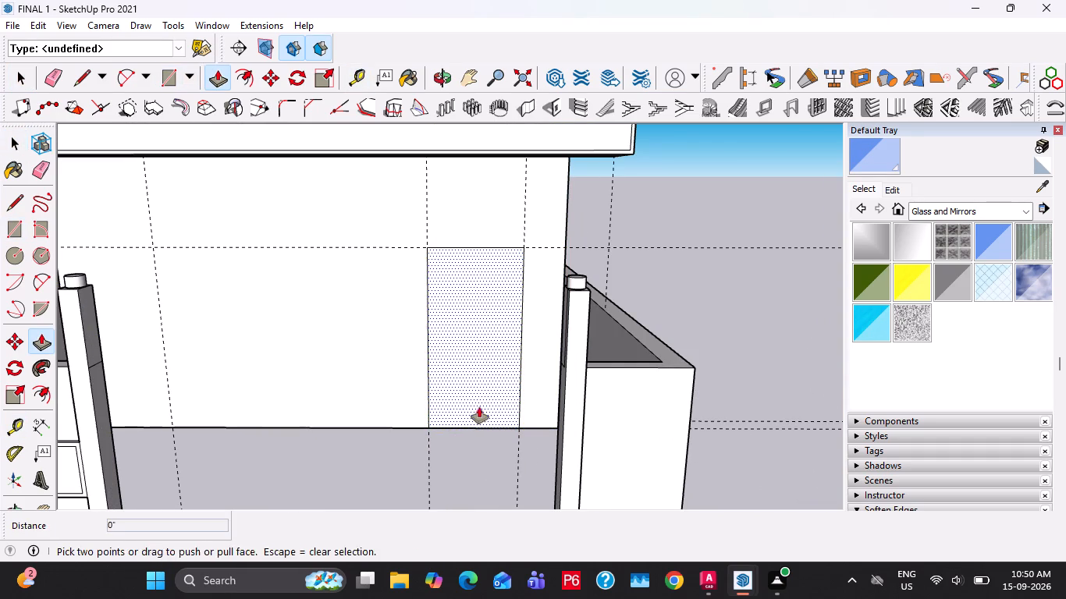
{"action": "left_click", "coordinate": [479, 407]}
{"action": "left_click", "coordinate": [471, 365]}
{"action": "key", "text": "space"}
Make the whole rear wall with its door opening a group.
{"action": "scroll", "coordinate": [457, 374], "scroll_direction": "down", "scroll_amount": 7}
{"action": "middle_click_drag", "start_coordinate": [443, 388], "coordinate": [422, 395], "text": "shift"}
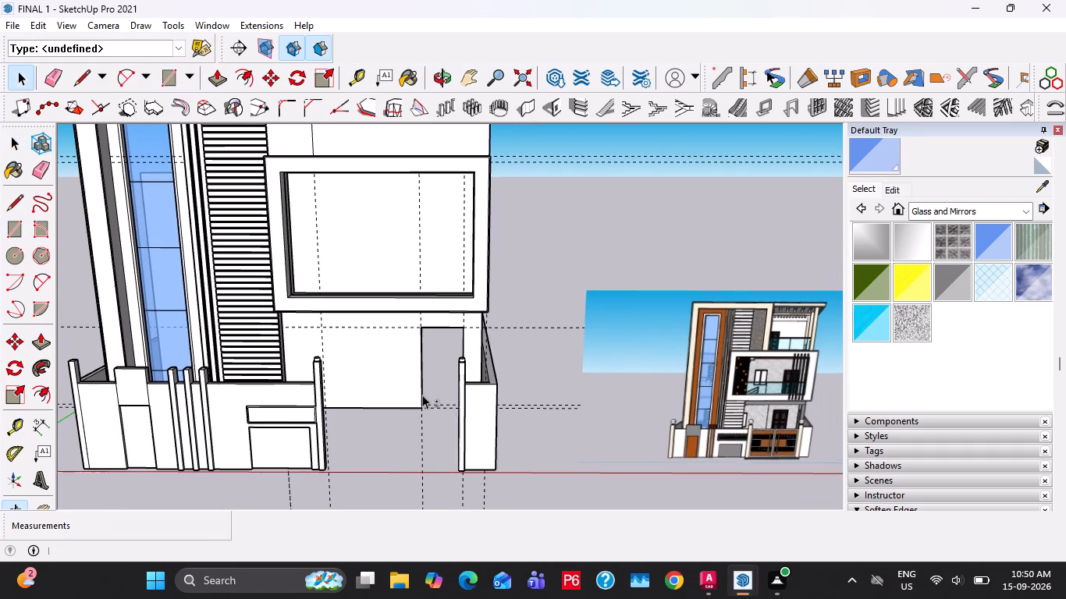
{"action": "triple_click", "coordinate": [392, 361]}
{"action": "right_click", "coordinate": [392, 361]}
{"action": "left_click", "coordinate": [453, 230]}
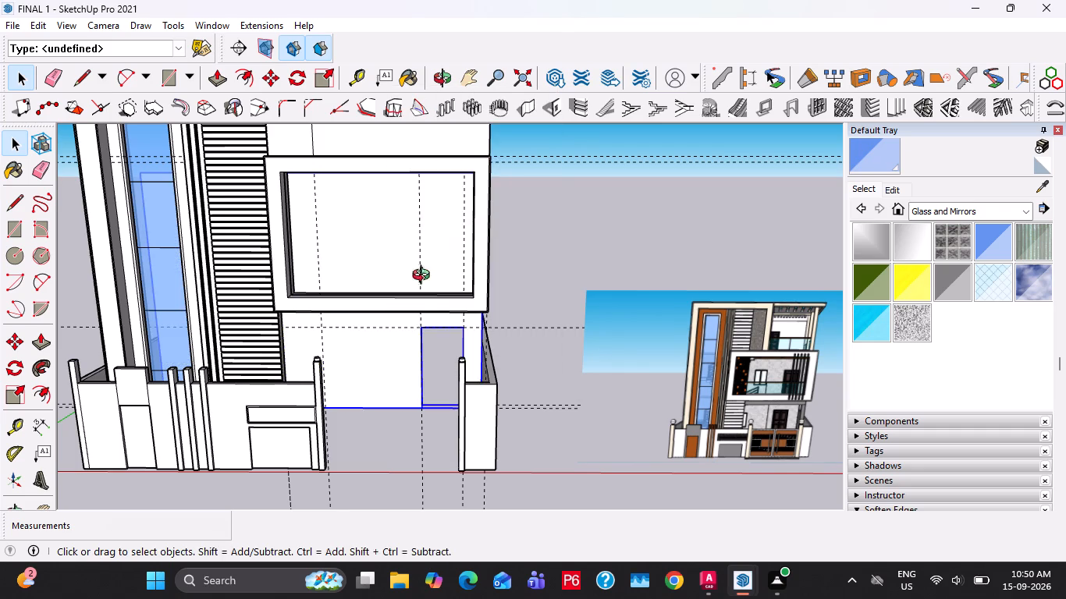
Place a horizontal guide on the rear wall 3'6" above the top edge of the lower door opening.
{"action": "middle_click_drag", "start_coordinate": [425, 277], "coordinate": [432, 327], "text": "shift"}
{"action": "scroll", "coordinate": [442, 312], "scroll_direction": "up", "scroll_amount": 2}
{"action": "key", "text": "t"}
{"action": "scroll", "coordinate": [467, 305], "scroll_direction": "up", "scroll_amount": 2}
{"action": "middle_click_drag", "start_coordinate": [470, 324], "coordinate": [510, 336]}
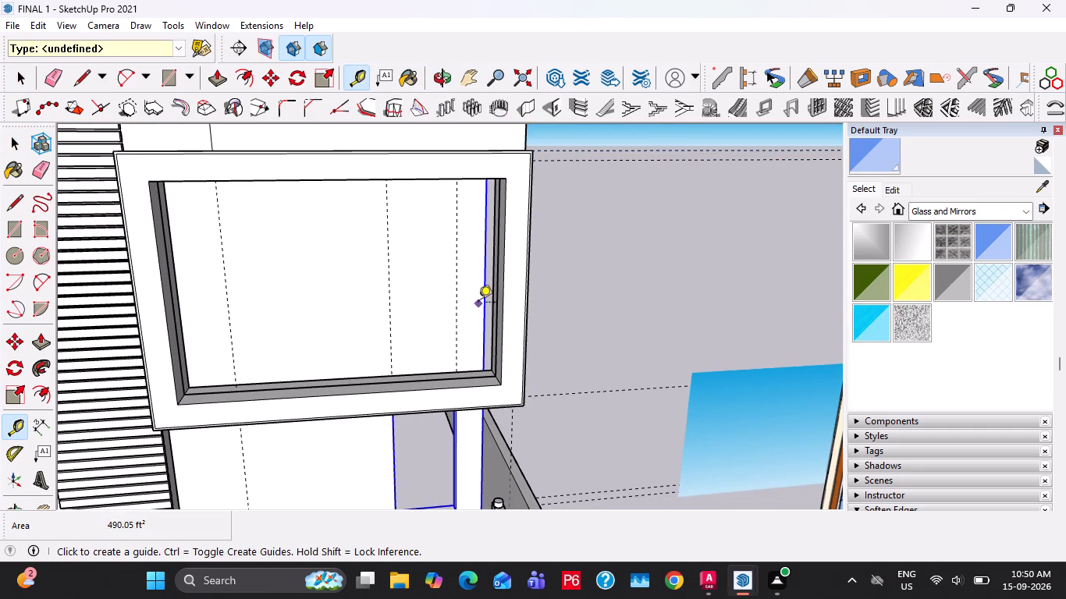
{"action": "scroll", "coordinate": [459, 367], "scroll_direction": "up", "scroll_amount": 2}
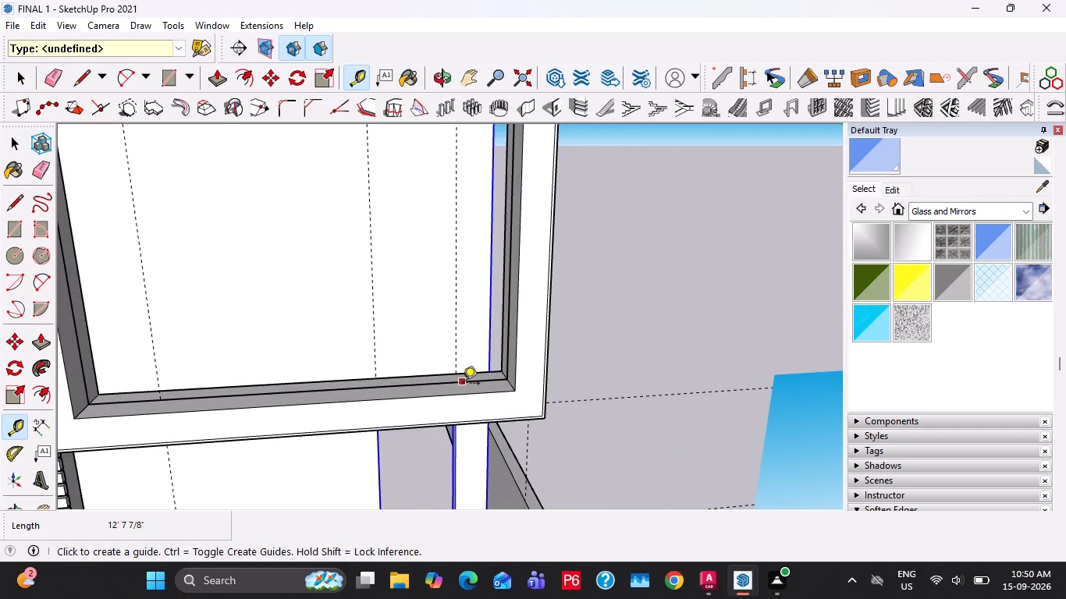
{"action": "middle_click_drag", "start_coordinate": [455, 381], "coordinate": [429, 299]}
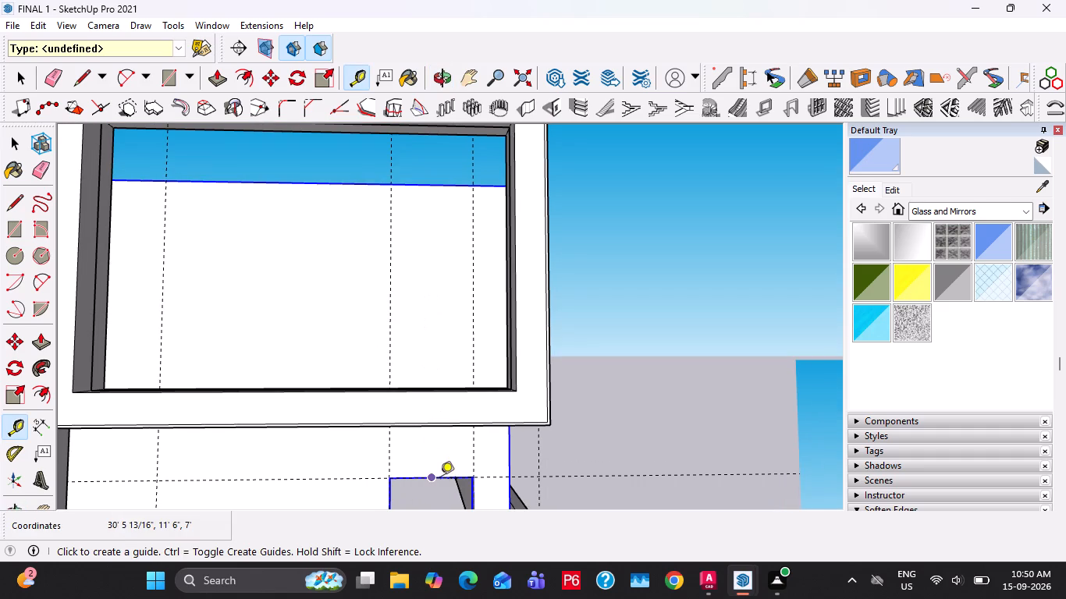
{"action": "left_click", "coordinate": [440, 480]}
{"action": "type", "text": "3'6\""}
{"action": "key", "text": "Return"}
Place a horizontal guide on the rear wall 7' above the guide at the upper door's base.
{"action": "middle_click_drag", "start_coordinate": [427, 381], "coordinate": [393, 438]}
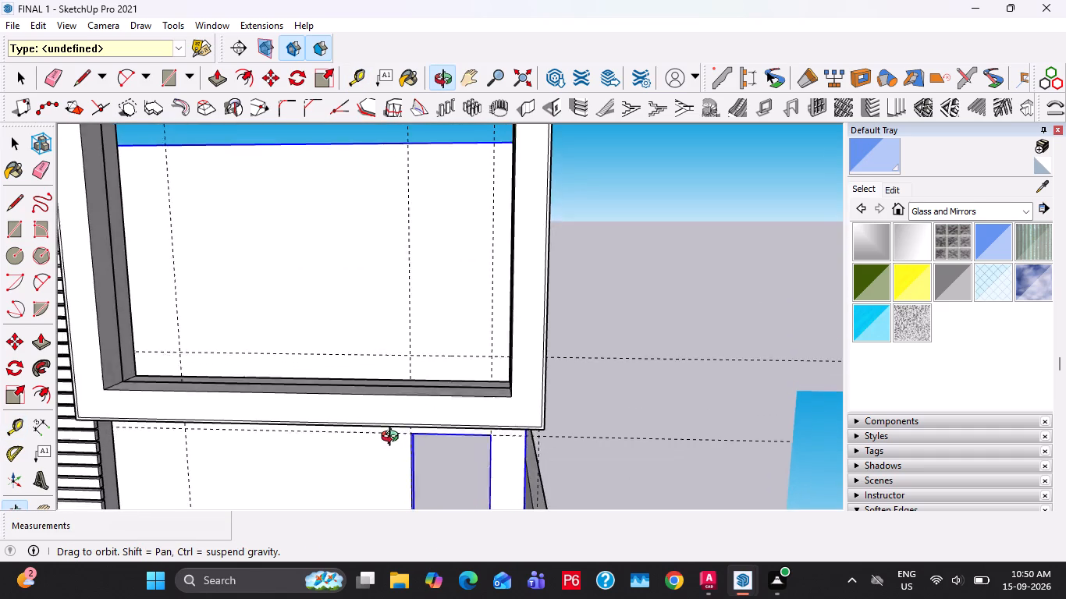
{"action": "middle_click_drag", "start_coordinate": [393, 438], "coordinate": [519, 505]}
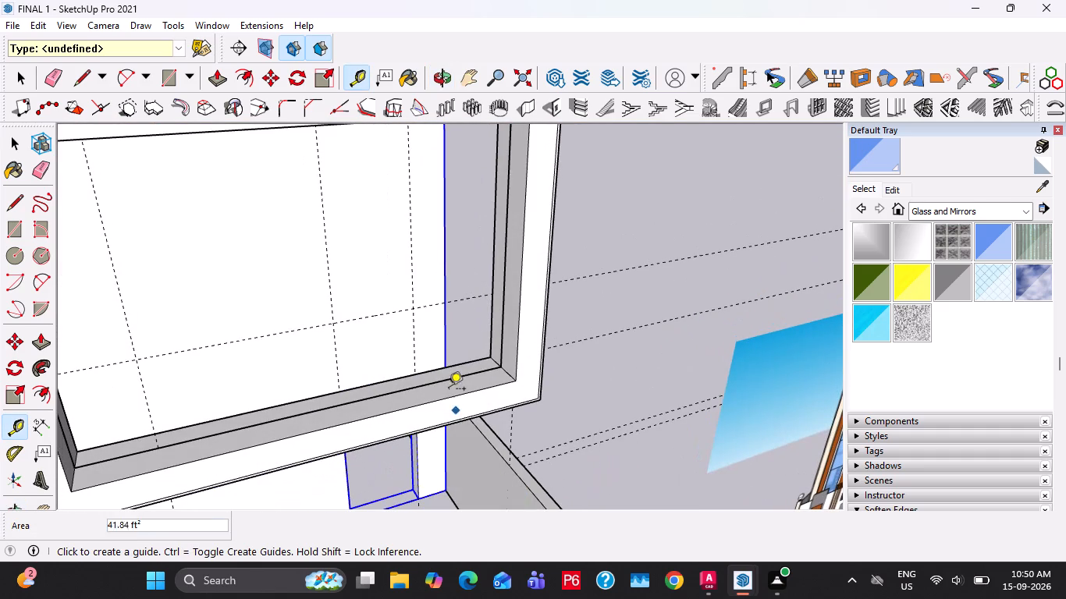
{"action": "left_click", "coordinate": [403, 307]}
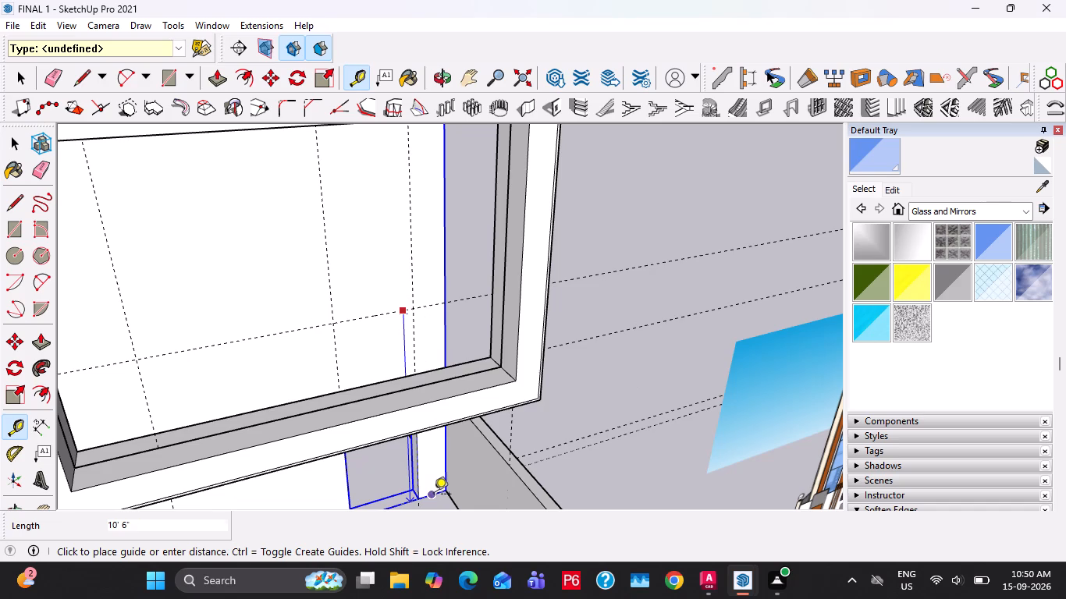
{"action": "key", "text": "space"}
{"action": "key", "text": "t"}
{"action": "left_click", "coordinate": [391, 317]}
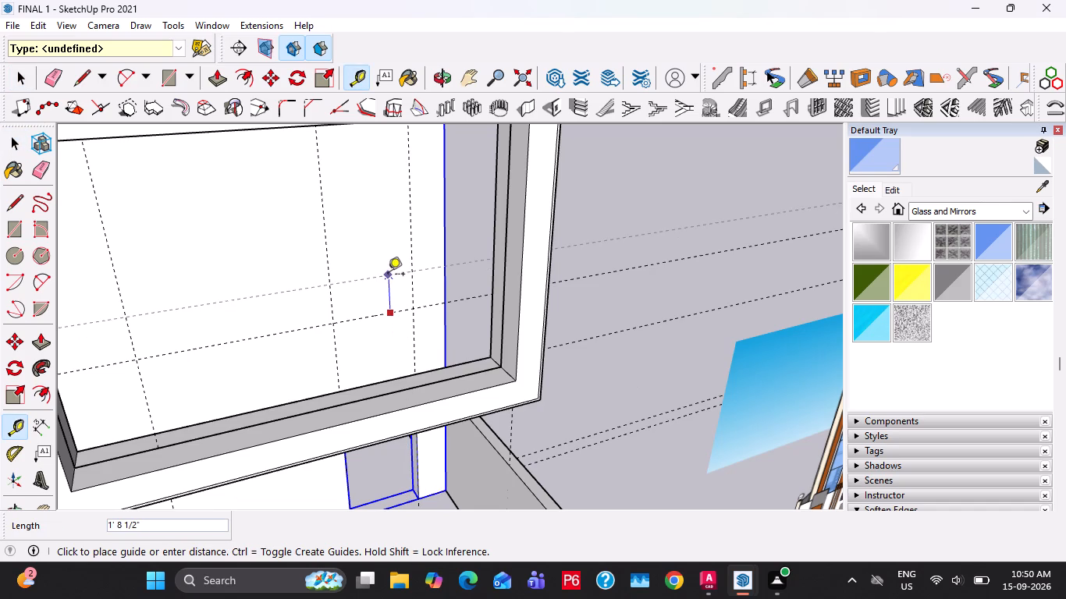
{"action": "type", "text": "7'"}
{"action": "key", "text": "Return"}
{"action": "key", "text": "space"}
Inside the rear wall group, draw the upper door rectangle between the vertical guides and the two upper horizontal guides.
{"action": "double_click", "coordinate": [367, 268]}
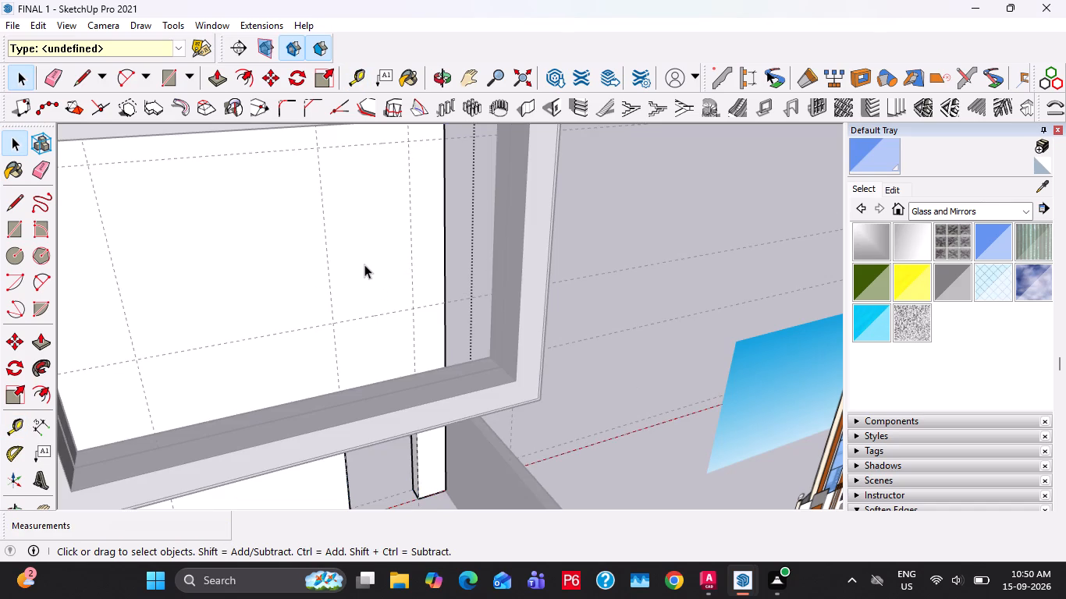
{"action": "key", "text": "r"}
{"action": "left_click", "coordinate": [322, 149]}
{"action": "left_click", "coordinate": [410, 306]}
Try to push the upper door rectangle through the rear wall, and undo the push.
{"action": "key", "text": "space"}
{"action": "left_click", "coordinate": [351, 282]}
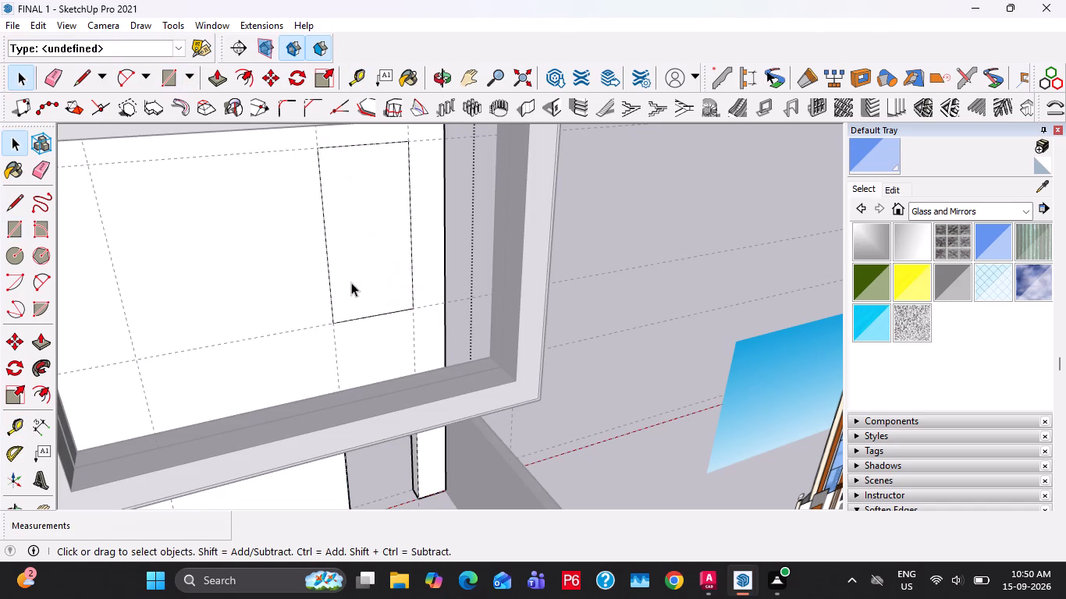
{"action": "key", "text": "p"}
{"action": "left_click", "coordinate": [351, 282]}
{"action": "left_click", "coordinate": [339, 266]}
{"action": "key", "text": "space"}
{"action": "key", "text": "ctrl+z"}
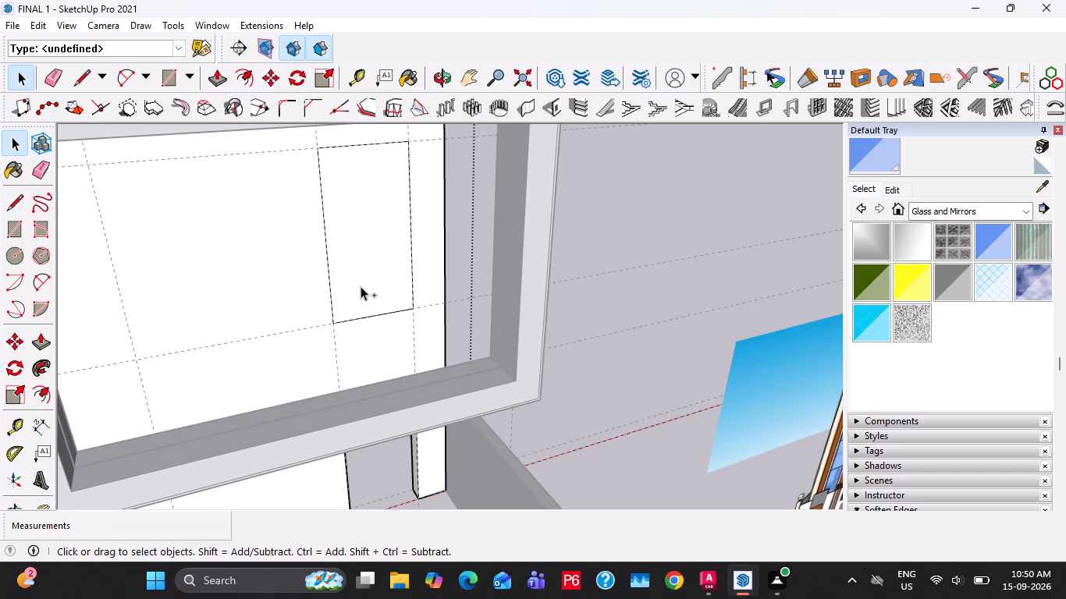
Push the upper door rectangle through the rear wall to cut the opening, and leave the group.
{"action": "left_click", "coordinate": [361, 285]}
{"action": "key", "text": "p"}
{"action": "left_click", "coordinate": [361, 285]}
{"action": "left_click", "coordinate": [350, 253]}
{"action": "key", "text": "space"}
{"action": "scroll", "coordinate": [334, 280], "scroll_direction": "down", "scroll_amount": 6}
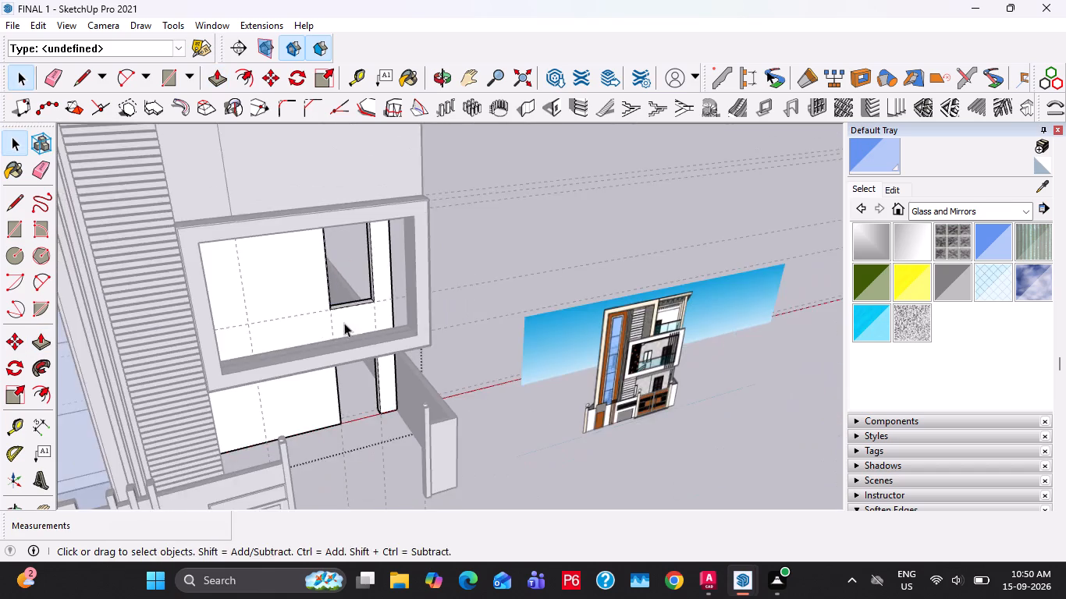
{"action": "middle_click_drag", "start_coordinate": [426, 345], "coordinate": [363, 291]}
{"action": "scroll", "coordinate": [316, 281], "scroll_direction": "up", "scroll_amount": 2}
{"action": "key", "text": "Escape"}
{"action": "key", "text": "Escape"}
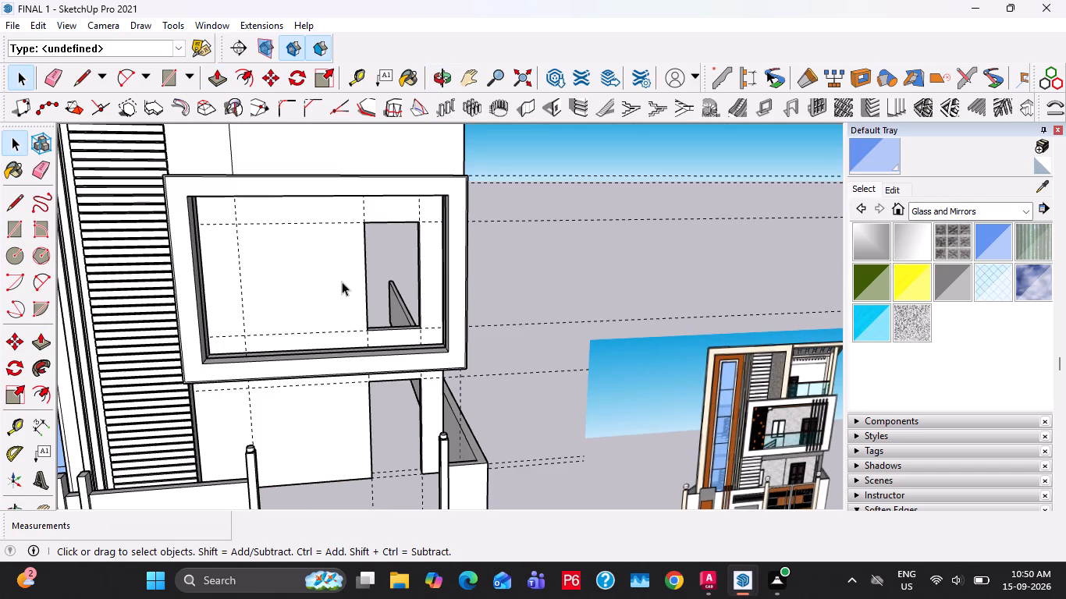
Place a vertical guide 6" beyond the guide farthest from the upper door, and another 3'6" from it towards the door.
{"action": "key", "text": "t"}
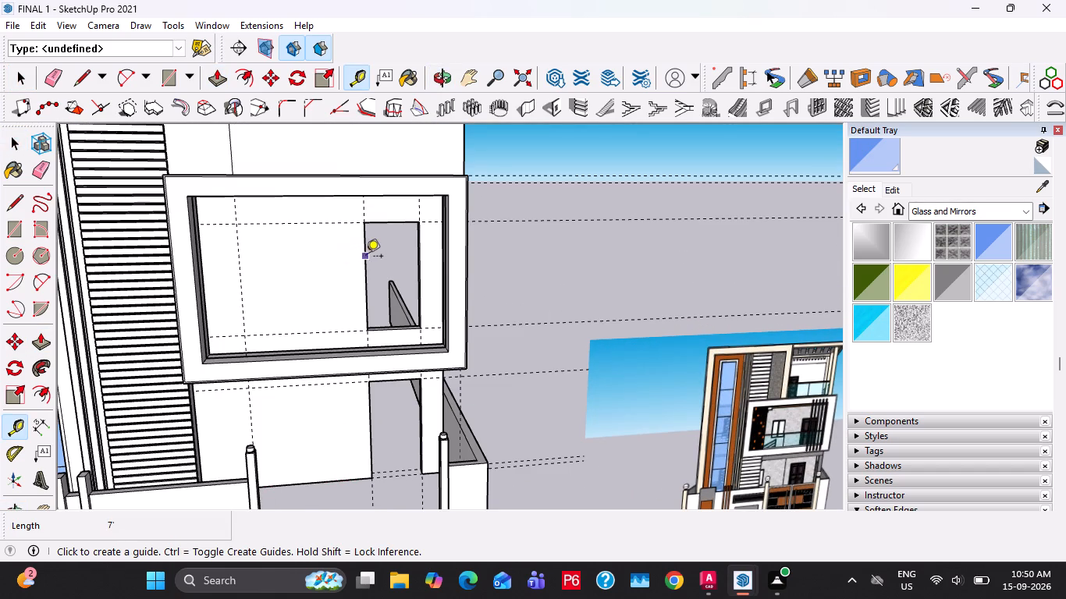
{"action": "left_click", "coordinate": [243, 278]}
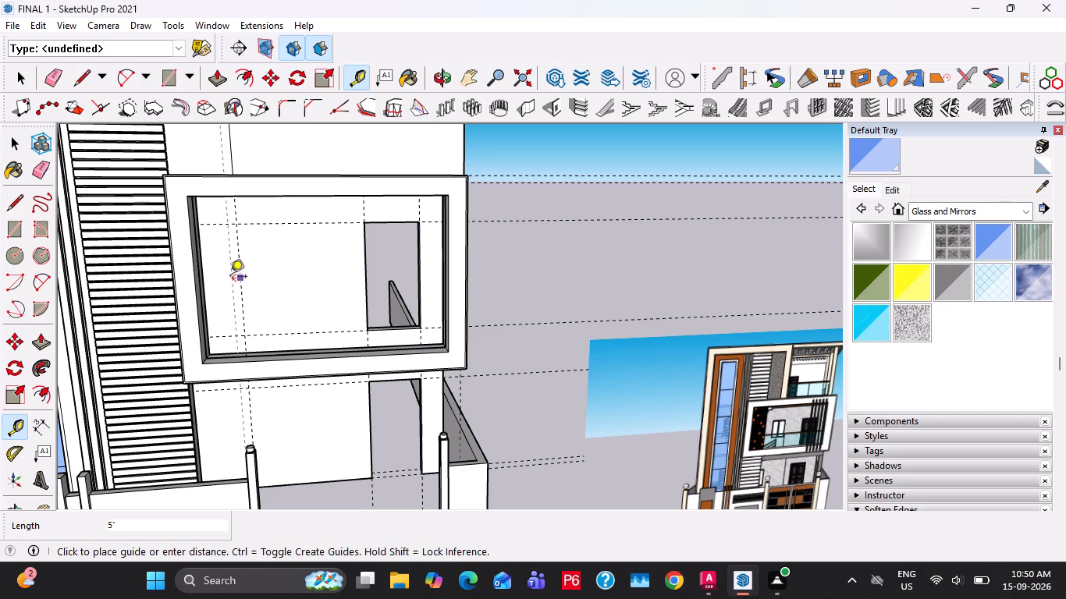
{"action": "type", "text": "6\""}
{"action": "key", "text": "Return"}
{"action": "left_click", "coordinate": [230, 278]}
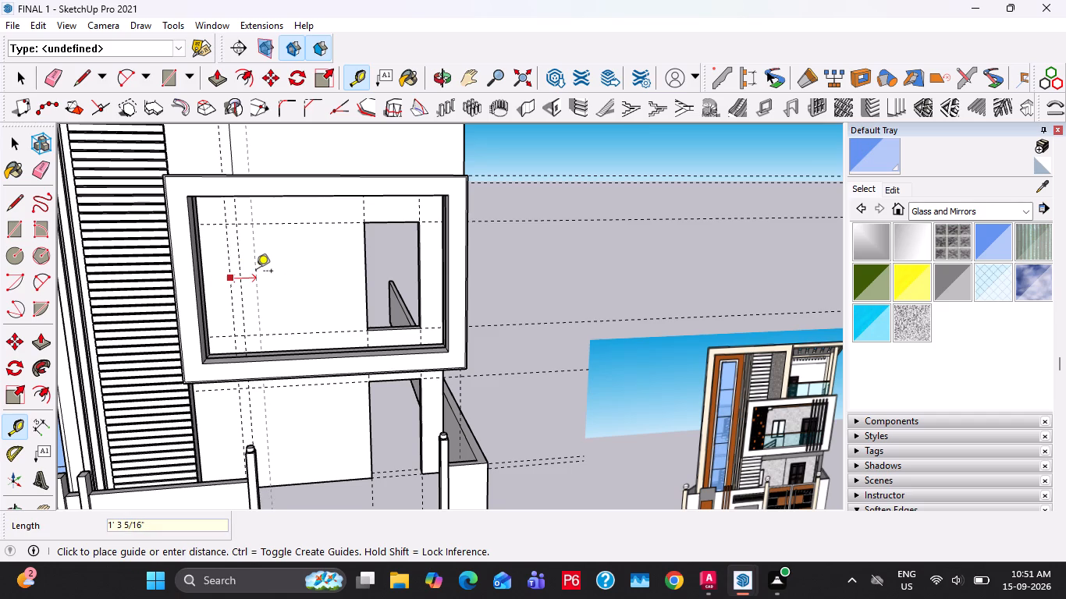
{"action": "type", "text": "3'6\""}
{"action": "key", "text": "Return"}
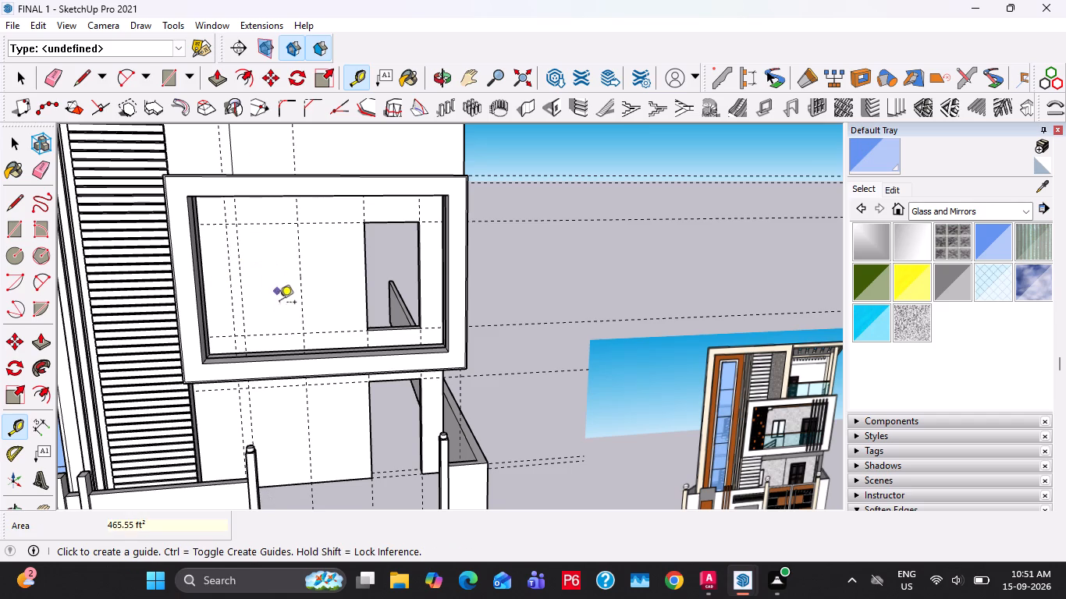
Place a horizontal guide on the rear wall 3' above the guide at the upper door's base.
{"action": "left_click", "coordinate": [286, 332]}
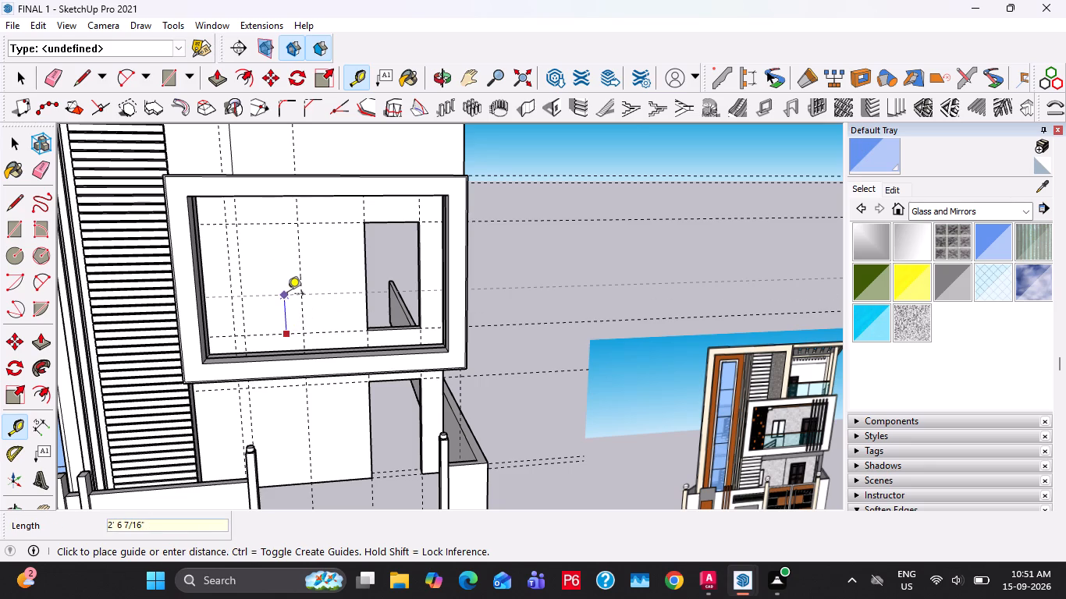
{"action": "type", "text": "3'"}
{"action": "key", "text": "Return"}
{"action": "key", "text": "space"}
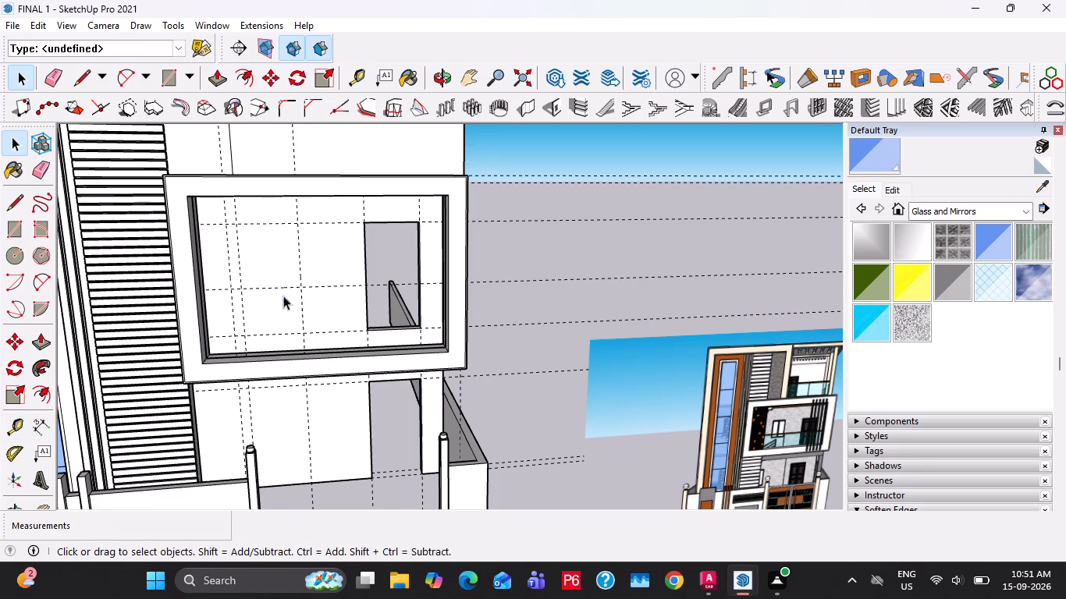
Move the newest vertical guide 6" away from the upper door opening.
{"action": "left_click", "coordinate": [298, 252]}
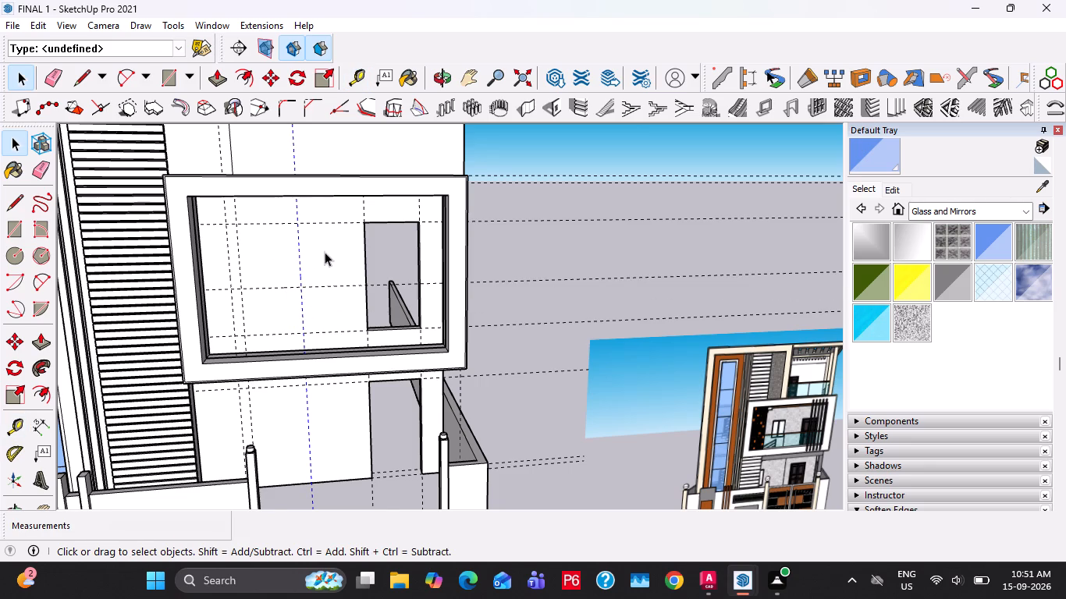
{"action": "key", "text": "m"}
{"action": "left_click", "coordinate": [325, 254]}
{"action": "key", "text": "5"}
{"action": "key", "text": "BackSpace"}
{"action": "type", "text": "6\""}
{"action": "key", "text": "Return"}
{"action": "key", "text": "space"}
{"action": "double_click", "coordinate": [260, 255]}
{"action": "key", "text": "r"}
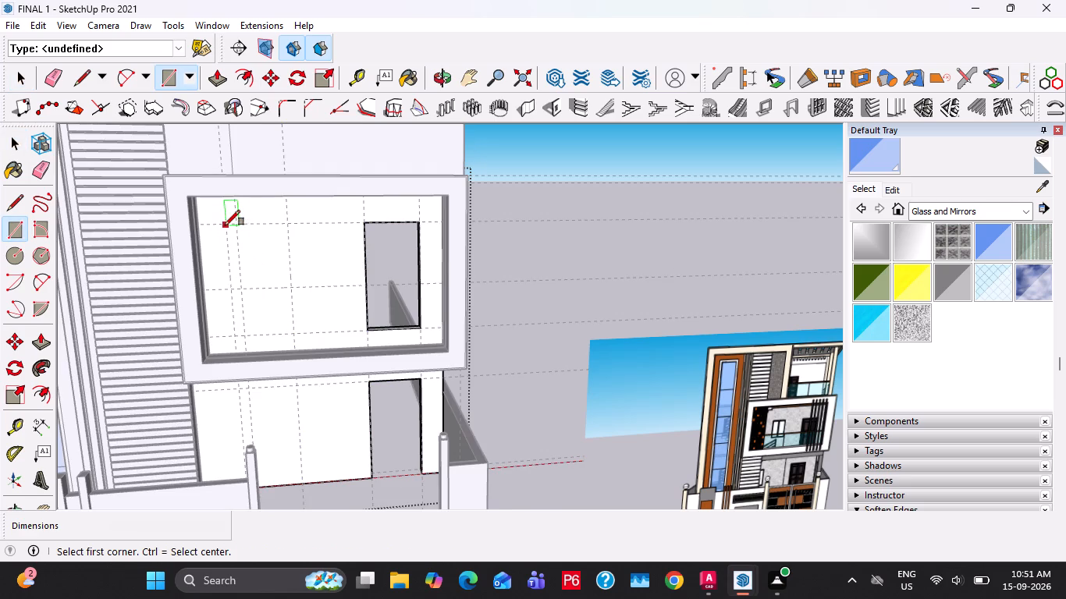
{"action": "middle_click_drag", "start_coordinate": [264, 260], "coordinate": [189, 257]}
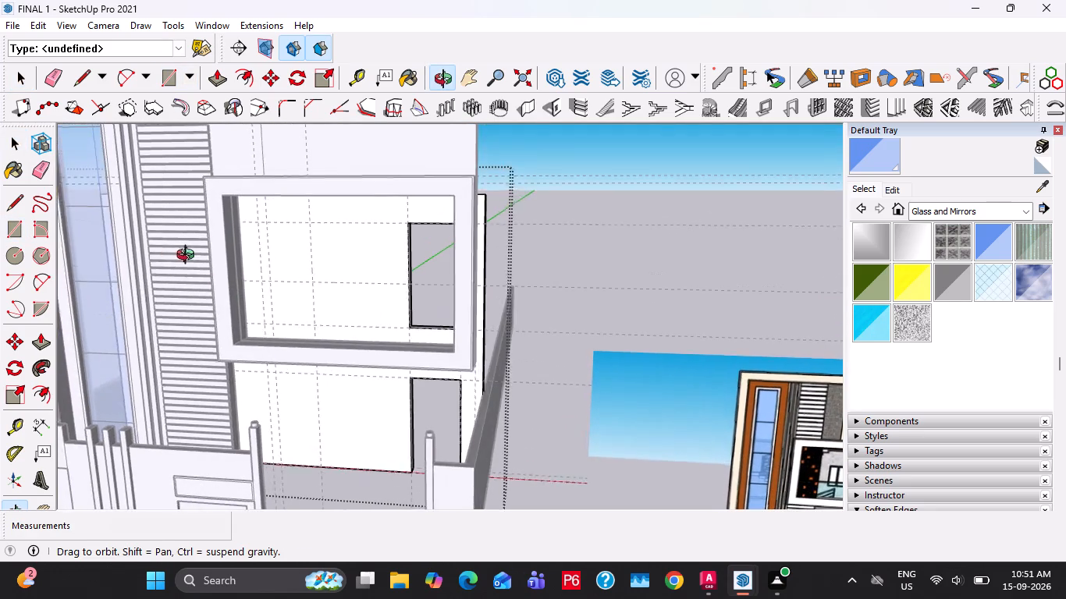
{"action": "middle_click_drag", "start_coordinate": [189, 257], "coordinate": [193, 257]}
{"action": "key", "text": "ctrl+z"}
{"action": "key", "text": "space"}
Delete all guides from the model.
{"action": "scroll", "coordinate": [250, 257], "scroll_direction": "up", "scroll_amount": 3}
{"action": "scroll", "coordinate": [240, 258], "scroll_direction": "down", "scroll_amount": 1}
{"action": "scroll", "coordinate": [240, 258], "scroll_direction": "up", "scroll_amount": 3}
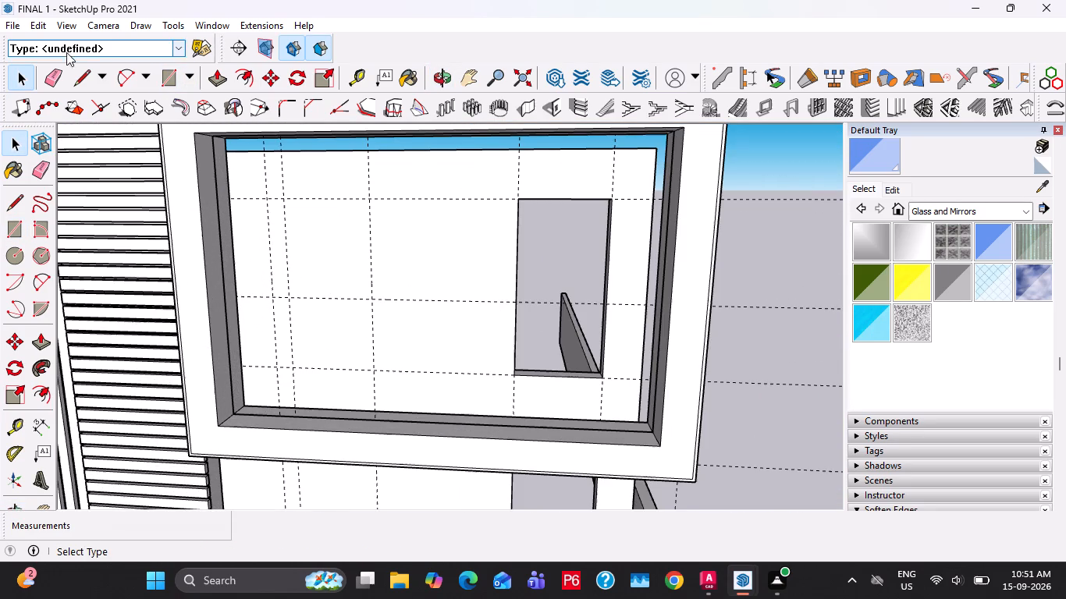
{"action": "left_click", "coordinate": [24, 31]}
{"action": "left_click", "coordinate": [34, 30]}
{"action": "left_click", "coordinate": [39, 24]}
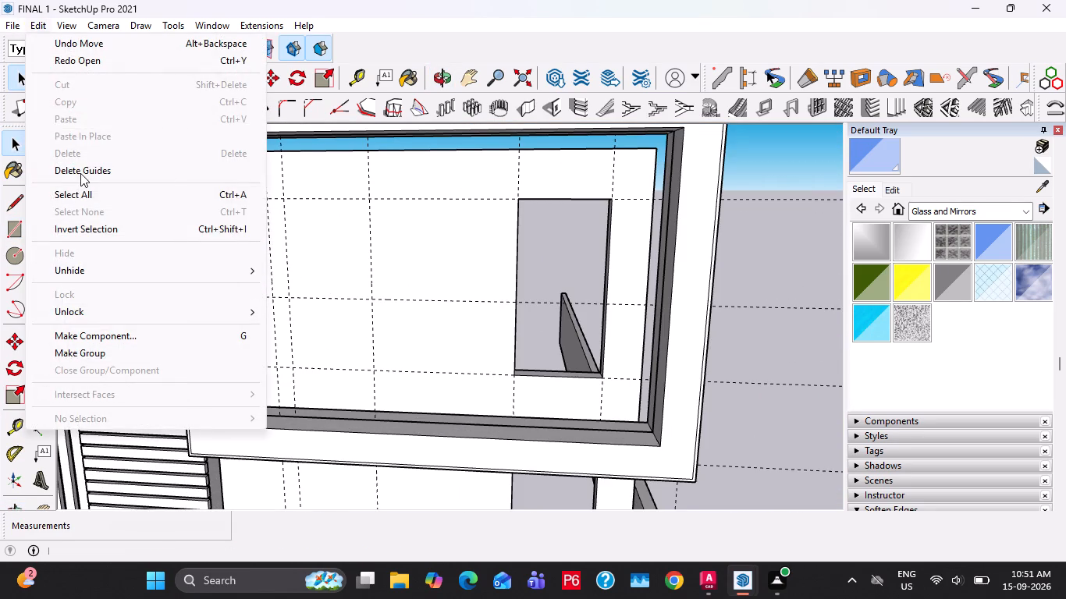
{"action": "left_click", "coordinate": [82, 171]}
Place vertical guides on the rear wall 5' from the upper door opening's inner edge and 3' further away.
{"action": "key", "text": "t"}
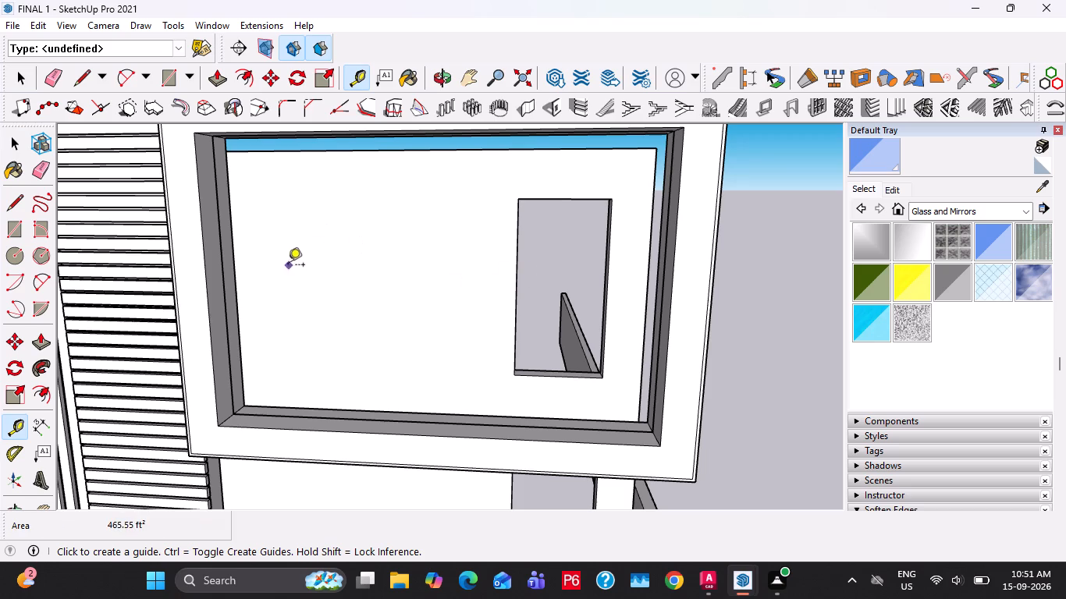
{"action": "left_click", "coordinate": [517, 282]}
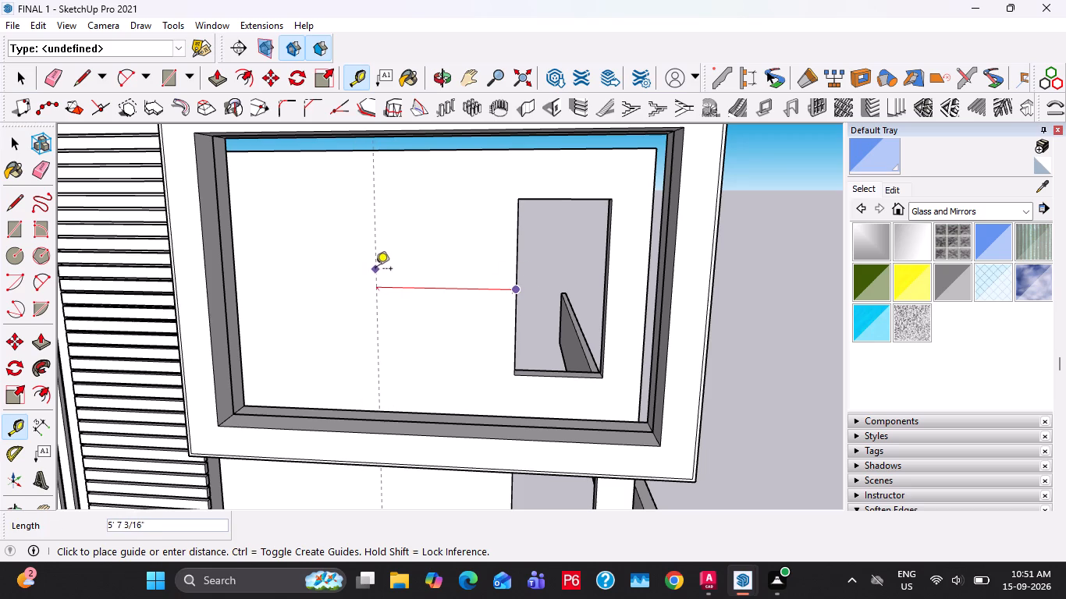
{"action": "type", "text": "5'"}
{"action": "key", "text": "Return"}
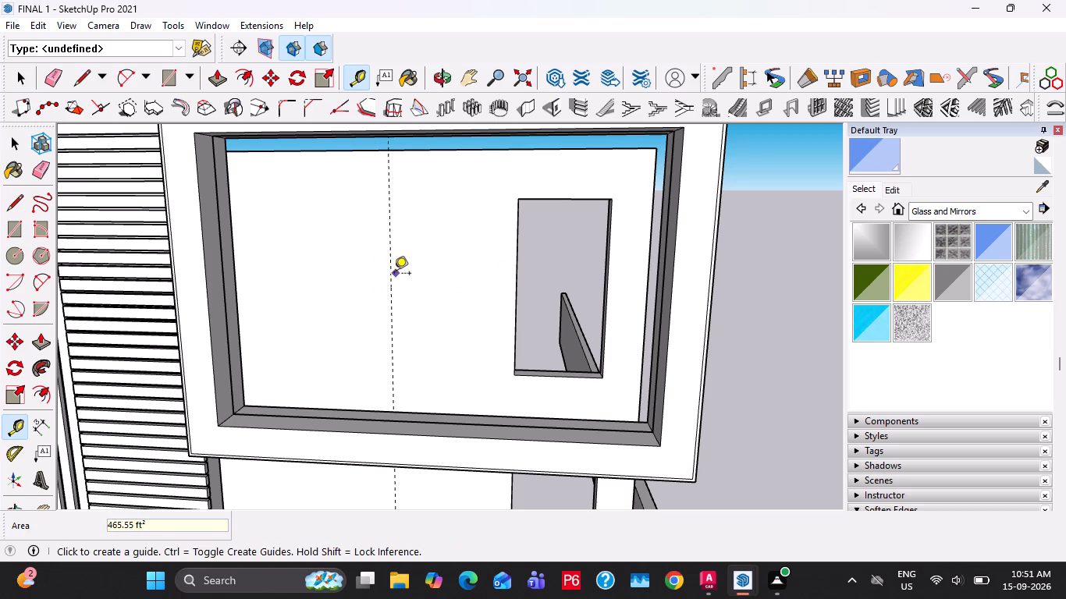
{"action": "left_click", "coordinate": [391, 275]}
{"action": "type", "text": "3'"}
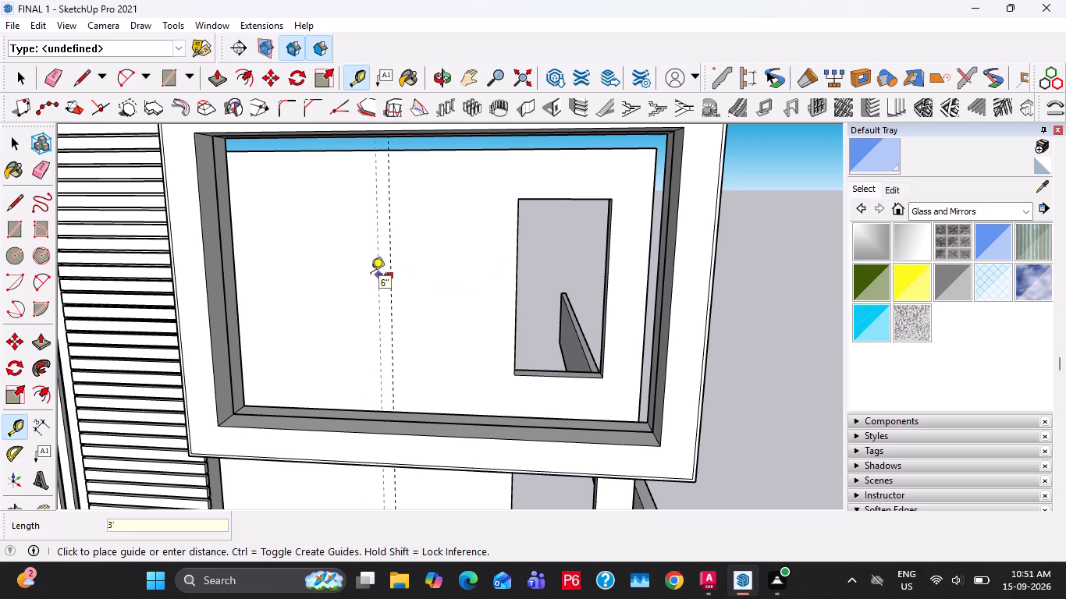
{"action": "key", "text": "Return"}
Place a horizontal guide along the upper door opening's bottom edge and another 7' above it.
{"action": "double_click", "coordinate": [528, 377]}
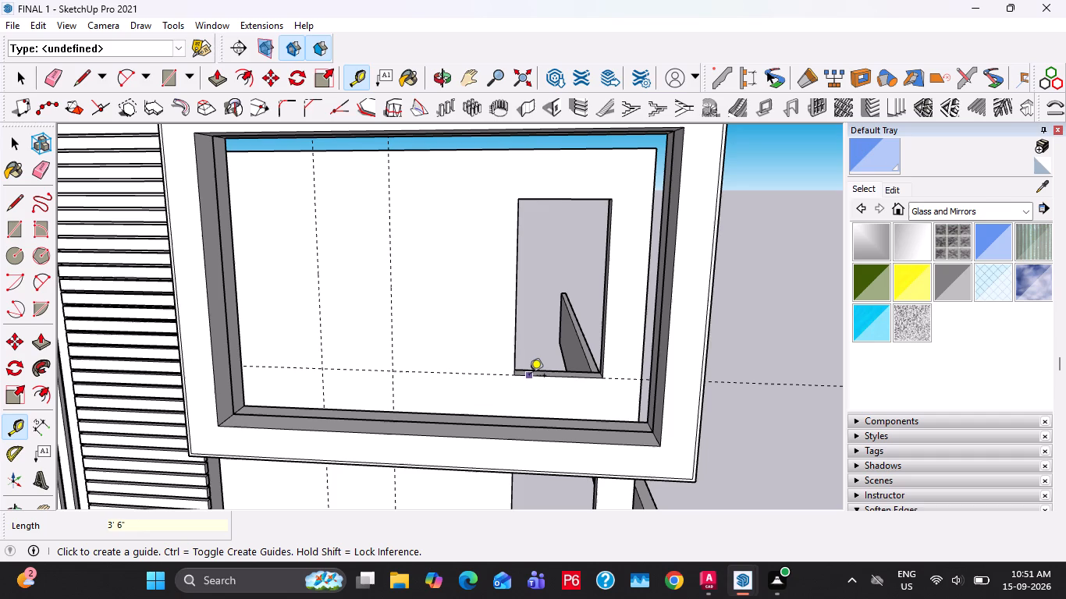
{"action": "left_click", "coordinate": [535, 378]}
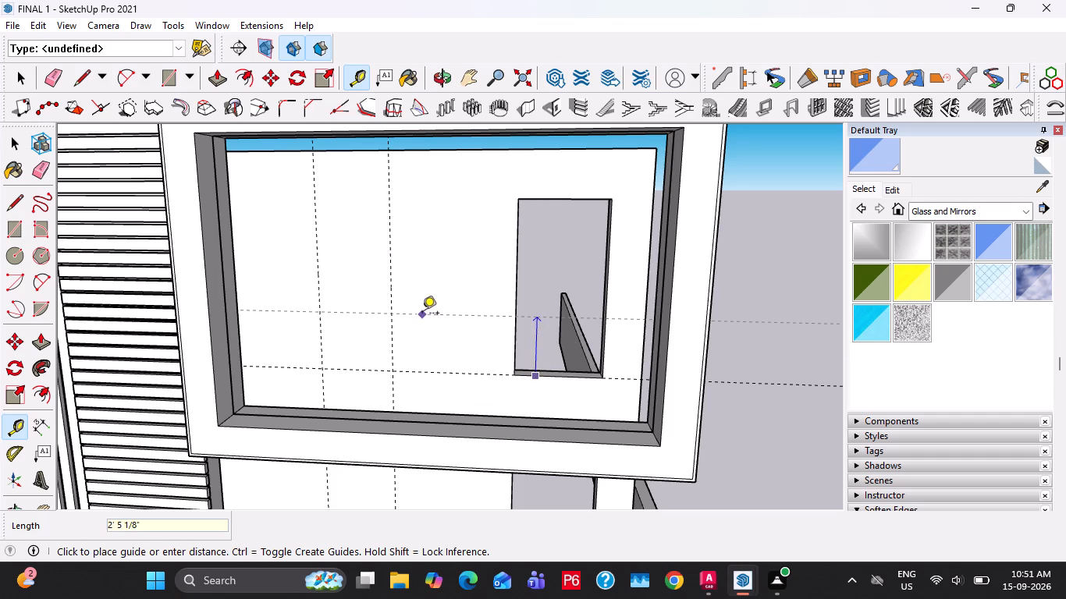
{"action": "type", "text": "7'"}
{"action": "key", "text": "Return"}
{"action": "key", "text": "space"}
Place a horizontal guide on the rear wall 3' above the guide along the upper door opening's bottom edge.
{"action": "key", "text": "r"}
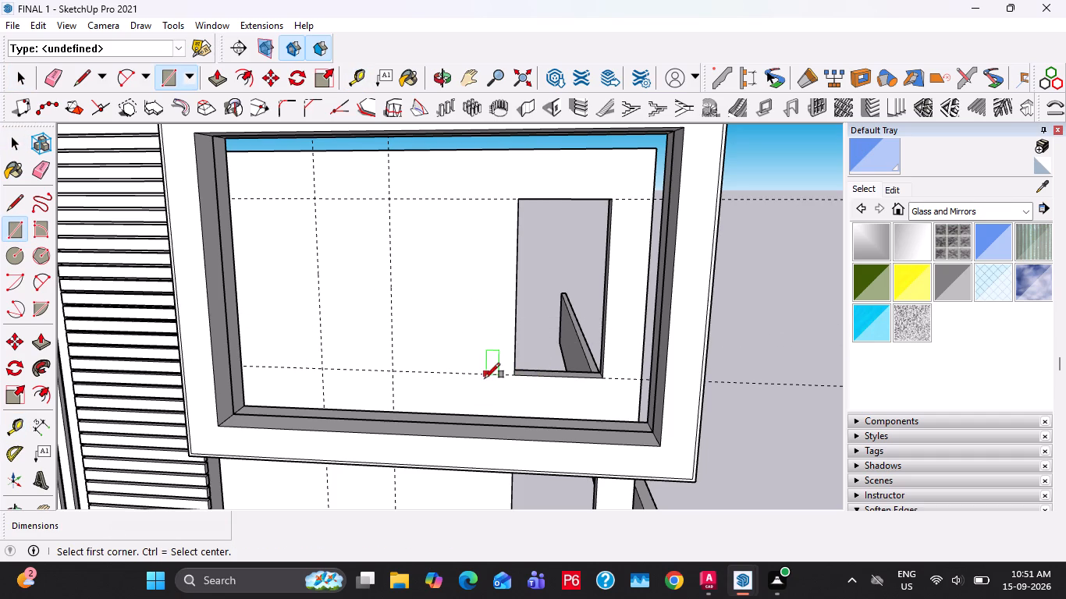
{"action": "key", "text": "space"}
{"action": "type", "text": "T"}
{"action": "left_click", "coordinate": [485, 379]}
{"action": "key", "text": "space"}
{"action": "type", "text": "T"}
{"action": "left_click", "coordinate": [484, 374]}
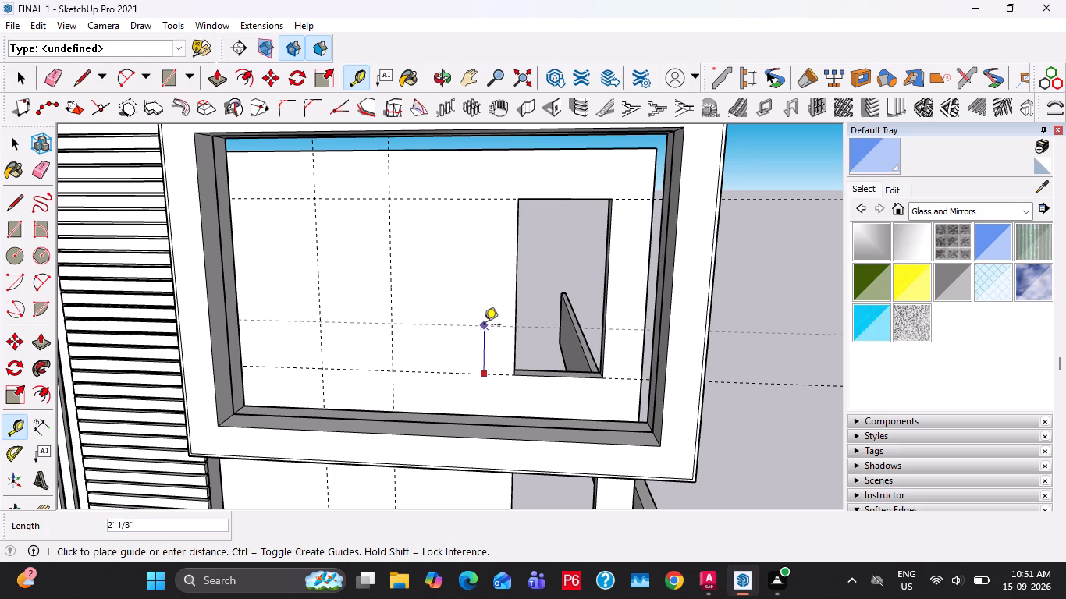
{"action": "type", "text": "3'"}
{"action": "key", "text": "Return"}
{"action": "key", "text": "space"}
Cut a window opening through the rear wall within the vertical guides, from the top guide down to the 3' guide.
{"action": "key", "text": "r"}
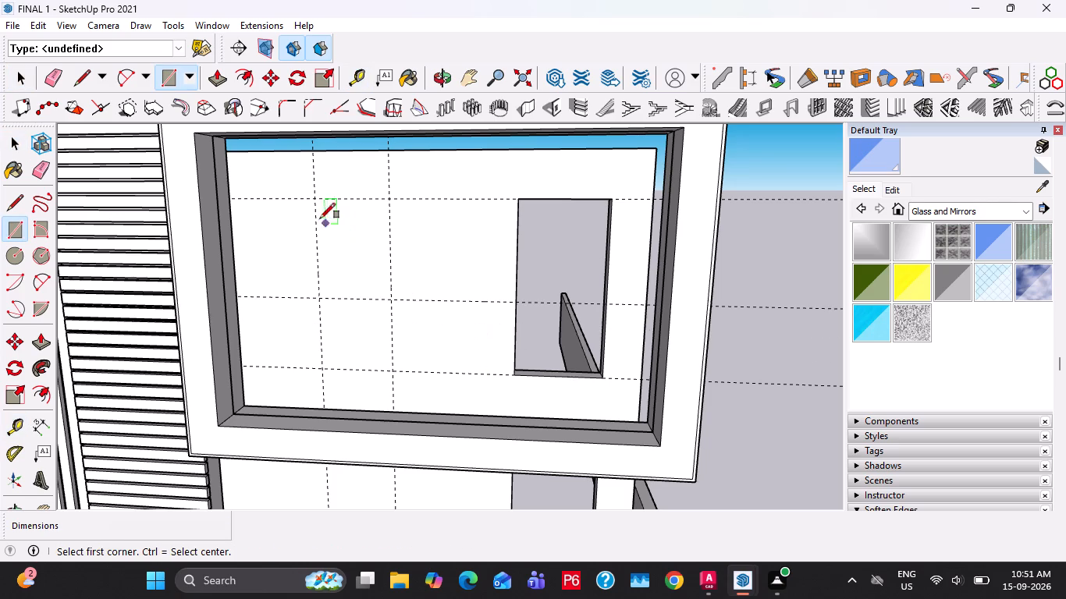
{"action": "key", "text": "space"}
{"action": "double_click", "coordinate": [353, 245]}
{"action": "key", "text": "r"}
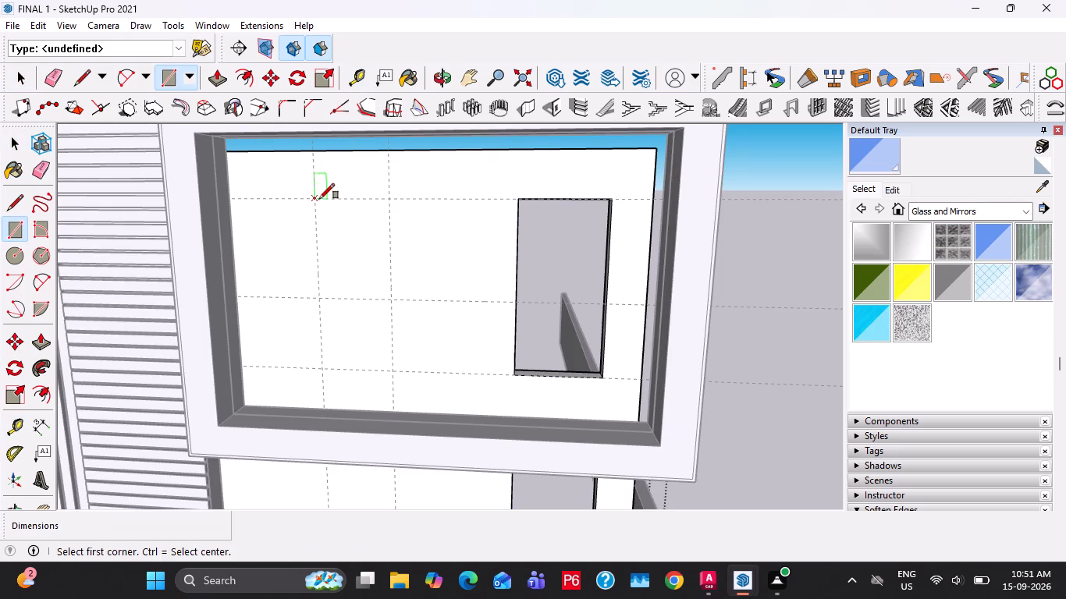
{"action": "left_click", "coordinate": [316, 200]}
{"action": "left_click", "coordinate": [393, 298]}
{"action": "key", "text": "space"}
{"action": "left_click", "coordinate": [359, 279]}
{"action": "key", "text": "p"}
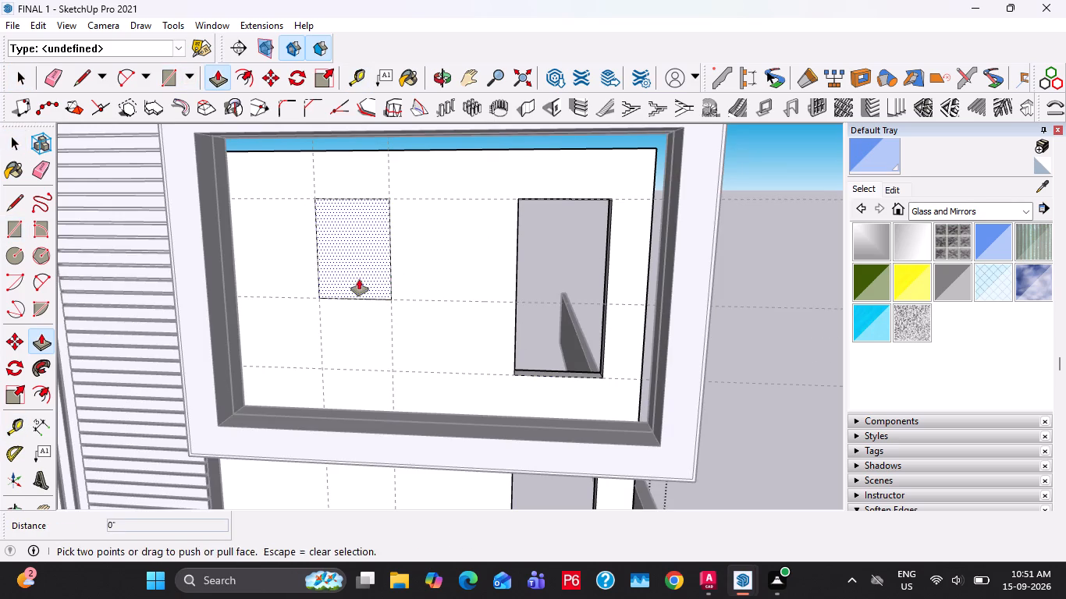
{"action": "left_click", "coordinate": [359, 279]}
{"action": "left_click", "coordinate": [368, 258]}
{"action": "key", "text": "space"}
{"action": "key", "text": "Escape"}
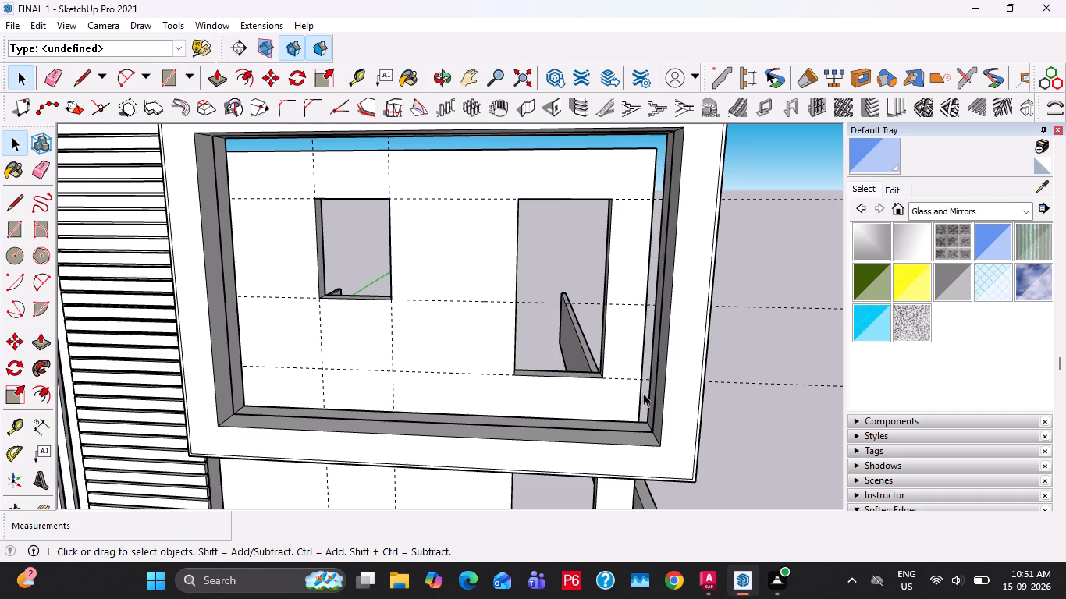
{"action": "key", "text": "Escape"}
Place a horizontal guide 6" below the guide along the upper door opening's bottom edge.
{"action": "key", "text": "r"}
{"action": "key", "text": "space"}
{"action": "type", "text": "T"}
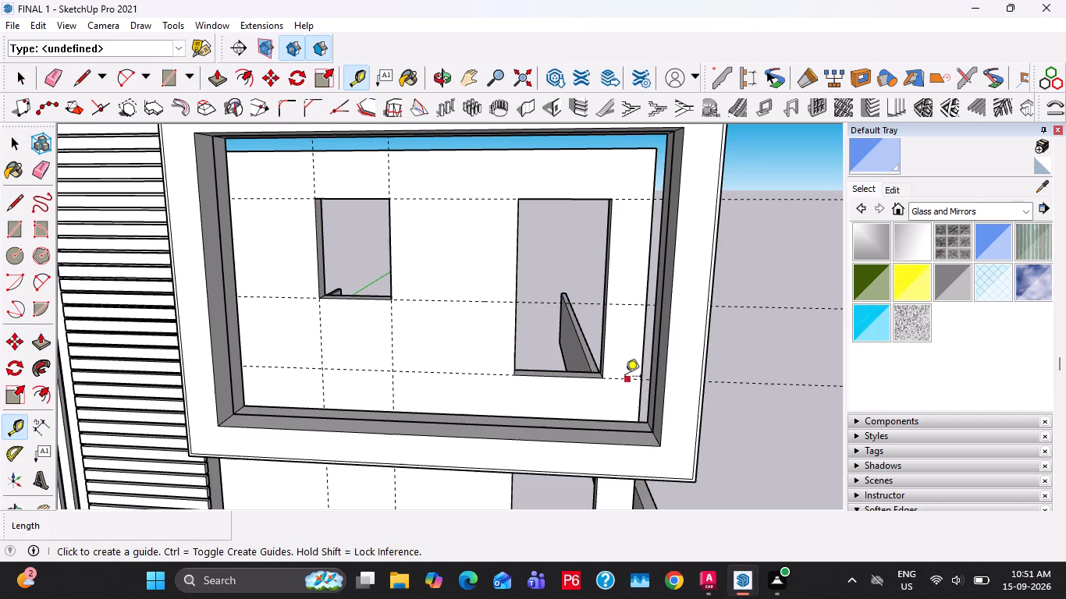
{"action": "left_click", "coordinate": [624, 381]}
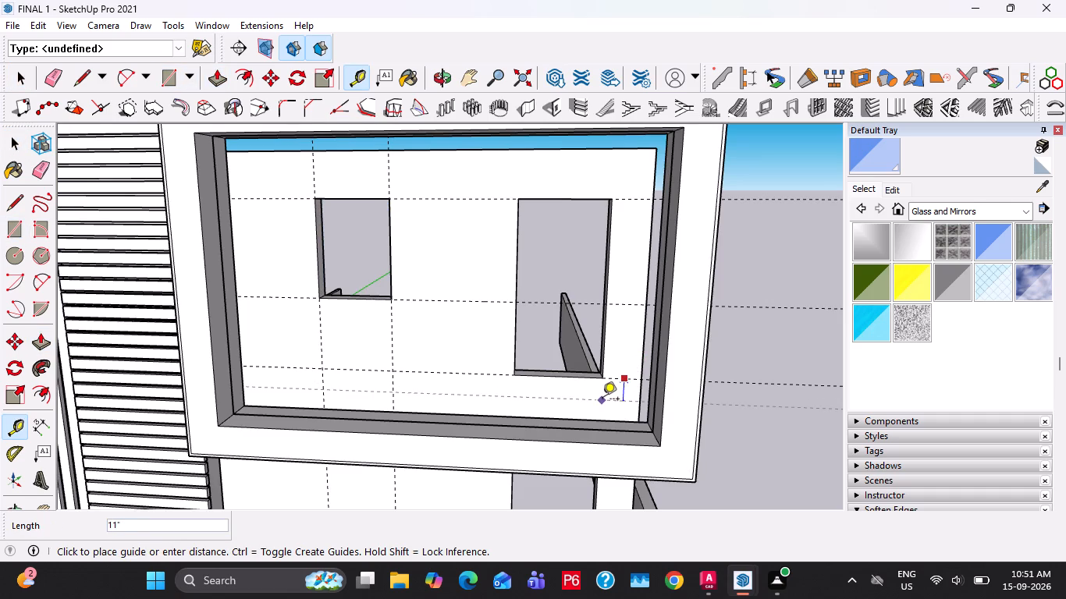
{"action": "type", "text": "6\""}
{"action": "key", "text": "Return"}
{"action": "key", "text": "space"}
Draw a 6" high rectangle across the rear wall's full width between the two guides just below the upper door opening.
{"action": "double_click", "coordinate": [291, 370]}
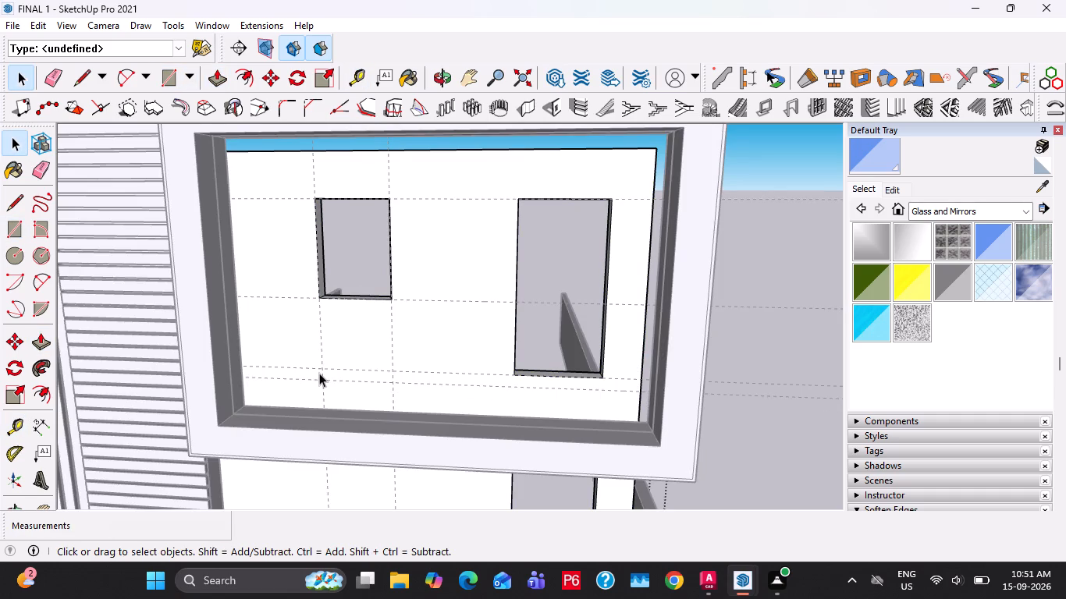
{"action": "key", "text": "Escape"}
{"action": "key", "text": "Escape"}
{"action": "key", "text": "r"}
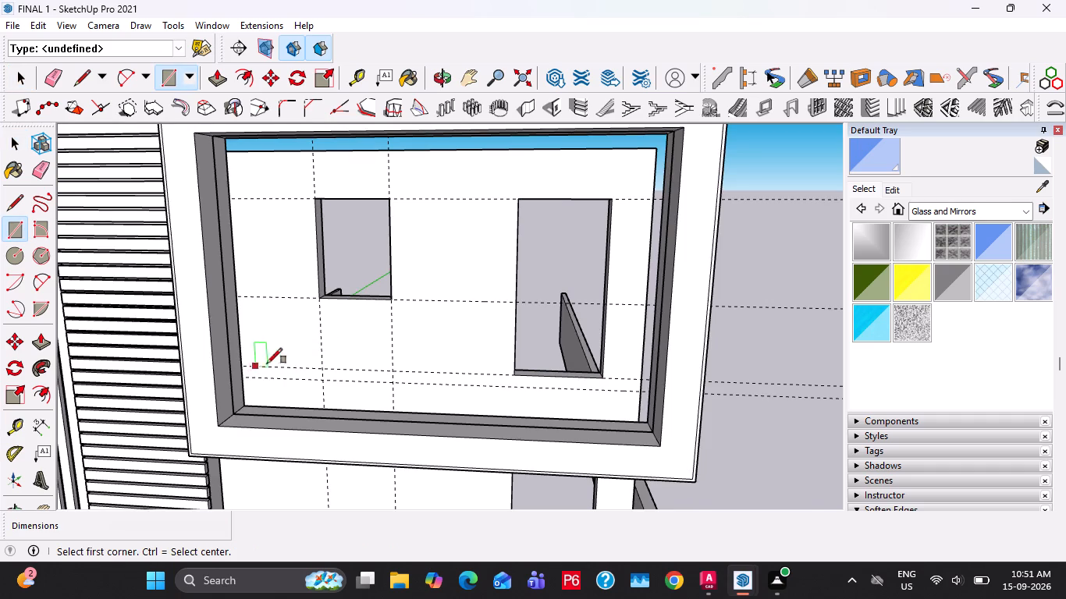
{"action": "middle_click_drag", "start_coordinate": [318, 366], "coordinate": [161, 415]}
{"action": "middle_click_drag", "start_coordinate": [432, 313], "coordinate": [271, 294]}
{"action": "scroll", "coordinate": [425, 257], "scroll_direction": "up", "scroll_amount": 2}
{"action": "left_click", "coordinate": [449, 260]}
{"action": "scroll", "coordinate": [573, 385], "scroll_direction": "down", "scroll_amount": 2}
{"action": "middle_click_drag", "start_coordinate": [583, 404], "coordinate": [592, 407]}
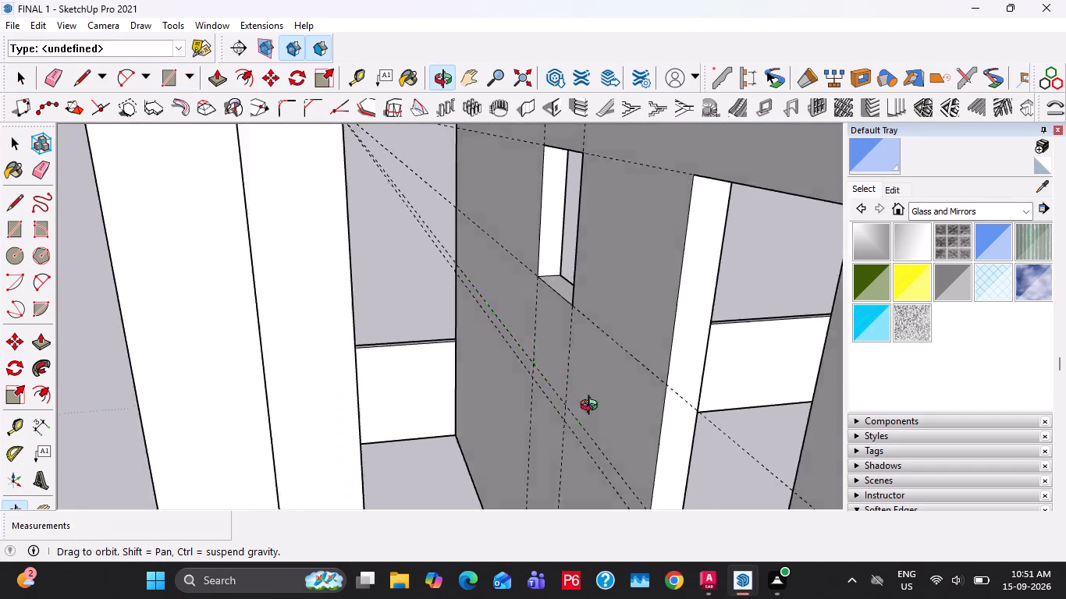
{"action": "middle_click_drag", "start_coordinate": [592, 407], "coordinate": [645, 349]}
{"action": "middle_click_drag", "start_coordinate": [465, 323], "coordinate": [503, 344]}
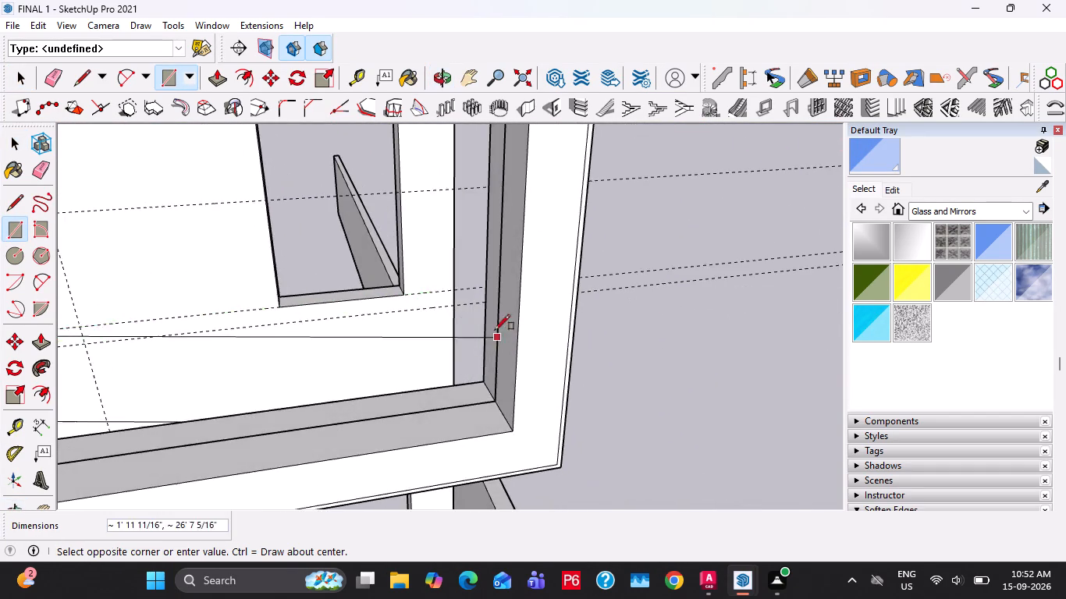
{"action": "scroll", "coordinate": [467, 302], "scroll_direction": "up", "scroll_amount": 2}
{"action": "left_click", "coordinate": [447, 307]}
{"action": "key", "text": "space"}
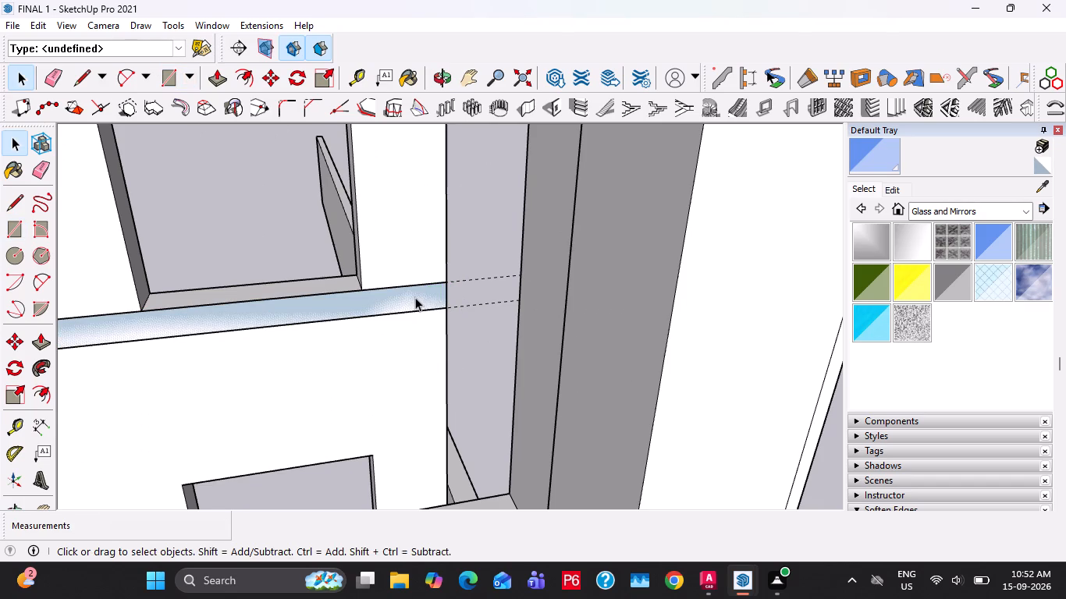
Extrude the 6" strip about 6' towards the front wall to form the first-floor slab.
{"action": "left_click", "coordinate": [415, 297]}
{"action": "key", "text": "p"}
{"action": "left_click", "coordinate": [415, 297]}
{"action": "scroll", "coordinate": [471, 335], "scroll_direction": "down", "scroll_amount": 3}
{"action": "middle_click_drag", "start_coordinate": [474, 358], "coordinate": [681, 381]}
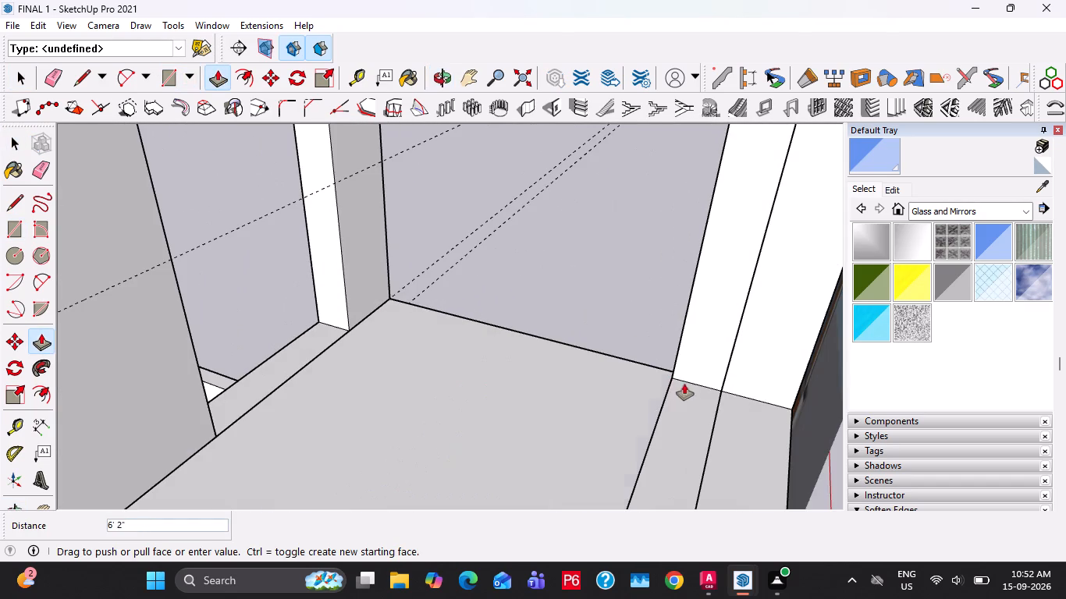
{"action": "middle_click_drag", "start_coordinate": [684, 381], "coordinate": [775, 354]}
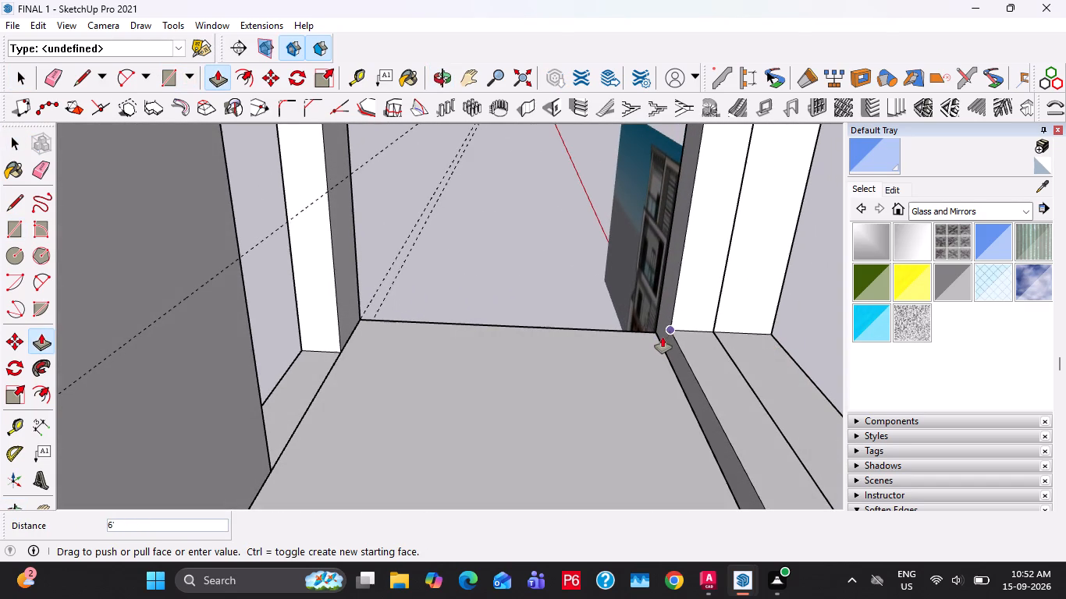
{"action": "left_click", "coordinate": [661, 337]}
{"action": "key", "text": "space"}
Select the whole first-floor slab and make it a group.
{"action": "middle_click_drag", "start_coordinate": [648, 372], "coordinate": [413, 407]}
{"action": "triple_click", "coordinate": [370, 392]}
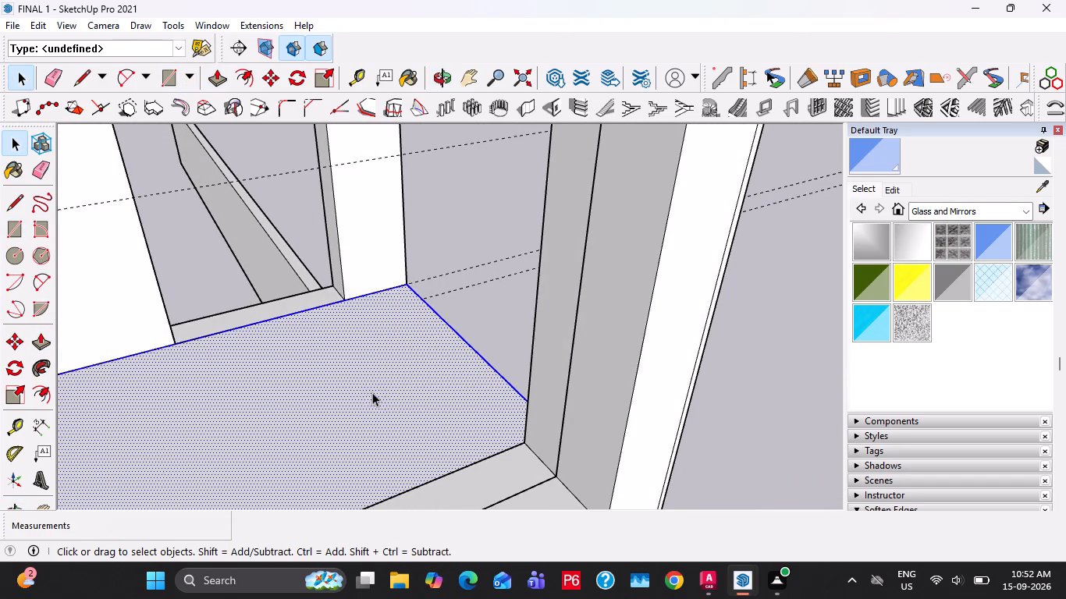
{"action": "right_click", "coordinate": [372, 392]}
{"action": "left_click", "coordinate": [418, 257]}
Copy the slab group straight up 8' 10" to the top of the rear wall.
{"action": "scroll", "coordinate": [381, 389], "scroll_direction": "down", "scroll_amount": 5}
{"action": "middle_click_drag", "start_coordinate": [391, 391], "coordinate": [197, 385]}
{"action": "middle_click_drag", "start_coordinate": [428, 376], "coordinate": [326, 351]}
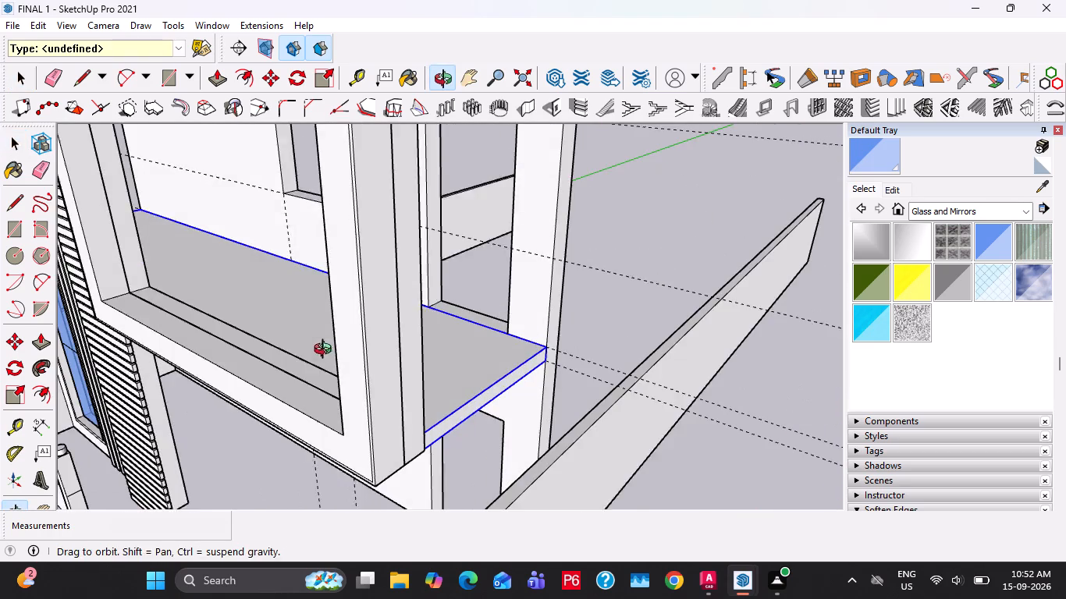
{"action": "middle_click_drag", "start_coordinate": [326, 351], "coordinate": [326, 346]}
{"action": "key", "text": "m"}
{"action": "left_click", "coordinate": [551, 356]}
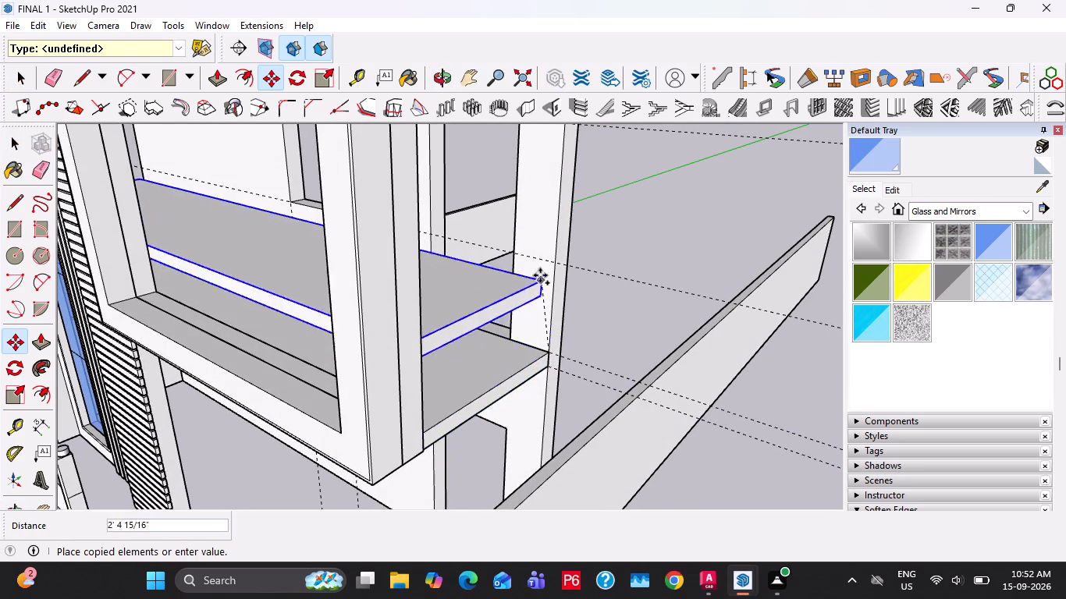
{"action": "scroll", "coordinate": [540, 275], "scroll_direction": "down", "scroll_amount": 7}
{"action": "middle_click_drag", "start_coordinate": [541, 243], "coordinate": [540, 371], "text": "shift"}
{"action": "scroll", "coordinate": [540, 371], "scroll_direction": "down", "scroll_amount": 1}
{"action": "scroll", "coordinate": [544, 345], "scroll_direction": "up", "scroll_amount": 2}
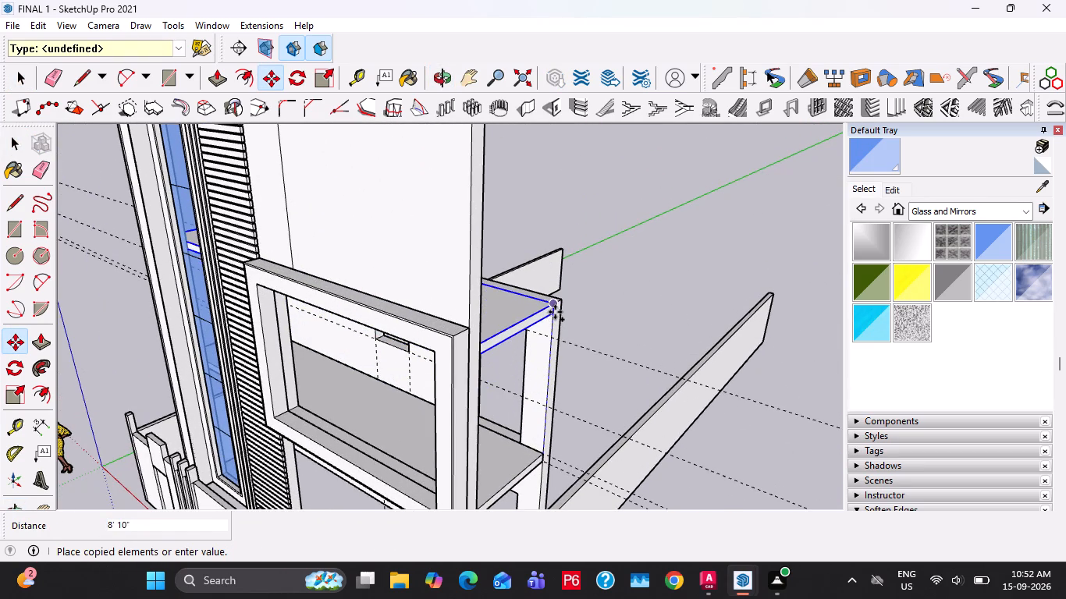
{"action": "left_click", "coordinate": [556, 311]}
{"action": "key", "text": "space"}
Examine the copied slab from above and the overall front elevation.
{"action": "middle_click_drag", "start_coordinate": [554, 343], "coordinate": [401, 369]}
{"action": "middle_click_drag", "start_coordinate": [471, 353], "coordinate": [444, 388]}
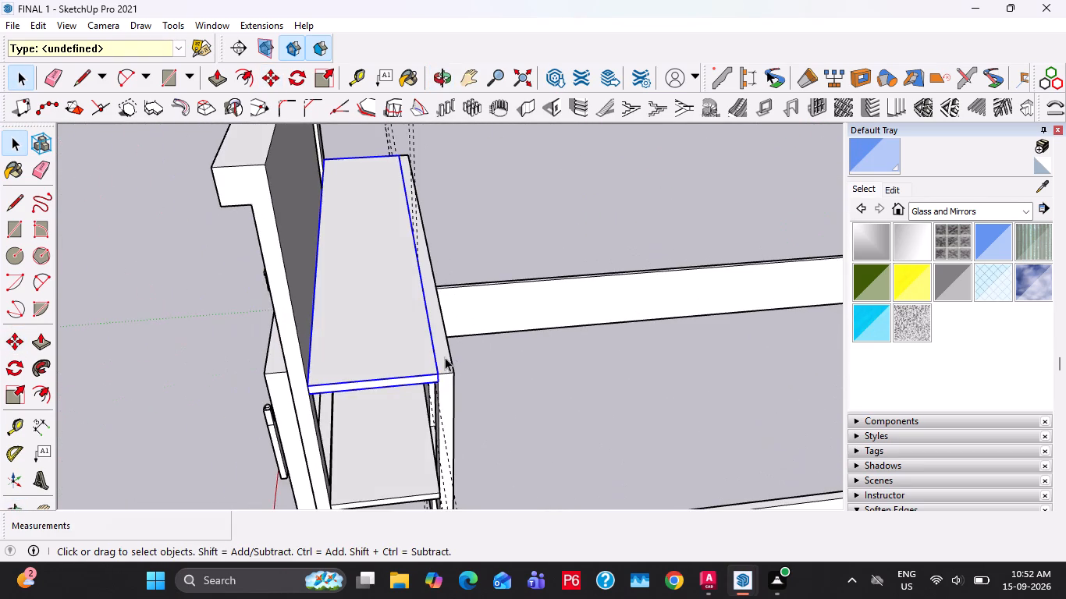
{"action": "scroll", "coordinate": [451, 354], "scroll_direction": "down", "scroll_amount": 5}
{"action": "middle_click_drag", "start_coordinate": [439, 370], "coordinate": [722, 282]}
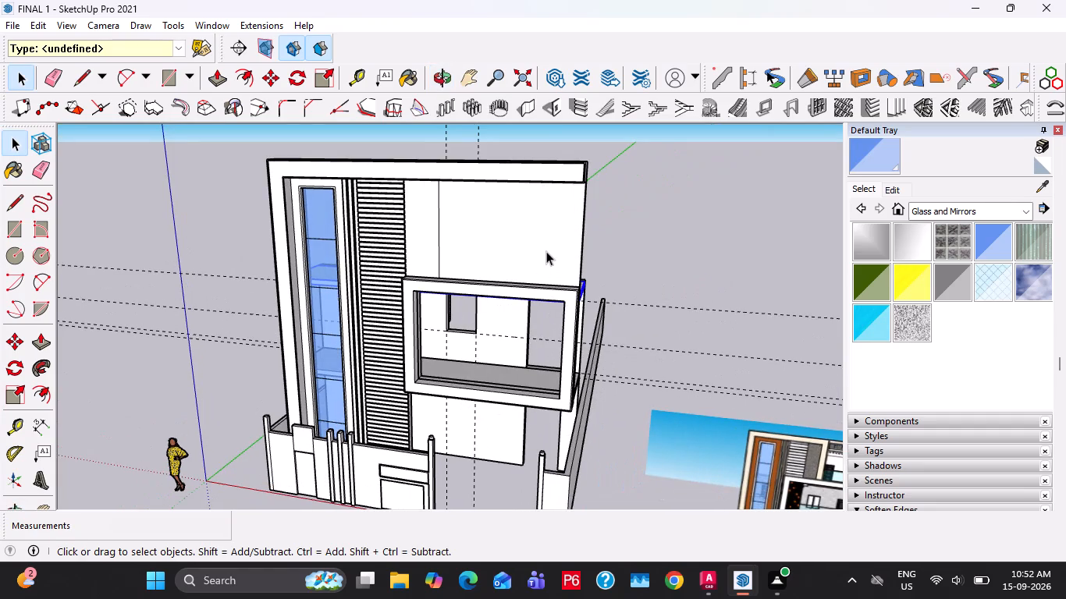
{"action": "left_click", "coordinate": [546, 251]}
{"action": "scroll", "coordinate": [507, 286], "scroll_direction": "down", "scroll_amount": 4}
{"action": "middle_click_drag", "start_coordinate": [602, 349], "coordinate": [563, 347], "text": "shift"}
{"action": "scroll", "coordinate": [453, 243], "scroll_direction": "up", "scroll_amount": 3}
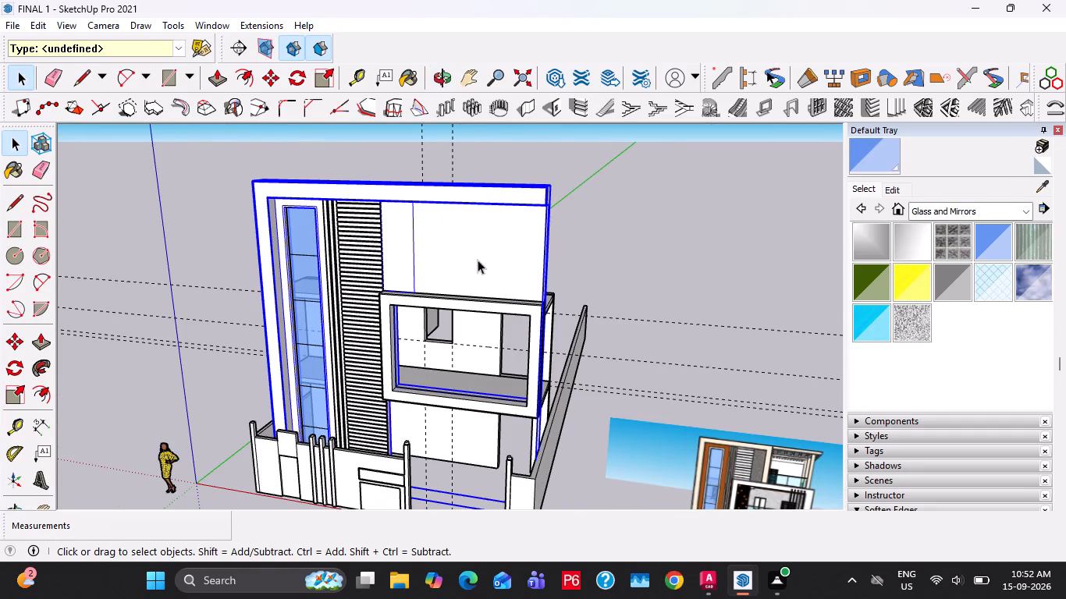
{"action": "middle_click_drag", "start_coordinate": [506, 272], "coordinate": [491, 267], "text": "shift"}
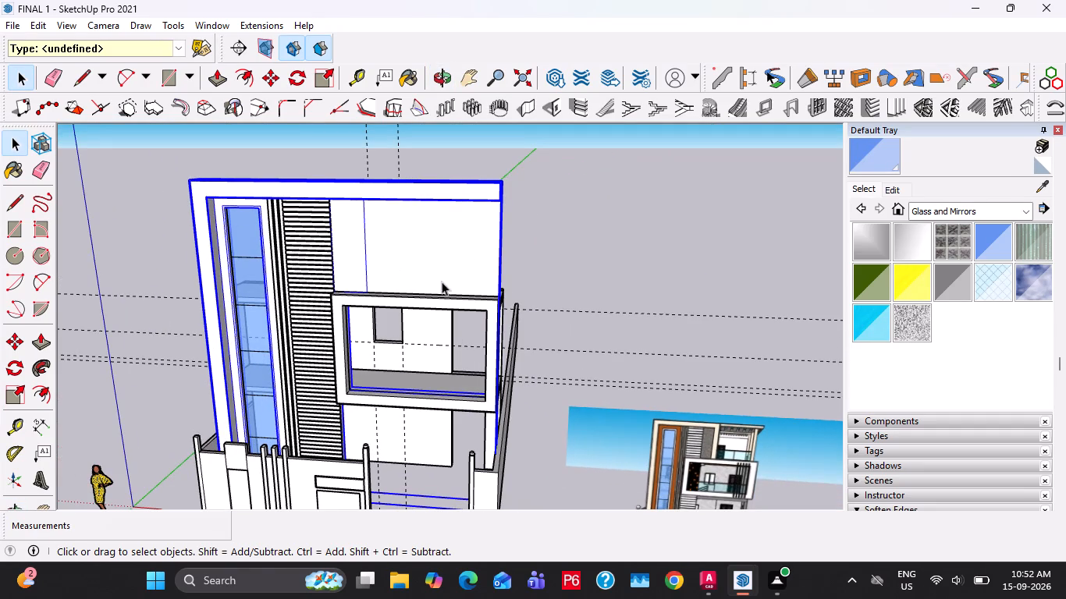
Place a vertical guide on the upper front wall 1'6" from its existing vertical line, on the side away from the louvres.
{"action": "scroll", "coordinate": [377, 235], "scroll_direction": "up", "scroll_amount": 3}
{"action": "middle_click_drag", "start_coordinate": [403, 265], "coordinate": [442, 271]}
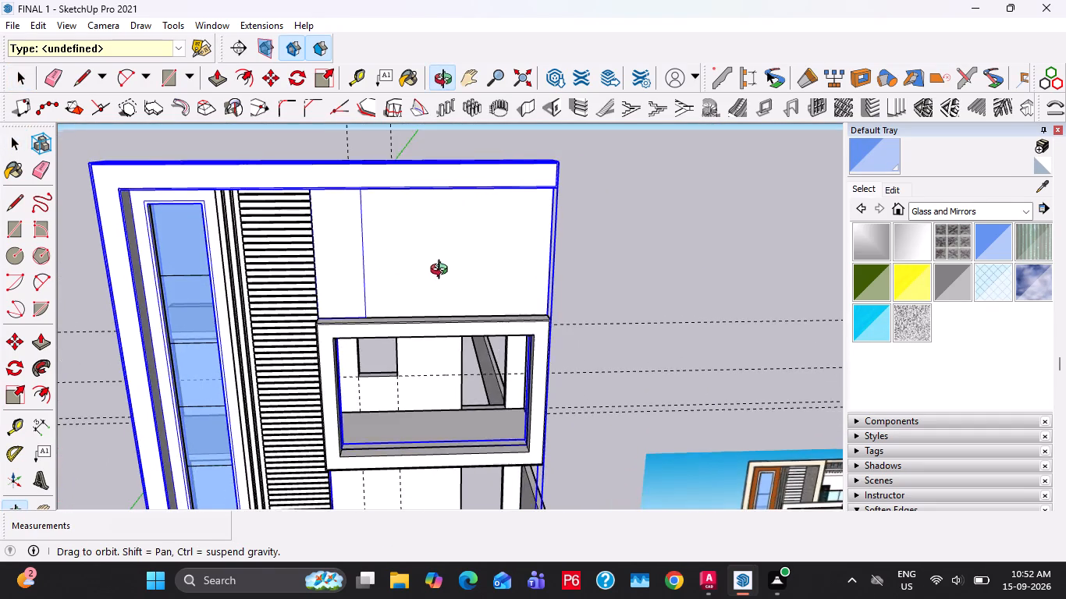
{"action": "middle_click_drag", "start_coordinate": [442, 271], "coordinate": [427, 270]}
{"action": "scroll", "coordinate": [400, 259], "scroll_direction": "down", "scroll_amount": 2}
{"action": "left_click", "coordinate": [410, 261]}
{"action": "scroll", "coordinate": [361, 260], "scroll_direction": "up", "scroll_amount": 1}
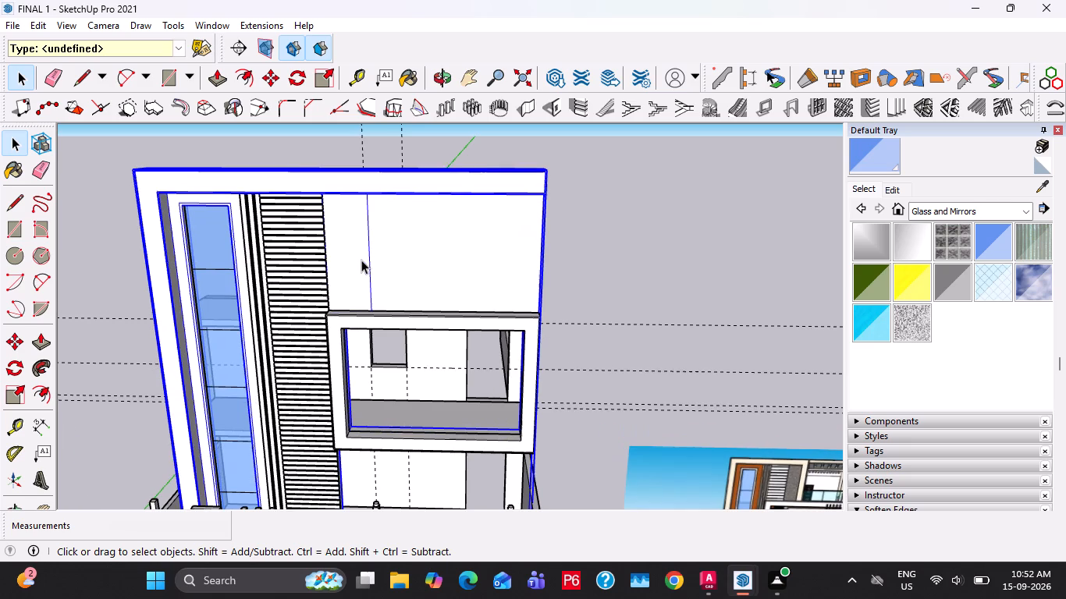
{"action": "key", "text": "r"}
{"action": "key", "text": "space"}
{"action": "key", "text": "t"}
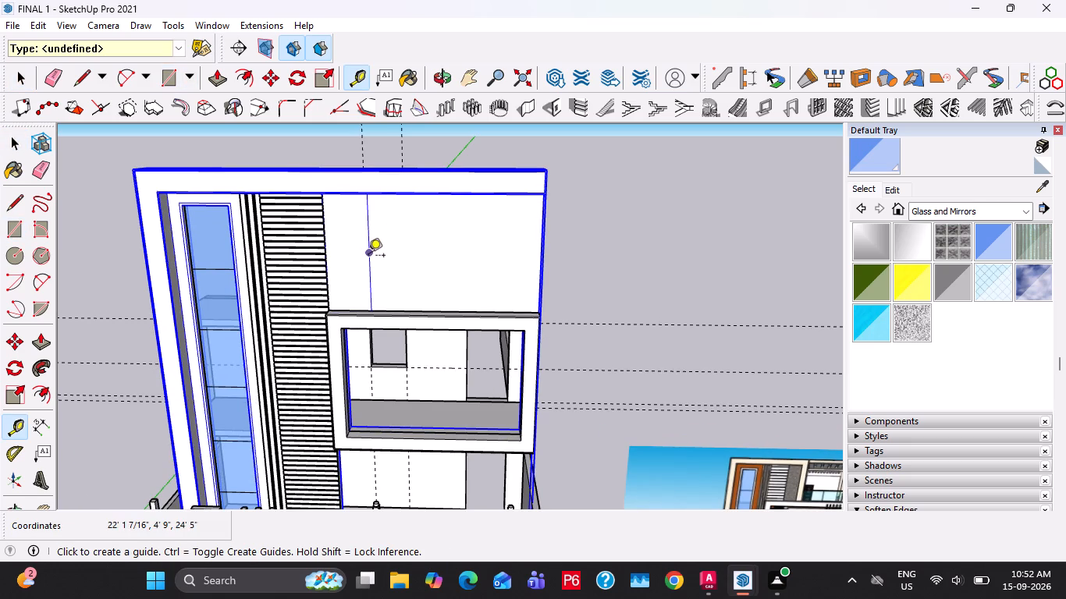
{"action": "left_click_drag", "start_coordinate": [368, 257], "coordinate": [376, 257]}
{"action": "type", "text": "1'6"}
{"action": "key", "text": "shift+quotedbl"}
{"action": "key", "text": "Return"}
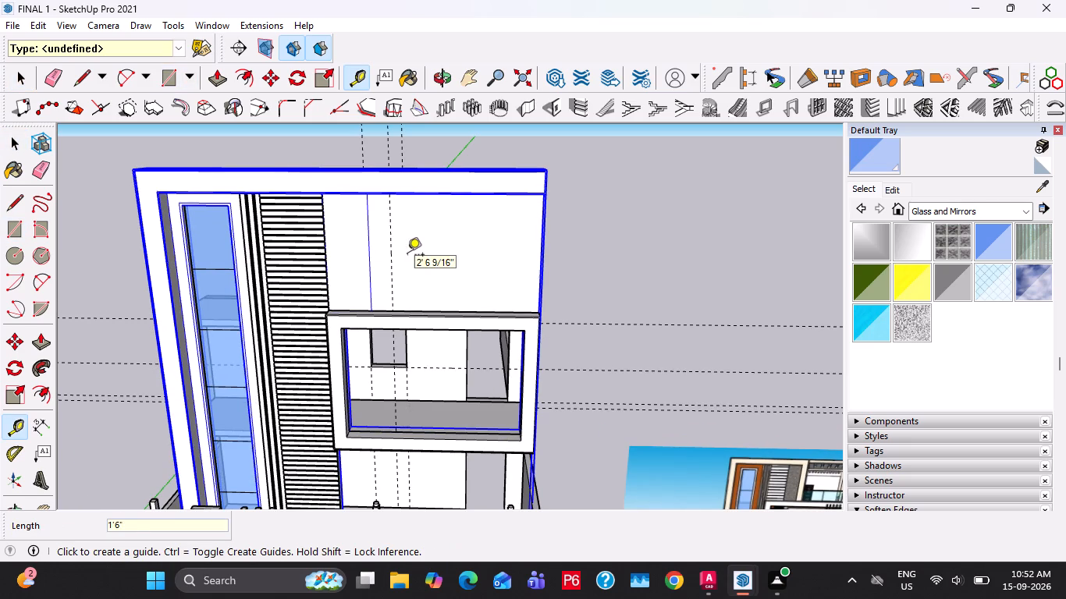
Draw two lines across the top beam's underside, at the 1'6" guide and at the wall's existing vertical line.
{"action": "scroll", "coordinate": [359, 227], "scroll_direction": "up", "scroll_amount": 6}
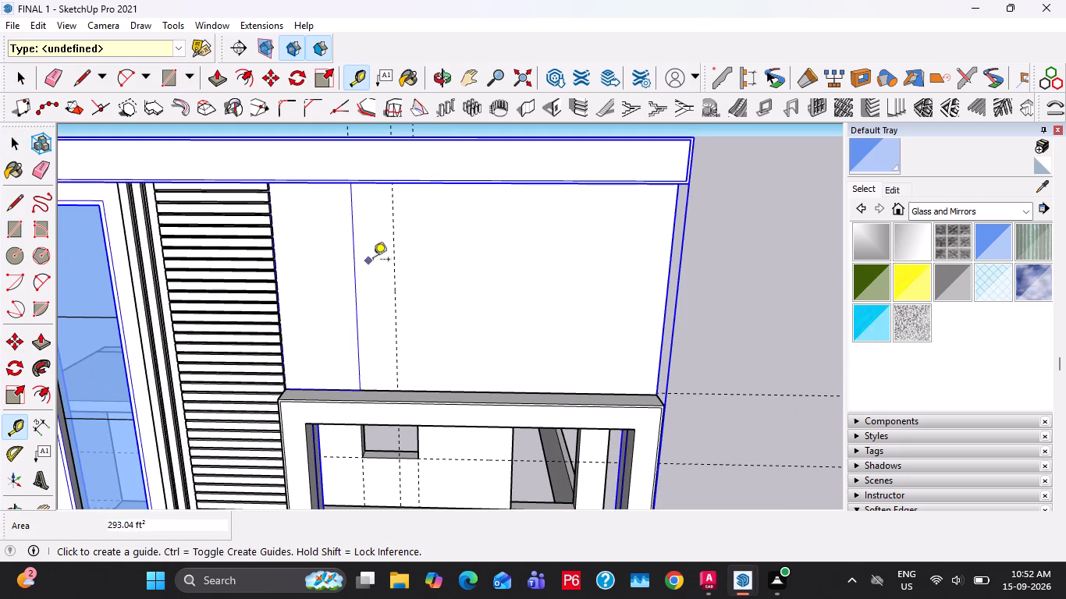
{"action": "key", "text": "space"}
{"action": "middle_click_drag", "start_coordinate": [376, 223], "coordinate": [374, 125]}
{"action": "left_click", "coordinate": [407, 285]}
{"action": "left_click_drag", "start_coordinate": [407, 285], "coordinate": [400, 259]}
{"action": "scroll", "coordinate": [388, 230], "scroll_direction": "up", "scroll_amount": 5}
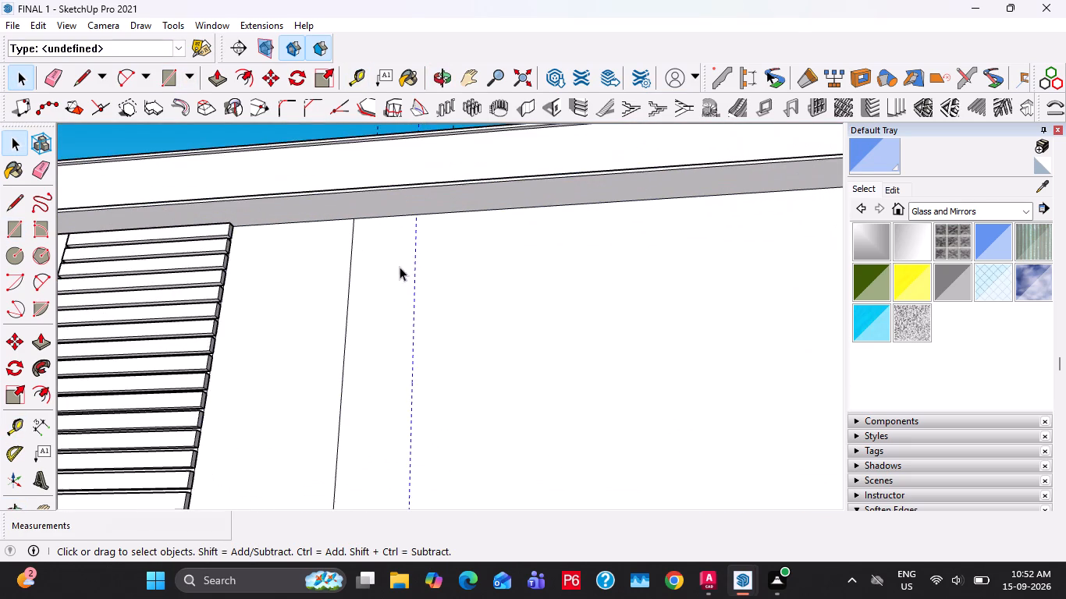
{"action": "double_click", "coordinate": [396, 267]}
{"action": "left_click", "coordinate": [387, 209]}
{"action": "key", "text": "l"}
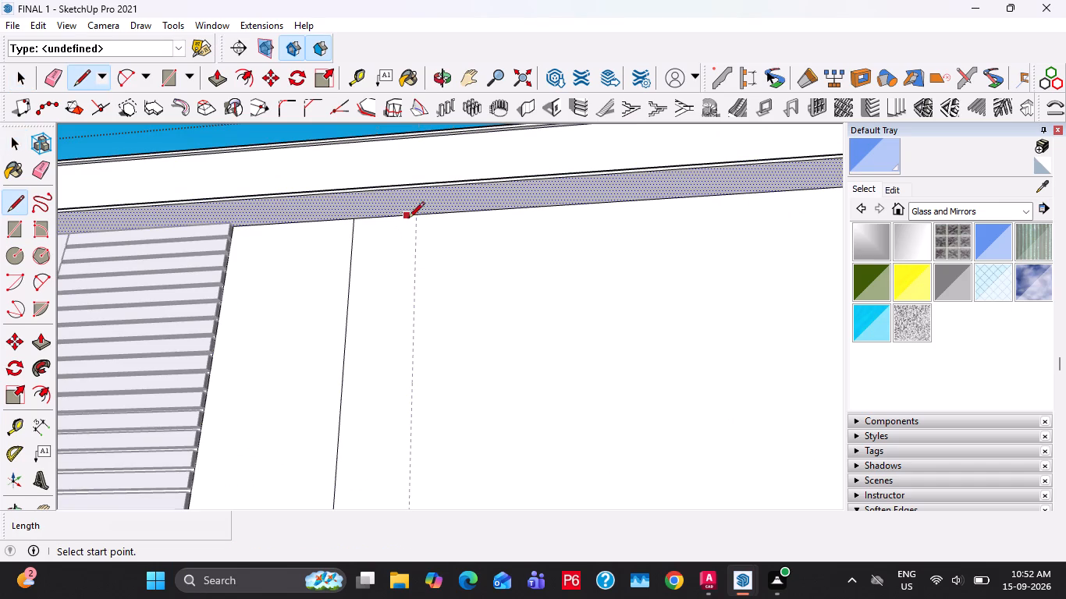
{"action": "left_click", "coordinate": [416, 216]}
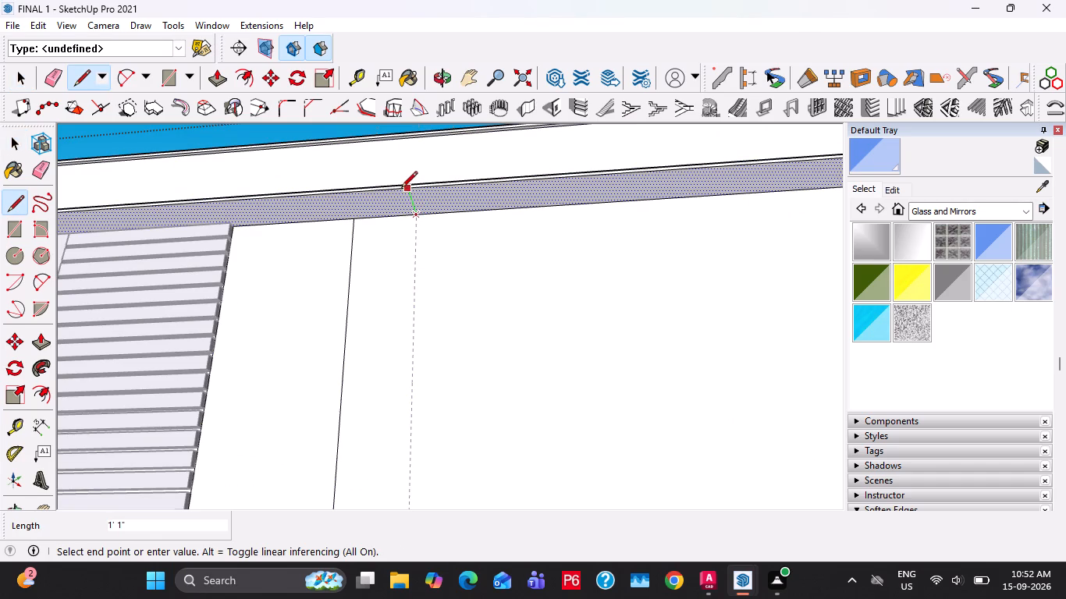
{"action": "left_click", "coordinate": [401, 189]}
{"action": "left_click", "coordinate": [357, 218]}
{"action": "left_click", "coordinate": [349, 194]}
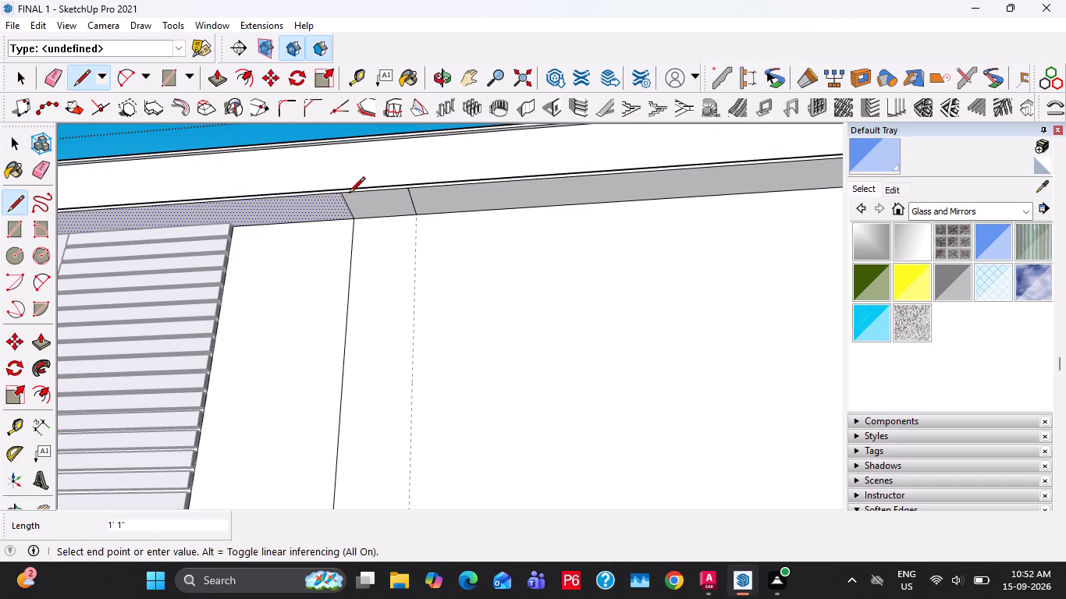
Extrude the strip under the top beam about 8' 2" down to the projecting frame, forming a vertical column.
{"action": "key", "text": "space"}
{"action": "left_click", "coordinate": [369, 203]}
{"action": "key", "text": "p"}
{"action": "left_click", "coordinate": [370, 203]}
{"action": "scroll", "coordinate": [398, 362], "scroll_direction": "down", "scroll_amount": 6}
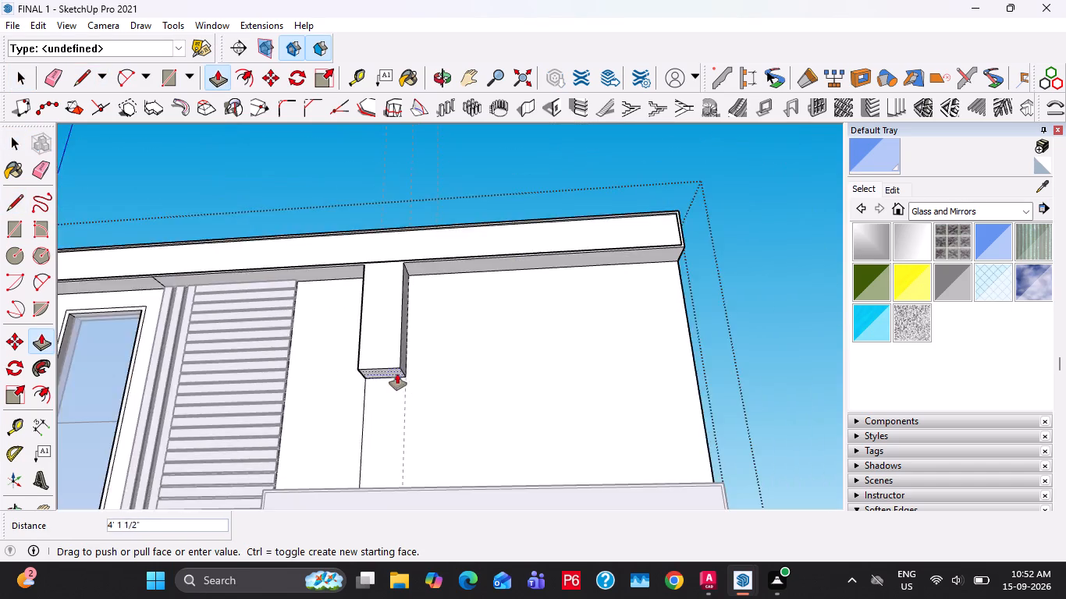
{"action": "middle_click_drag", "start_coordinate": [408, 413], "coordinate": [433, 471]}
{"action": "left_click", "coordinate": [400, 393]}
{"action": "key", "text": "space"}
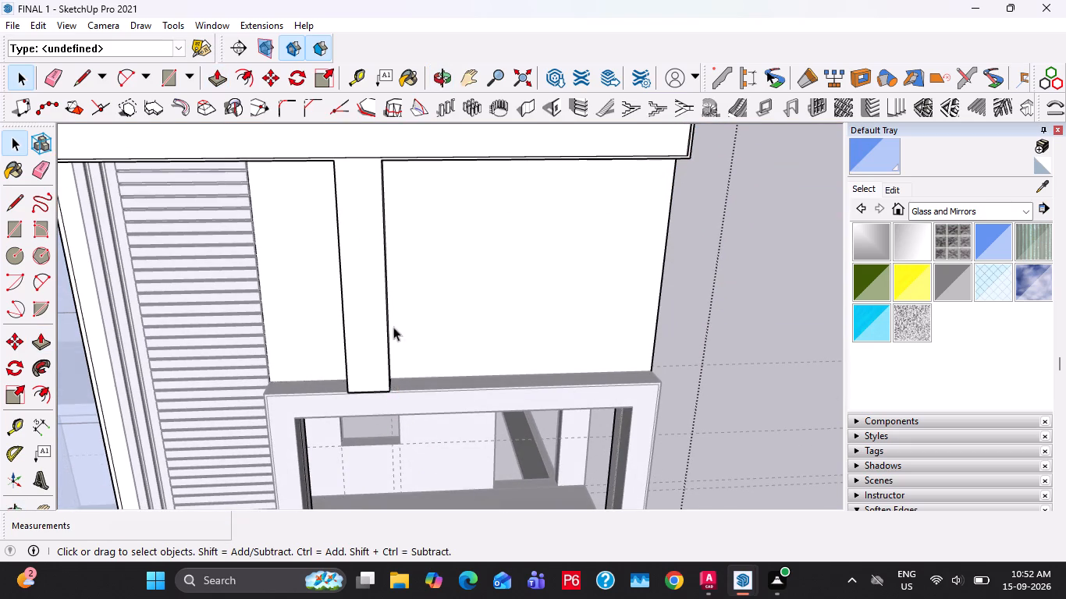
Place a guide along the column's vertical edge facing away from the louvres, running up across the top beam.
{"action": "scroll", "coordinate": [393, 327], "scroll_direction": "down", "scroll_amount": 3}
{"action": "left_click", "coordinate": [389, 191]}
{"action": "scroll", "coordinate": [388, 192], "scroll_direction": "up", "scroll_amount": 3}
{"action": "key", "text": "t"}
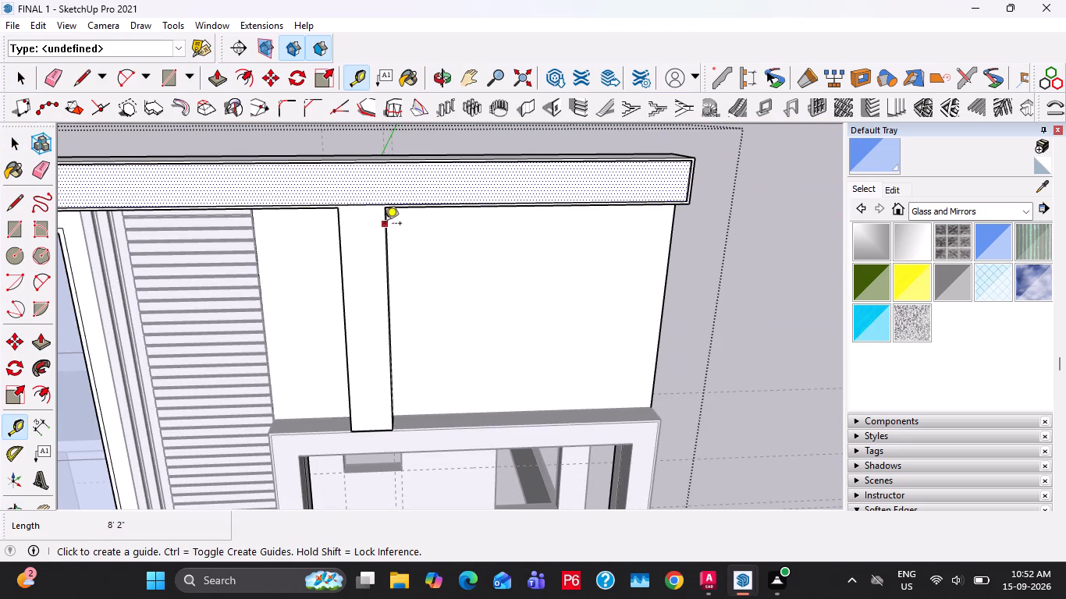
{"action": "double_click", "coordinate": [388, 229]}
{"action": "key", "text": "space"}
Draw a vertical line about 1' 6" long across the top beam's front face along the column-edge guide.
{"action": "scroll", "coordinate": [380, 165], "scroll_direction": "up", "scroll_amount": 11}
{"action": "key", "text": "l"}
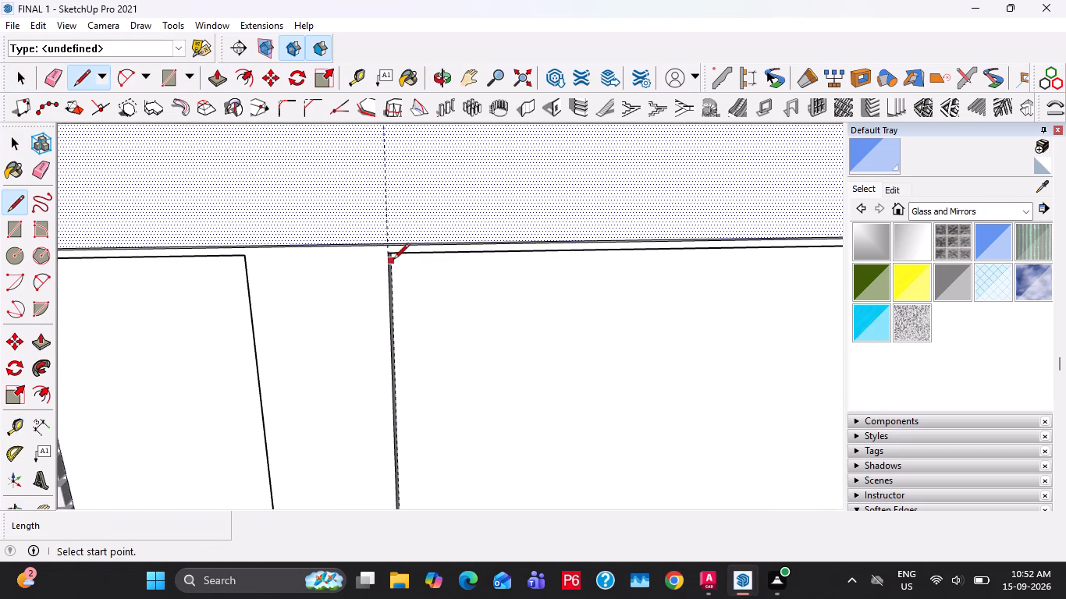
{"action": "left_click", "coordinate": [391, 251]}
{"action": "middle_click_drag", "start_coordinate": [377, 166], "coordinate": [389, 296], "text": "shift"}
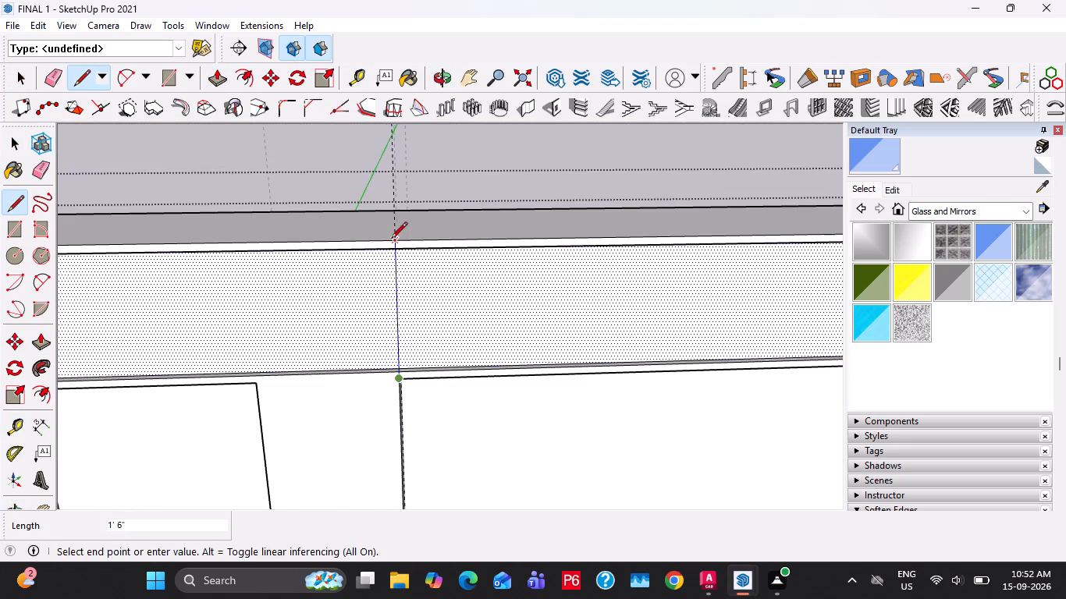
{"action": "left_click", "coordinate": [391, 239]}
{"action": "key", "text": "space"}
Erase the inset lines along the top beam's front face on the part that extends beyond the column.
{"action": "key", "text": "e"}
{"action": "left_click_drag", "start_coordinate": [421, 246], "coordinate": [428, 374]}
{"action": "scroll", "coordinate": [393, 296], "scroll_direction": "down", "scroll_amount": 7}
{"action": "middle_click_drag", "start_coordinate": [735, 319], "coordinate": [307, 303]}
{"action": "key", "text": "space"}
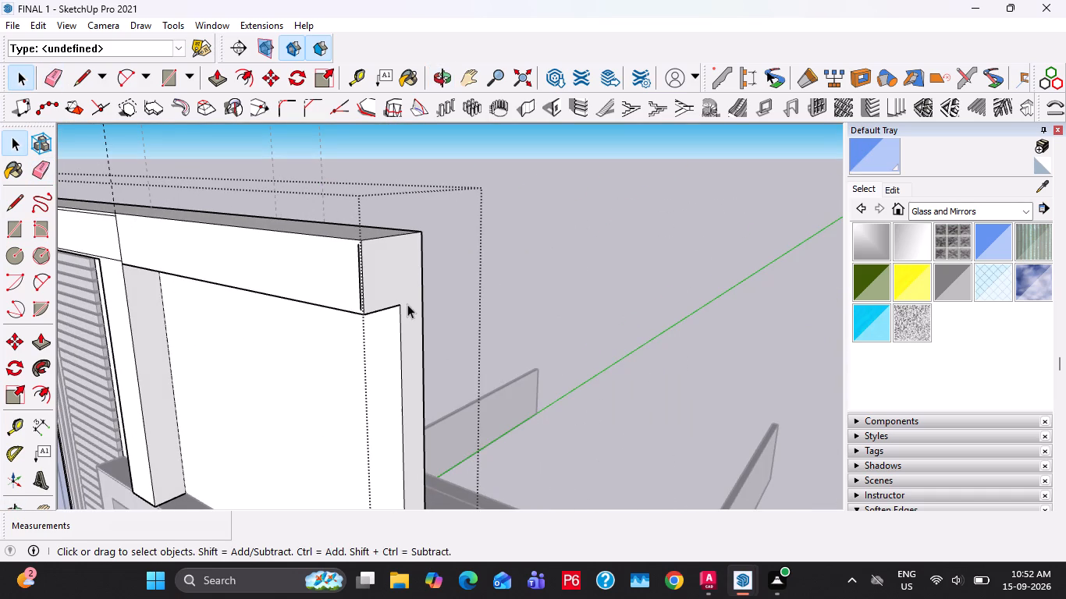
Draw a line across the bottom of the top beam's free end, separating its end face from the wall below.
{"action": "key", "text": "l"}
{"action": "left_click", "coordinate": [398, 310]}
{"action": "left_click", "coordinate": [423, 299]}
{"action": "key", "text": "space"}
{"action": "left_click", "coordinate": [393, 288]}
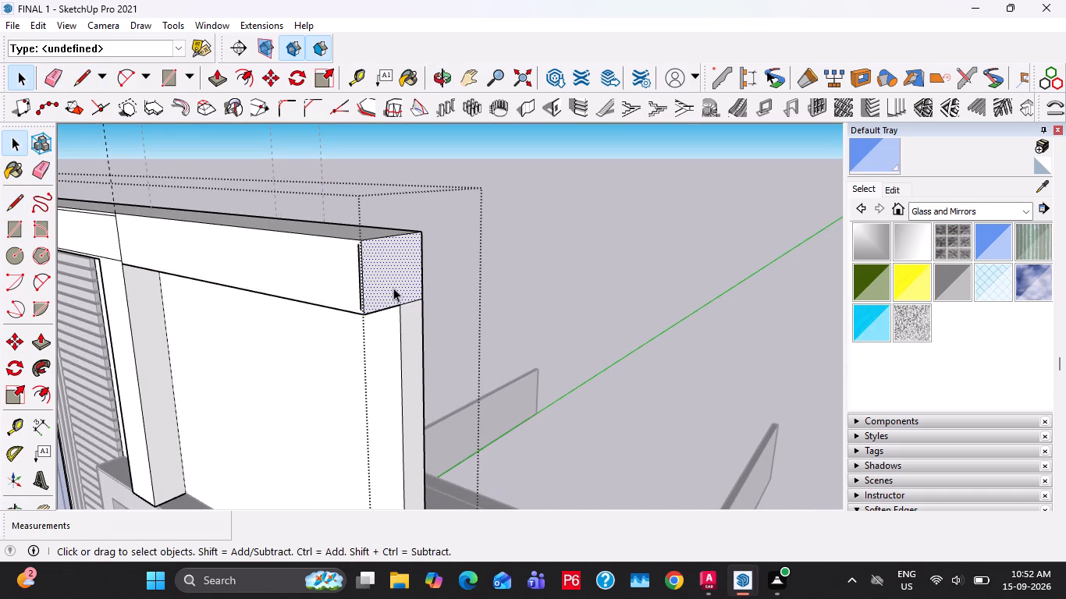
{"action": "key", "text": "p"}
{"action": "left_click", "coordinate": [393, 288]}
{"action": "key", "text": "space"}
Erase the leftover vertical inset line on the beam's front face near its free end.
{"action": "scroll", "coordinate": [342, 303], "scroll_direction": "up", "scroll_amount": 6}
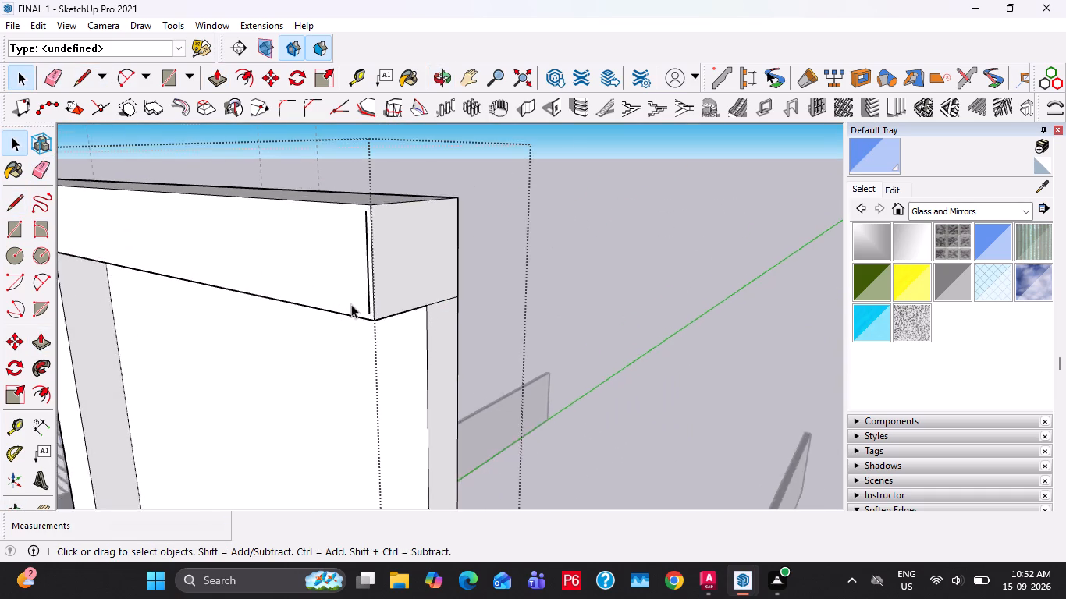
{"action": "scroll", "coordinate": [351, 304], "scroll_direction": "up", "scroll_amount": 2}
{"action": "middle_click_drag", "start_coordinate": [365, 296], "coordinate": [387, 301]}
{"action": "key", "text": "e"}
{"action": "left_click_drag", "start_coordinate": [377, 297], "coordinate": [382, 310]}
{"action": "key", "text": "space"}
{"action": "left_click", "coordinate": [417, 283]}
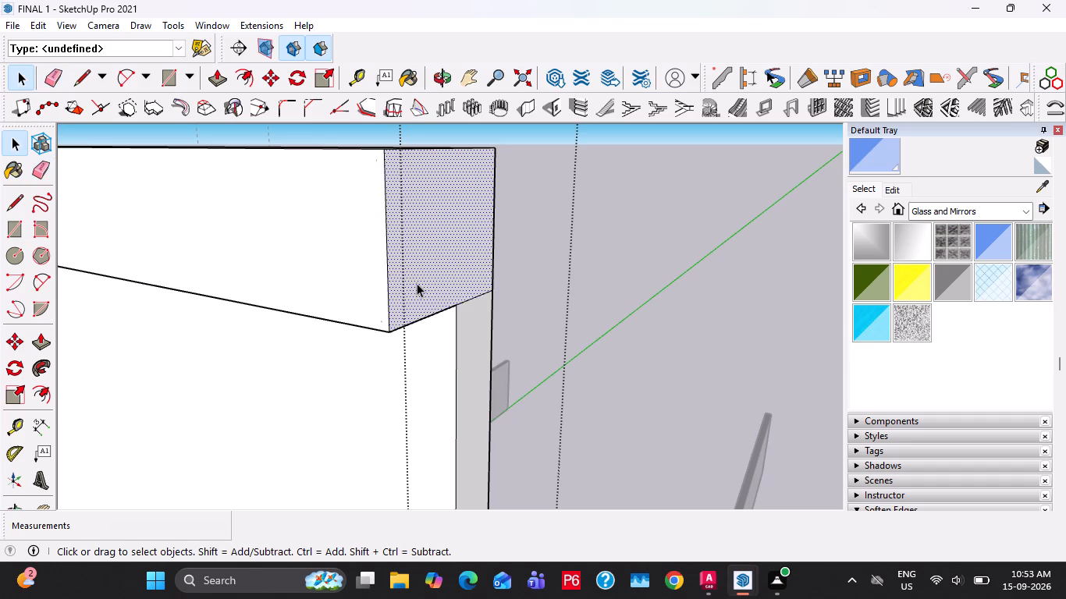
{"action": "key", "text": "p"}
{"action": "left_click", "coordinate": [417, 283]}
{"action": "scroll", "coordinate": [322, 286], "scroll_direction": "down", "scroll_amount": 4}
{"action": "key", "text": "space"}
Show the hidden back edges and delete the leftover inset lines behind the front face at the beam's free end.
{"action": "middle_click_drag", "start_coordinate": [307, 289], "coordinate": [356, 346]}
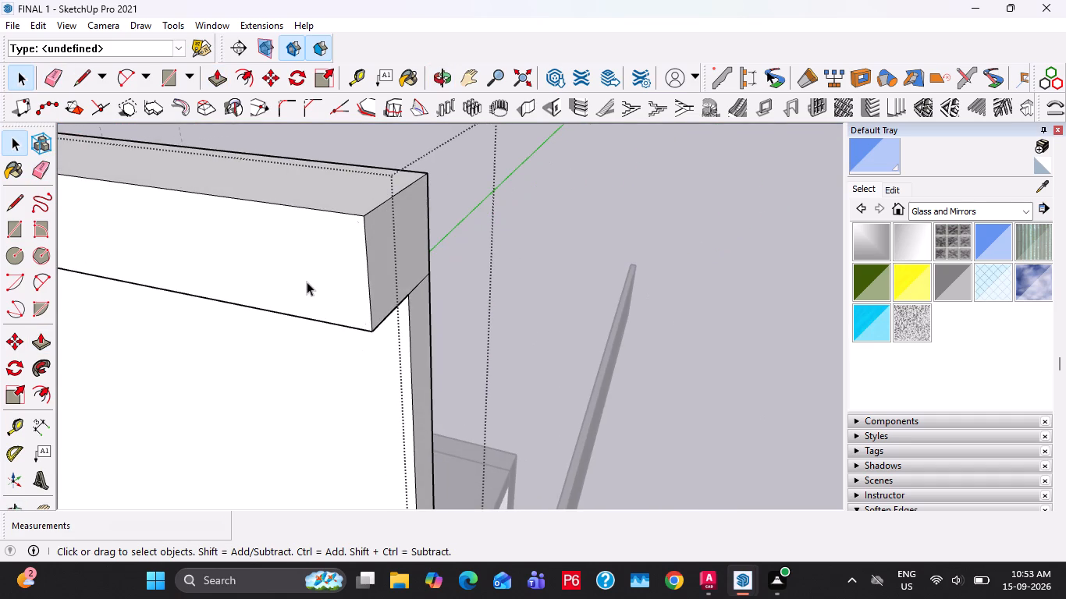
{"action": "left_click", "coordinate": [309, 282]}
{"action": "key", "text": "k"}
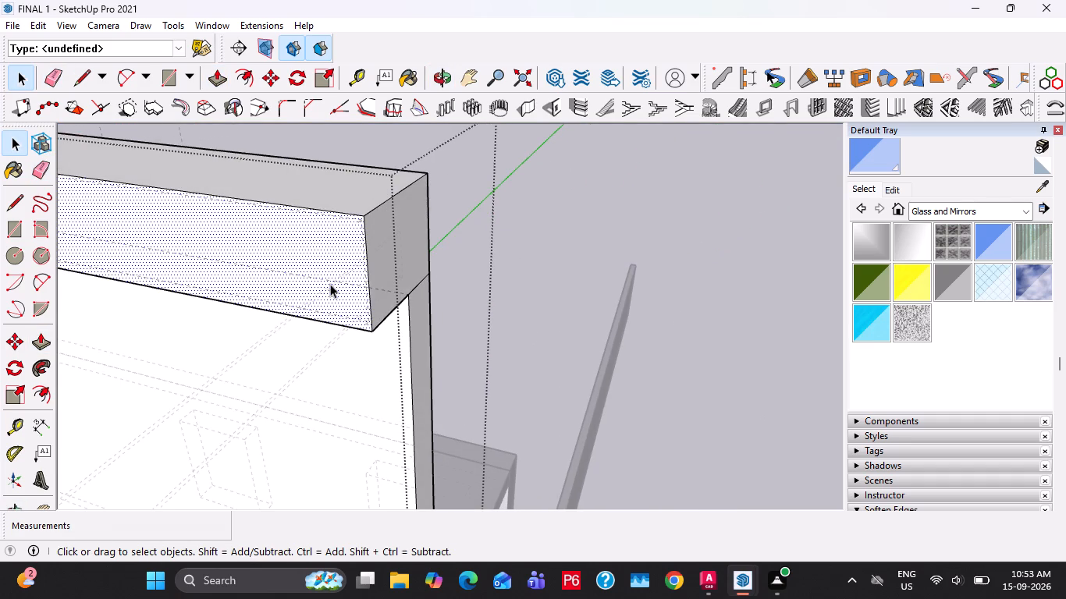
{"action": "left_click", "coordinate": [330, 279]}
{"action": "key", "text": "Delete"}
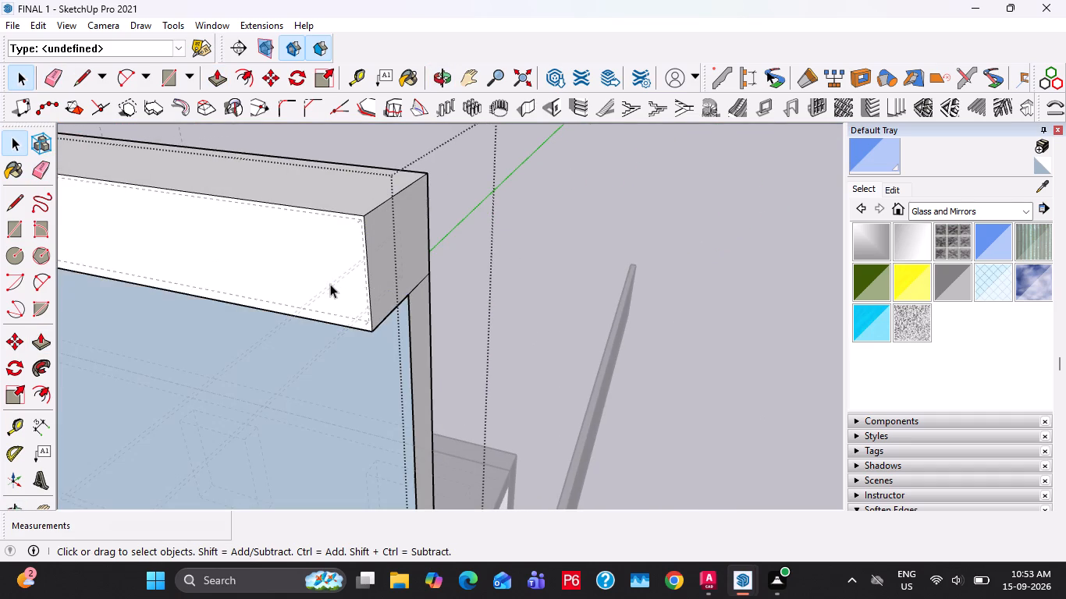
{"action": "key", "text": "ctrl+z"}
{"action": "left_click", "coordinate": [331, 315]}
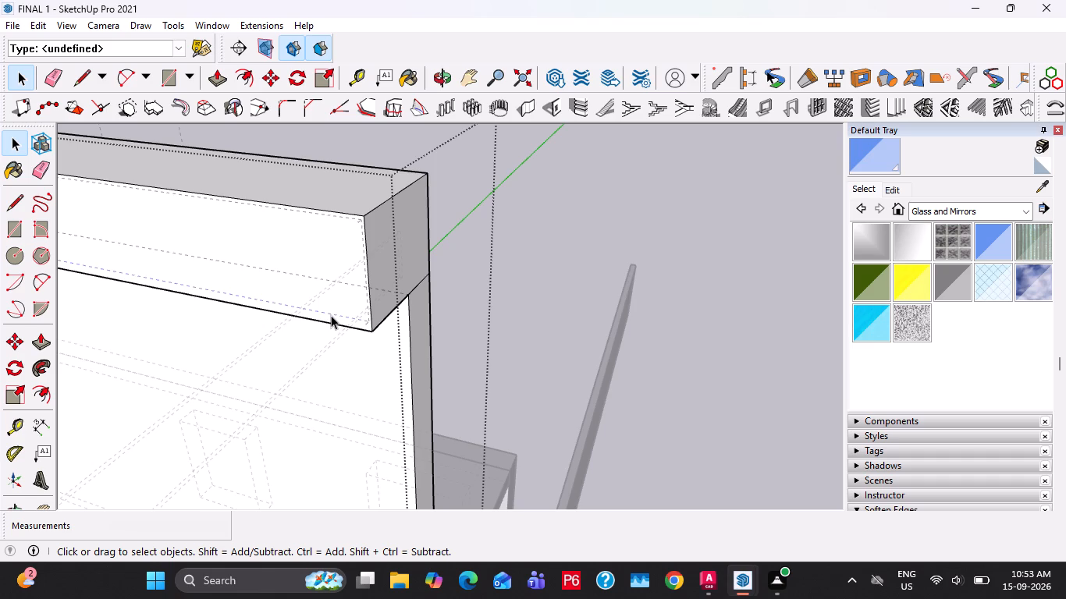
{"action": "key", "text": "Delete"}
{"action": "left_click", "coordinate": [367, 321]}
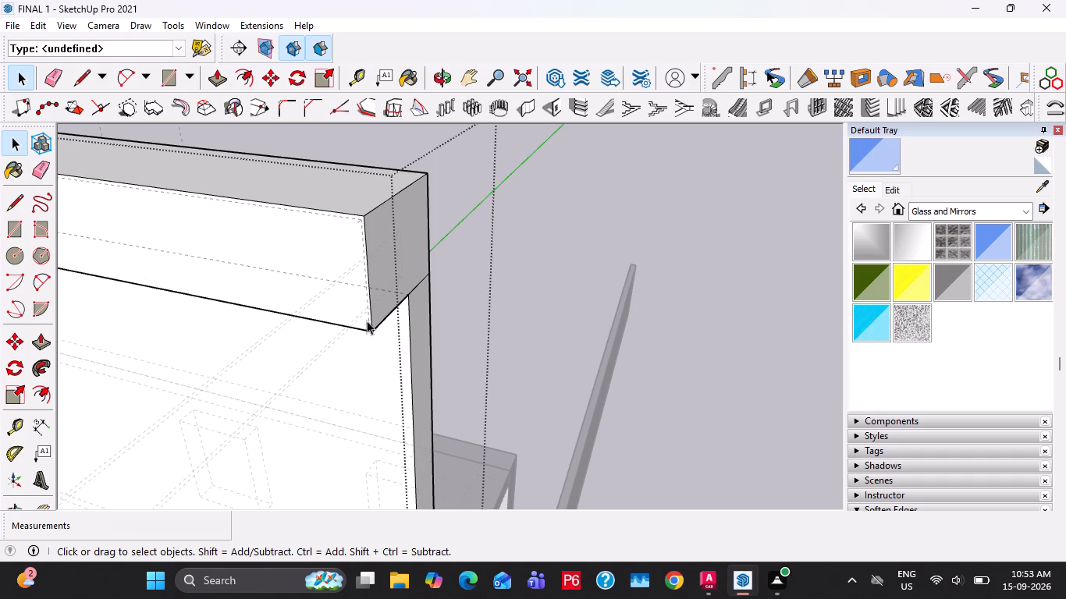
{"action": "key", "text": "Delete"}
{"action": "left_click", "coordinate": [368, 307]}
{"action": "key", "text": "Delete"}
{"action": "middle_click_drag", "start_coordinate": [346, 285], "coordinate": [400, 292]}
{"action": "left_click", "coordinate": [359, 230]}
{"action": "key", "text": "Delete"}
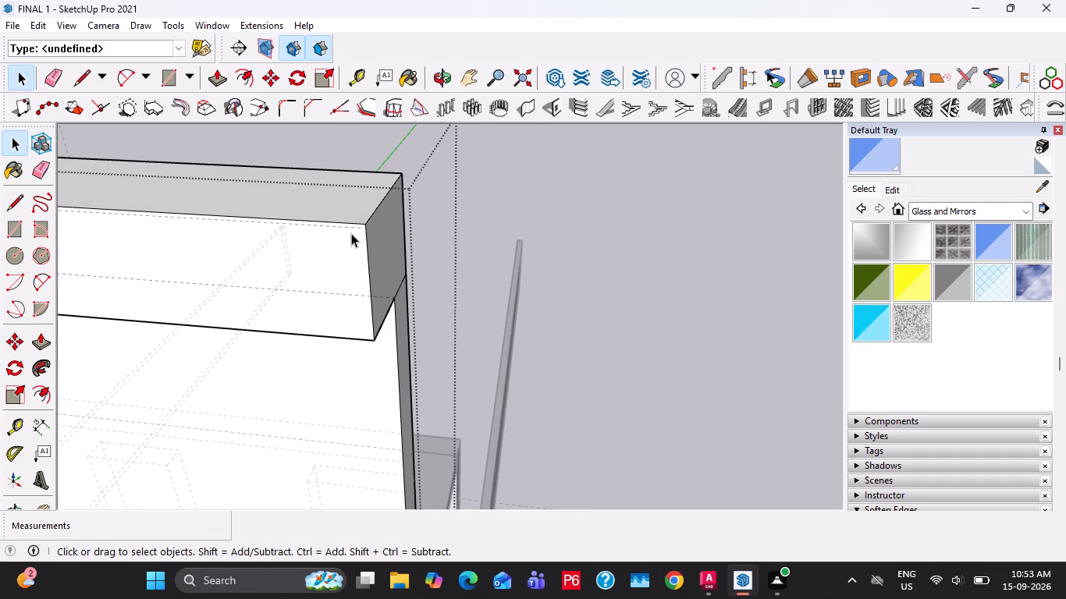
{"action": "left_click", "coordinate": [351, 228]}
{"action": "key", "text": "Delete"}
Push the top beam's end face back about 9' 1 3/4" so the beam ends at the column's outer edge.
{"action": "left_click", "coordinate": [391, 269]}
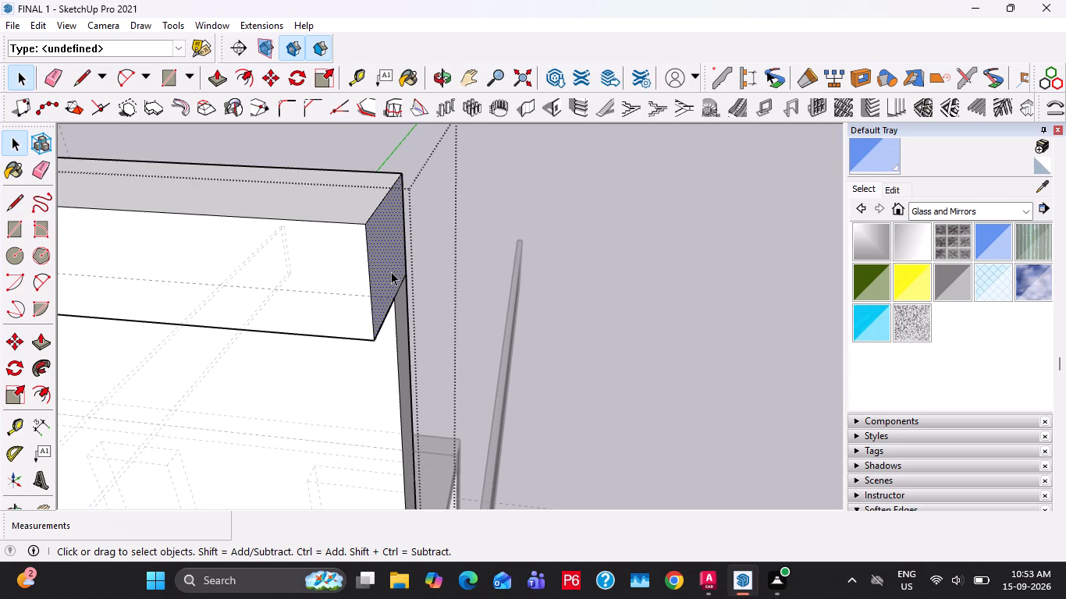
{"action": "key", "text": "p"}
{"action": "left_click", "coordinate": [391, 274]}
{"action": "scroll", "coordinate": [323, 285], "scroll_direction": "down", "scroll_amount": 7}
{"action": "middle_click_drag", "start_coordinate": [283, 310], "coordinate": [592, 305], "text": "shift"}
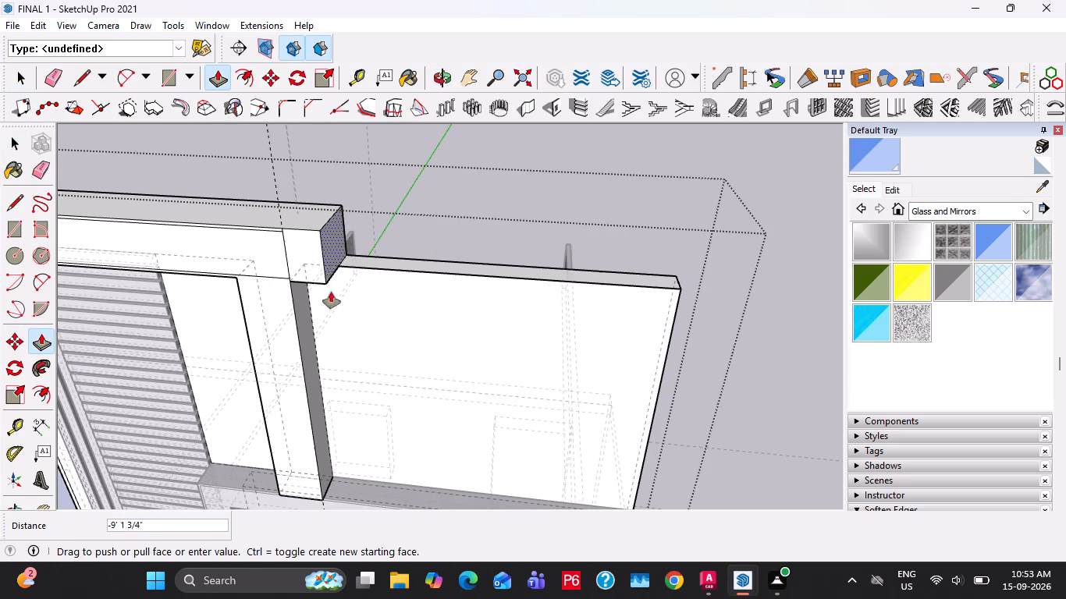
{"action": "left_click", "coordinate": [297, 313]}
{"action": "key", "text": "space"}
Erase the seam between the column and top beam and the inset line along the beam's top edge.
{"action": "scroll", "coordinate": [290, 288], "scroll_direction": "up", "scroll_amount": 3}
{"action": "middle_click_drag", "start_coordinate": [290, 286], "coordinate": [442, 278]}
{"action": "key", "text": "e"}
{"action": "left_click", "coordinate": [407, 264]}
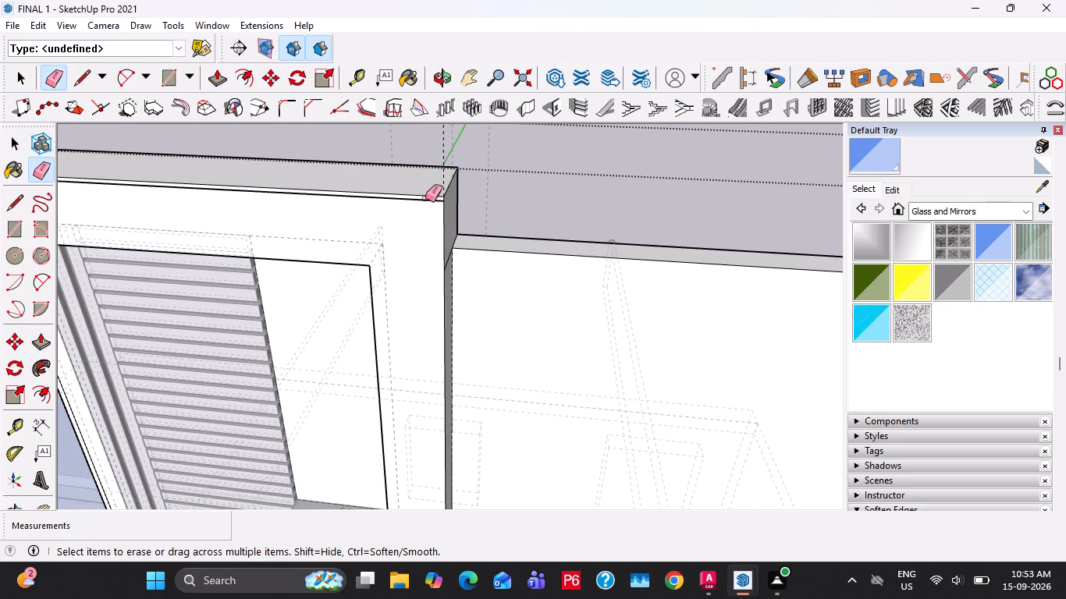
{"action": "left_click", "coordinate": [426, 197]}
{"action": "key", "text": "ctrl+z"}
{"action": "left_click", "coordinate": [425, 204]}
Erase the remaining inset lines on the facade frame above and beside the tall window, and turn off the hidden-edge display.
{"action": "scroll", "coordinate": [435, 240], "scroll_direction": "down", "scroll_amount": 5}
{"action": "middle_click_drag", "start_coordinate": [254, 243], "coordinate": [659, 243], "text": "shift"}
{"action": "scroll", "coordinate": [431, 225], "scroll_direction": "up", "scroll_amount": 8}
{"action": "left_click", "coordinate": [397, 231]}
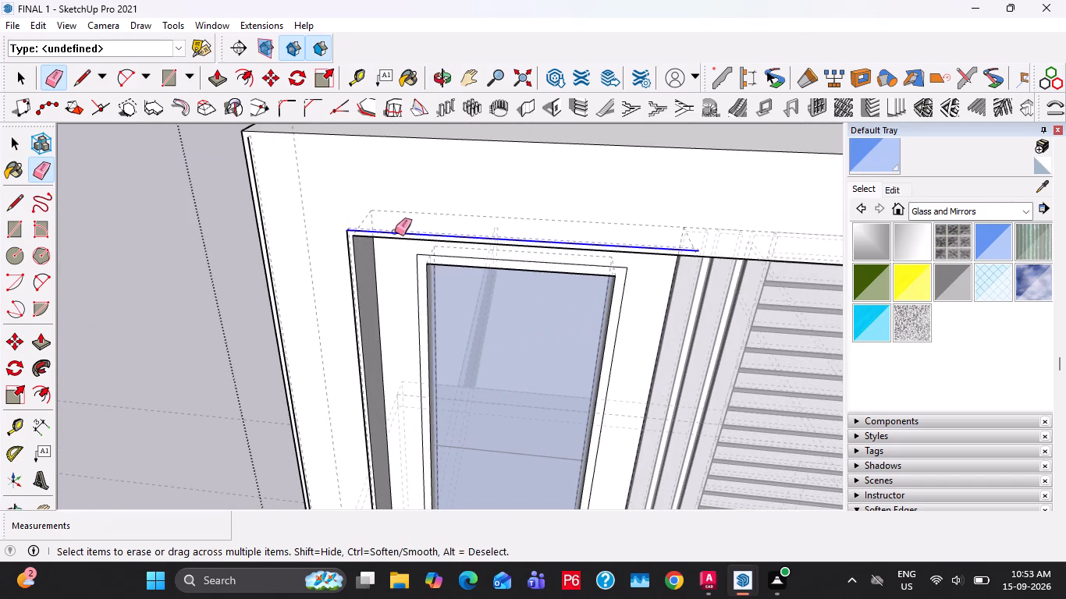
{"action": "middle_click_drag", "start_coordinate": [383, 234], "coordinate": [481, 246]}
{"action": "key", "text": "k"}
{"action": "scroll", "coordinate": [350, 244], "scroll_direction": "up", "scroll_amount": 3}
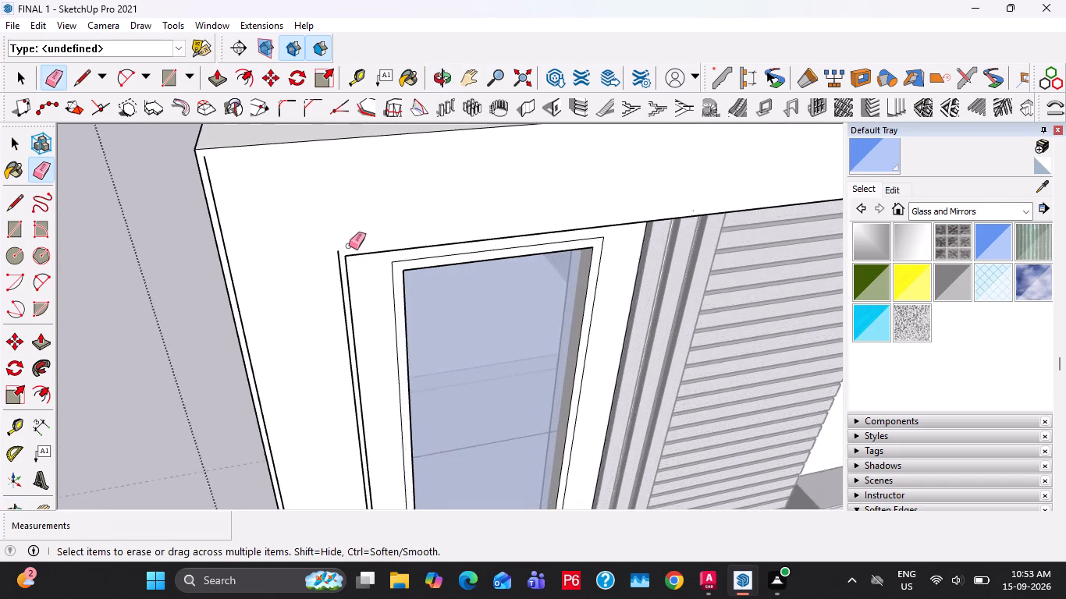
{"action": "left_click", "coordinate": [339, 256]}
{"action": "left_click_drag", "start_coordinate": [339, 264], "coordinate": [339, 275]}
{"action": "left_click_drag", "start_coordinate": [197, 268], "coordinate": [205, 275]}
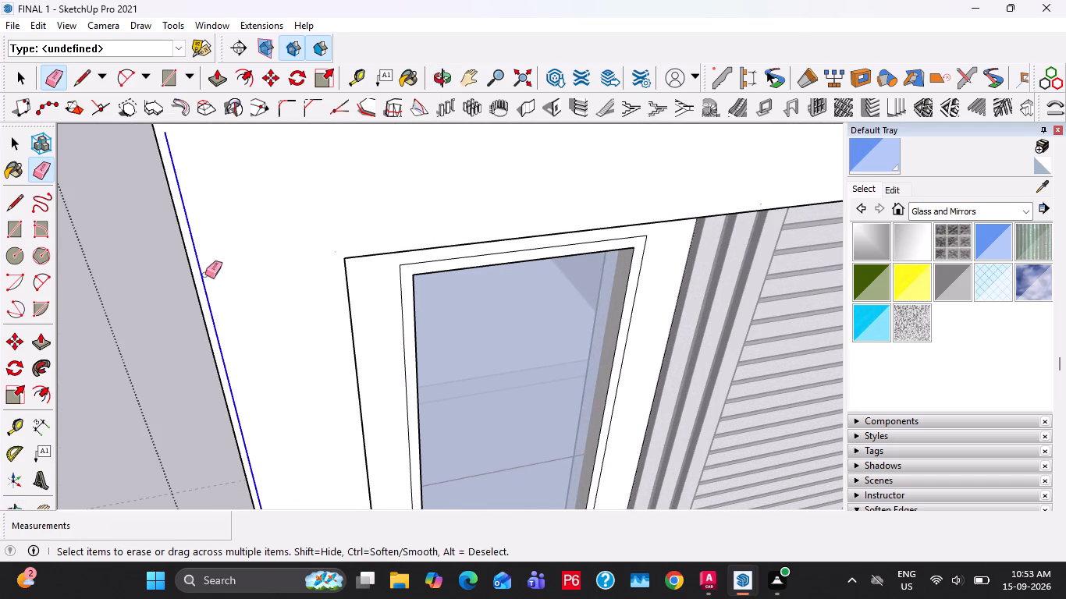
{"action": "left_click_drag", "start_coordinate": [205, 275], "coordinate": [207, 275]}
Offset the facade frame's merged front face outline by 1" and leave the group.
{"action": "scroll", "coordinate": [284, 193], "scroll_direction": "down", "scroll_amount": 16}
{"action": "middle_click_drag", "start_coordinate": [332, 367], "coordinate": [314, 129], "text": "shift"}
{"action": "middle_click_drag", "start_coordinate": [322, 394], "coordinate": [313, 308], "text": "shift"}
{"action": "scroll", "coordinate": [325, 361], "scroll_direction": "up", "scroll_amount": 4}
{"action": "scroll", "coordinate": [333, 351], "scroll_direction": "down", "scroll_amount": 2}
{"action": "key", "text": "space"}
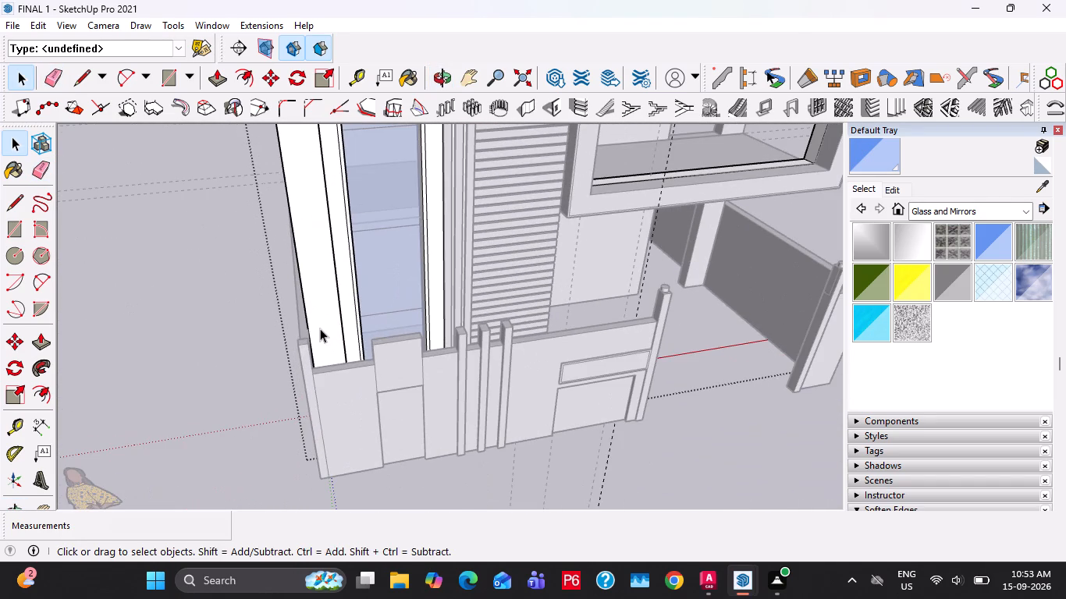
{"action": "left_click", "coordinate": [320, 328]}
{"action": "key", "text": "f"}
{"action": "left_click", "coordinate": [310, 337]}
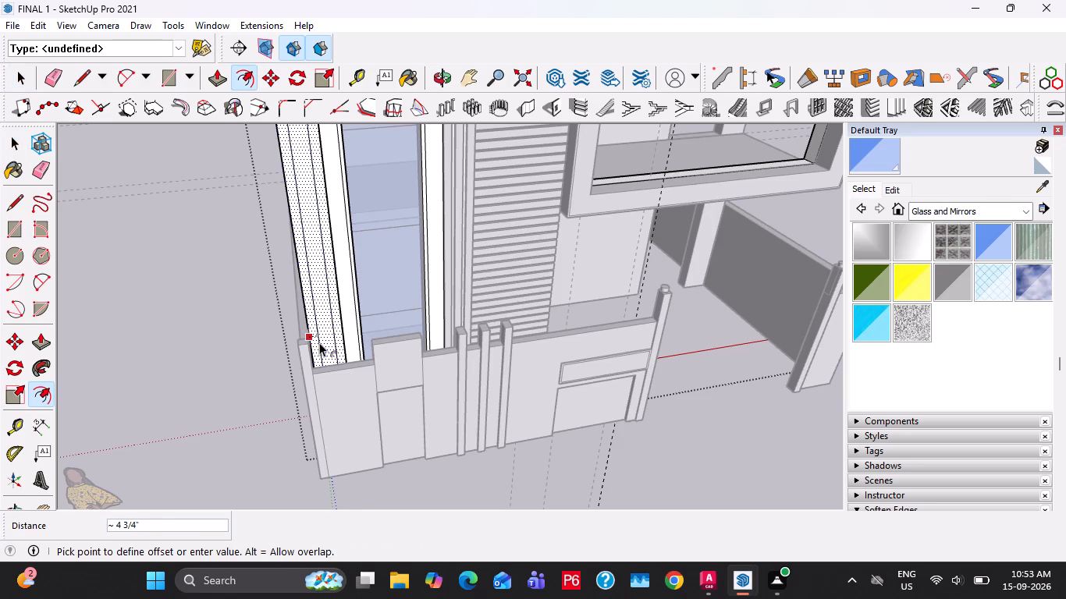
{"action": "type", "text": "1\""}
{"action": "key", "text": "Return"}
{"action": "key", "text": "space"}
{"action": "scroll", "coordinate": [321, 328], "scroll_direction": "down", "scroll_amount": 8}
{"action": "middle_click_drag", "start_coordinate": [363, 253], "coordinate": [364, 328], "text": "shift"}
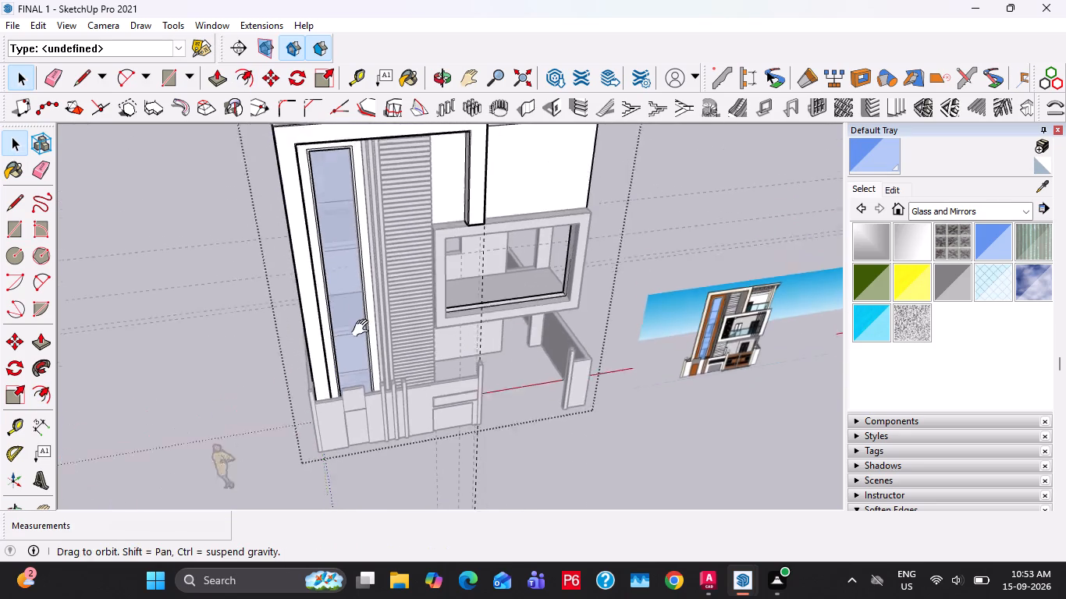
{"action": "middle_click_drag", "start_coordinate": [364, 328], "coordinate": [328, 353], "text": "shift"}
{"action": "key", "text": "Escape"}
{"action": "key", "text": "Escape"}
{"action": "key", "text": "Escape"}
{"action": "key", "text": "Escape"}
Draw a rectangle over the upper wall area between the louvres and the column, down to the projecting frame.
{"action": "middle_click_drag", "start_coordinate": [538, 357], "coordinate": [522, 353]}
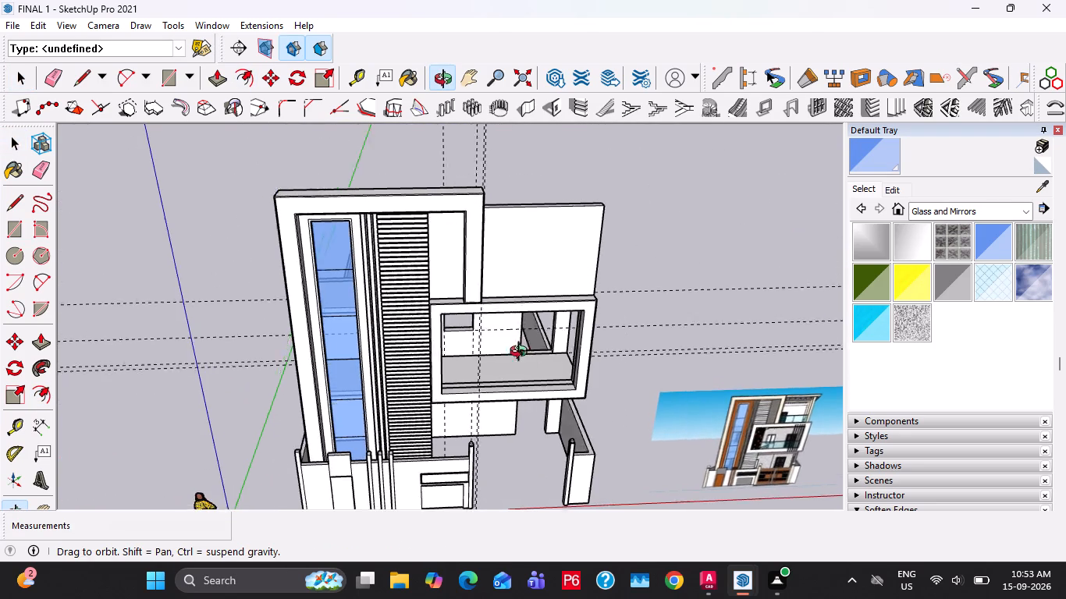
{"action": "middle_click_drag", "start_coordinate": [522, 353], "coordinate": [478, 213]}
{"action": "scroll", "coordinate": [382, 189], "scroll_direction": "up", "scroll_amount": 10}
{"action": "middle_click_drag", "start_coordinate": [489, 271], "coordinate": [425, 250], "text": "shift"}
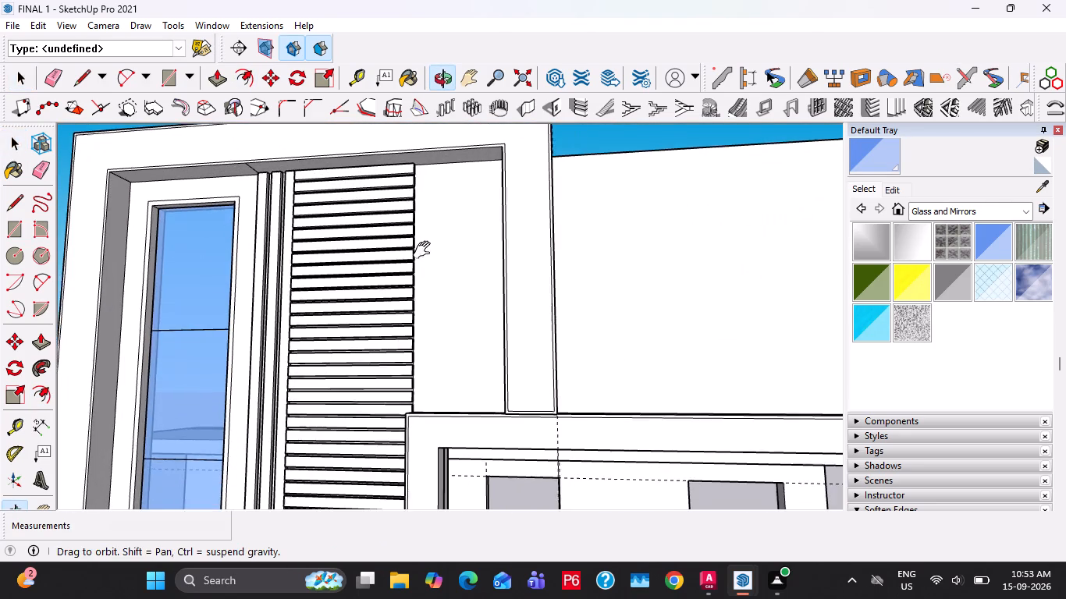
{"action": "middle_click_drag", "start_coordinate": [425, 250], "coordinate": [421, 244], "text": "shift"}
{"action": "key", "text": "r"}
{"action": "scroll", "coordinate": [432, 169], "scroll_direction": "up", "scroll_amount": 14}
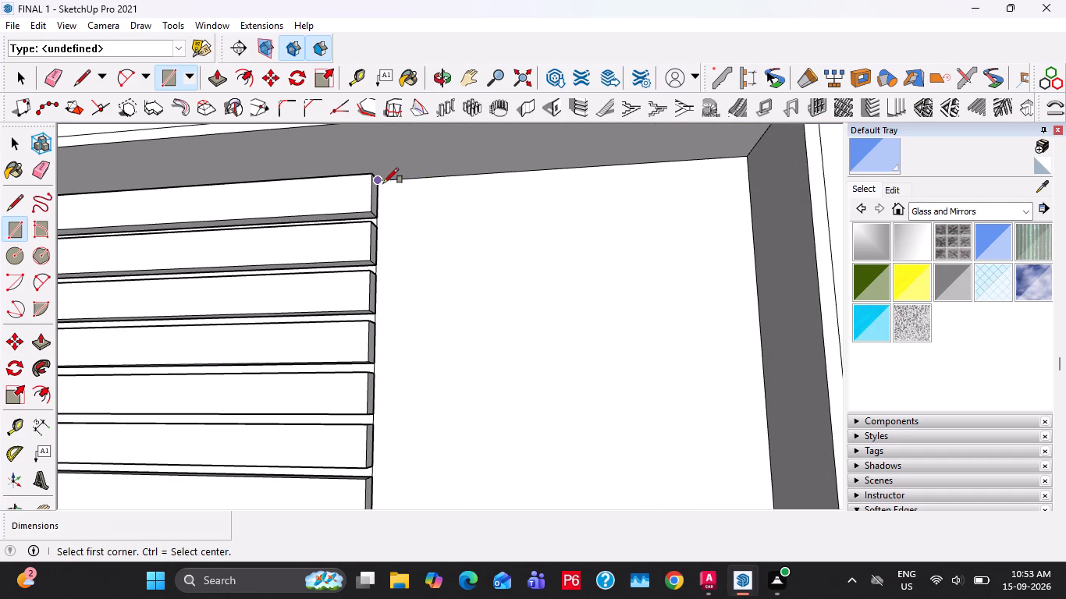
{"action": "left_click_drag", "start_coordinate": [383, 183], "coordinate": [393, 186]}
{"action": "scroll", "coordinate": [493, 274], "scroll_direction": "down", "scroll_amount": 5}
{"action": "middle_click_drag", "start_coordinate": [541, 330], "coordinate": [514, 179]}
{"action": "middle_click_drag", "start_coordinate": [513, 318], "coordinate": [480, 104], "text": "shift"}
{"action": "left_click", "coordinate": [506, 318]}
{"action": "key", "text": "space"}
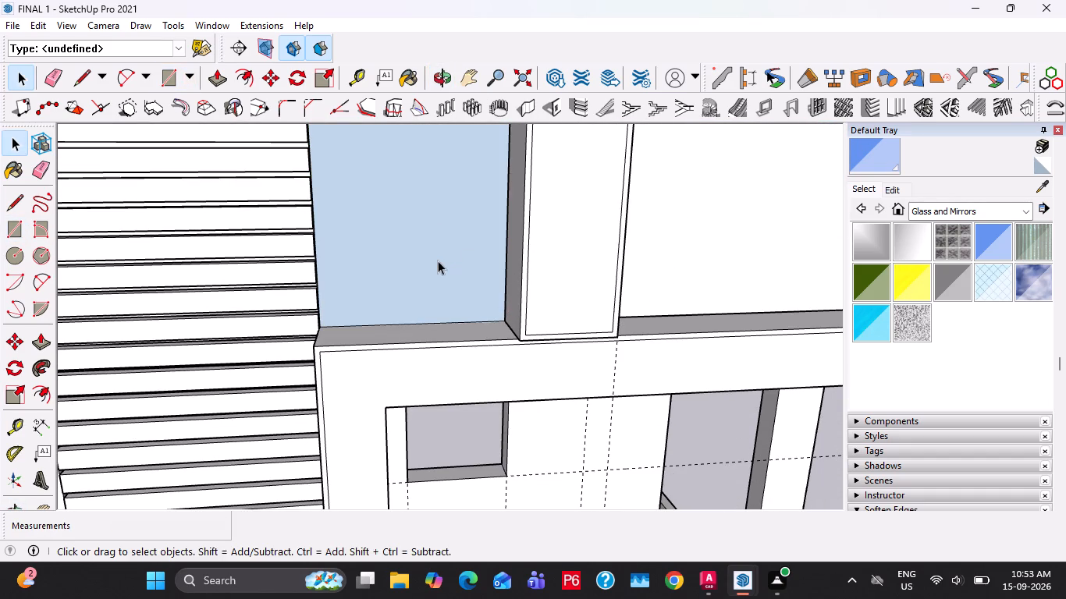
Extrude the rectangular wall panel between the louvres and the column by 1".
{"action": "key", "text": "p"}
{"action": "left_click", "coordinate": [438, 261]}
{"action": "key", "text": "1"}
{"action": "key", "text": "shift+quotedbl"}
{"action": "key", "text": "Return"}
{"action": "key", "text": "space"}
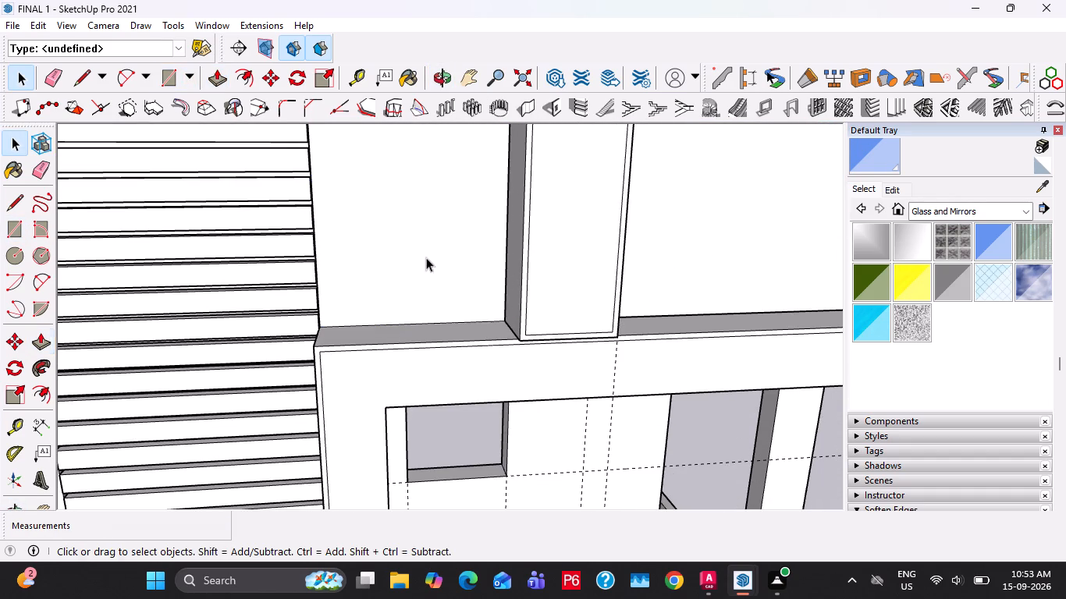
Make a group from the new wall panel together with its connected projecting frame.
{"action": "scroll", "coordinate": [425, 257], "scroll_direction": "down", "scroll_amount": 13}
{"action": "middle_click_drag", "start_coordinate": [441, 272], "coordinate": [421, 285], "text": "shift"}
{"action": "triple_click", "coordinate": [398, 230]}
{"action": "right_click", "coordinate": [399, 229]}
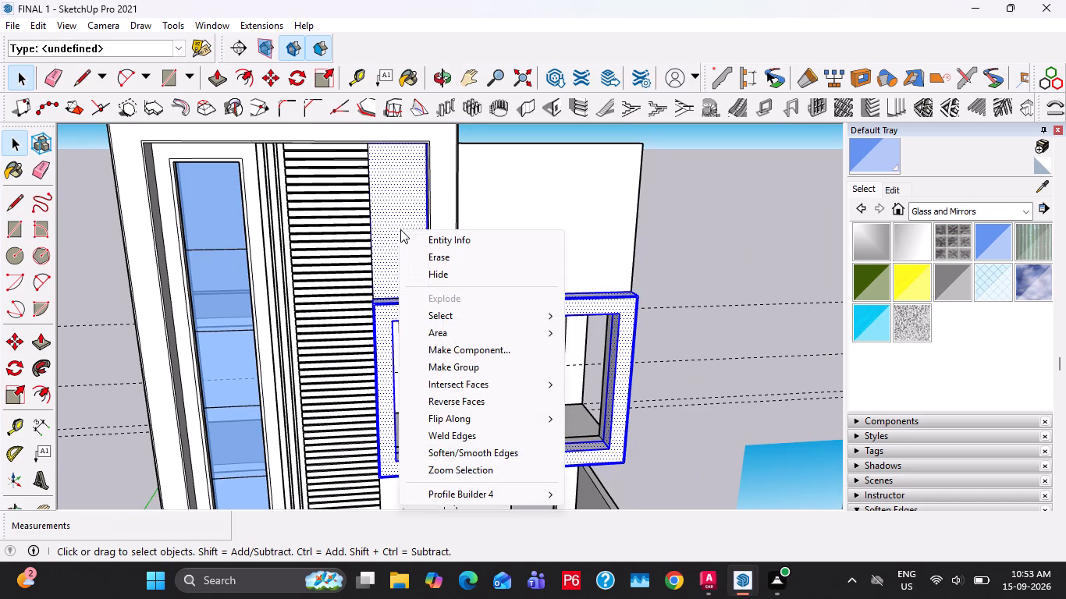
{"action": "key", "text": "Escape"}
{"action": "key", "text": "Escape"}
{"action": "right_click", "coordinate": [423, 310]}
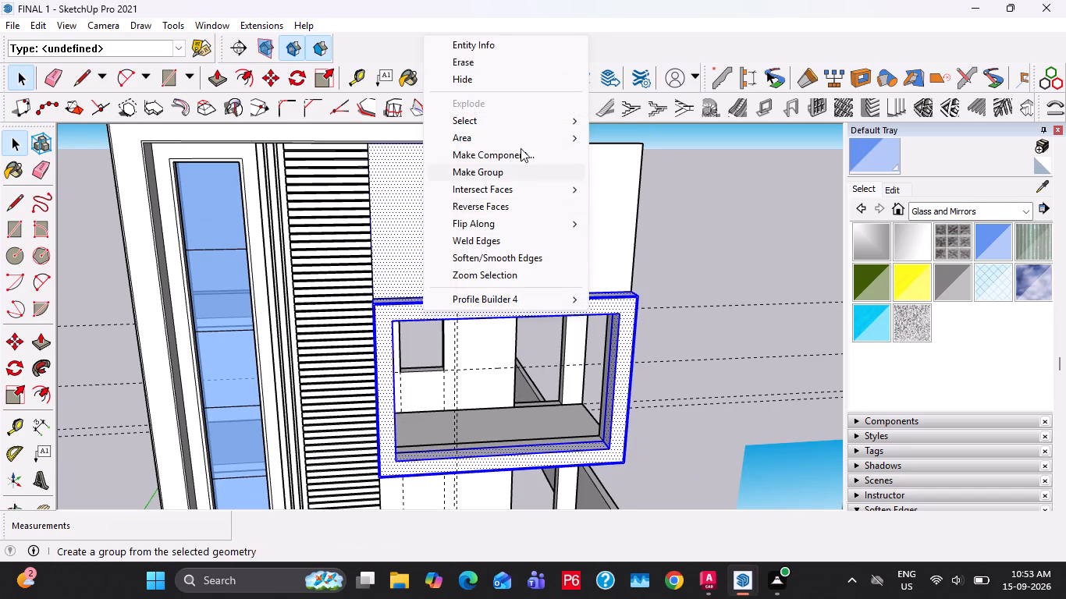
{"action": "left_click", "coordinate": [500, 171]}
Examine the upper front wall beyond the column, its connected geometry in the facade group, and the overall elevation.
{"action": "scroll", "coordinate": [425, 193], "scroll_direction": "down", "scroll_amount": 7}
{"action": "middle_click_drag", "start_coordinate": [465, 241], "coordinate": [344, 242], "text": "shift"}
{"action": "scroll", "coordinate": [350, 240], "scroll_direction": "up", "scroll_amount": 4}
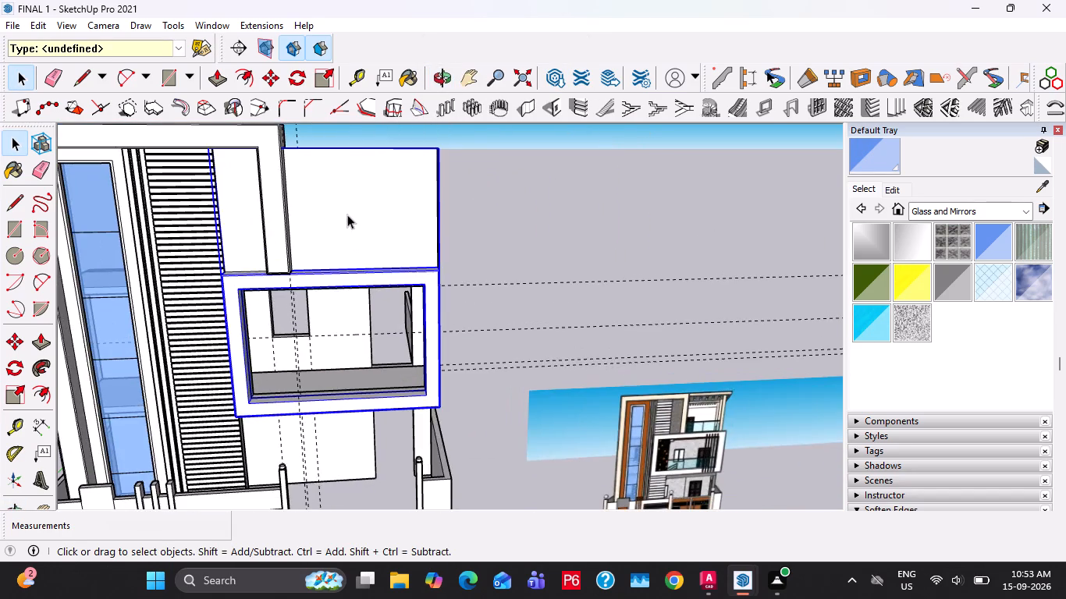
{"action": "double_click", "coordinate": [346, 211]}
{"action": "middle_click_drag", "start_coordinate": [388, 206], "coordinate": [168, 279]}
{"action": "double_click", "coordinate": [385, 204]}
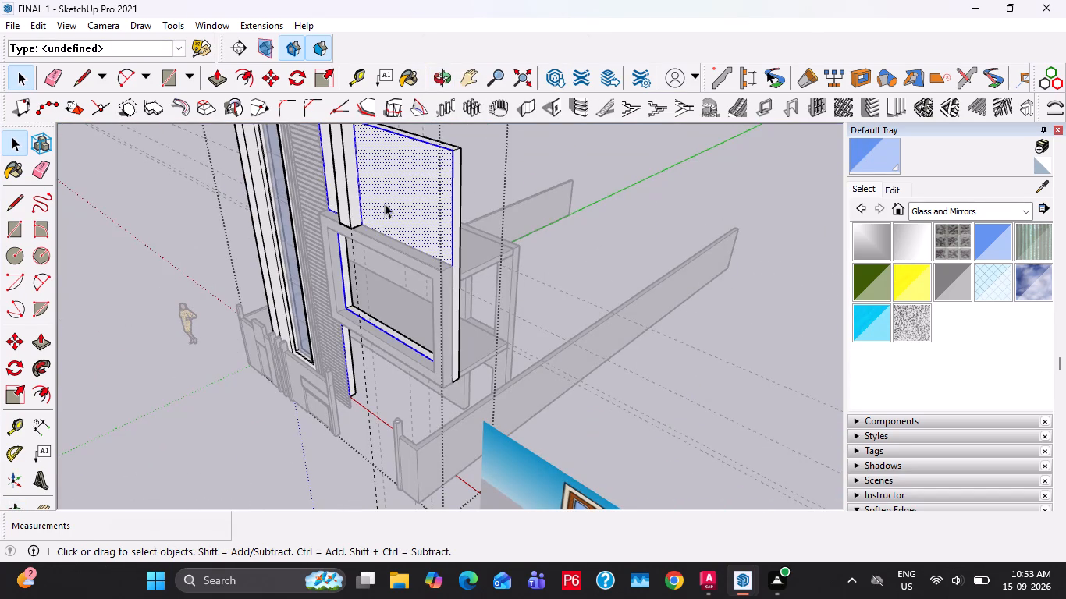
{"action": "middle_click_drag", "start_coordinate": [346, 199], "coordinate": [435, 207]}
{"action": "triple_click", "coordinate": [454, 222]}
{"action": "left_click", "coordinate": [454, 222]}
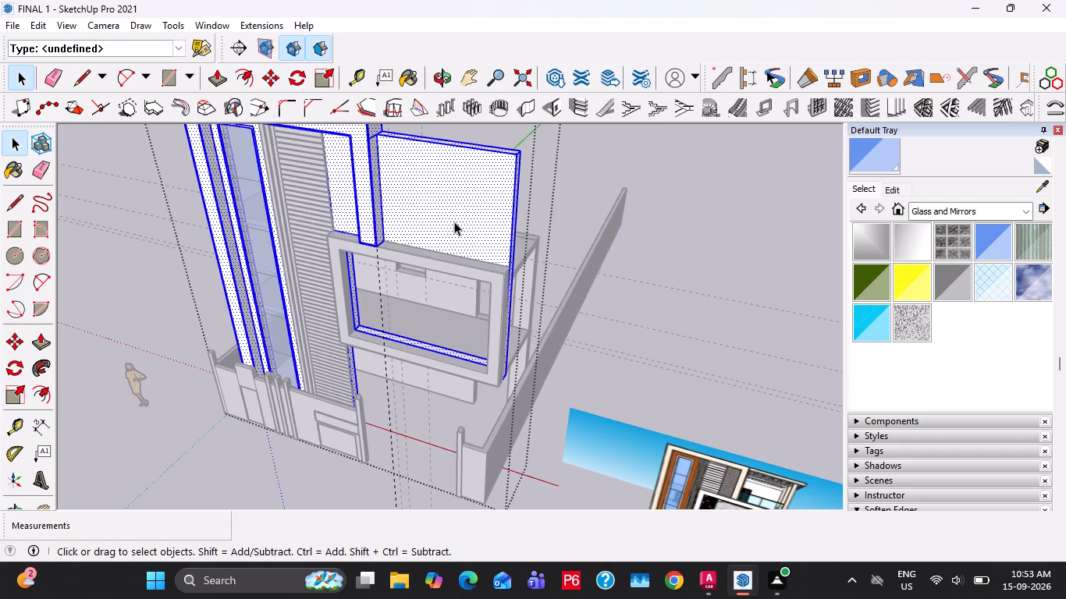
{"action": "key", "text": "Escape"}
{"action": "key", "text": "Escape"}
{"action": "key", "text": "Escape"}
{"action": "triple_click", "coordinate": [430, 218]}
{"action": "double_click", "coordinate": [430, 218]}
{"action": "key", "text": "Escape"}
{"action": "key", "text": "Escape"}
{"action": "middle_click_drag", "start_coordinate": [418, 214], "coordinate": [316, 215]}
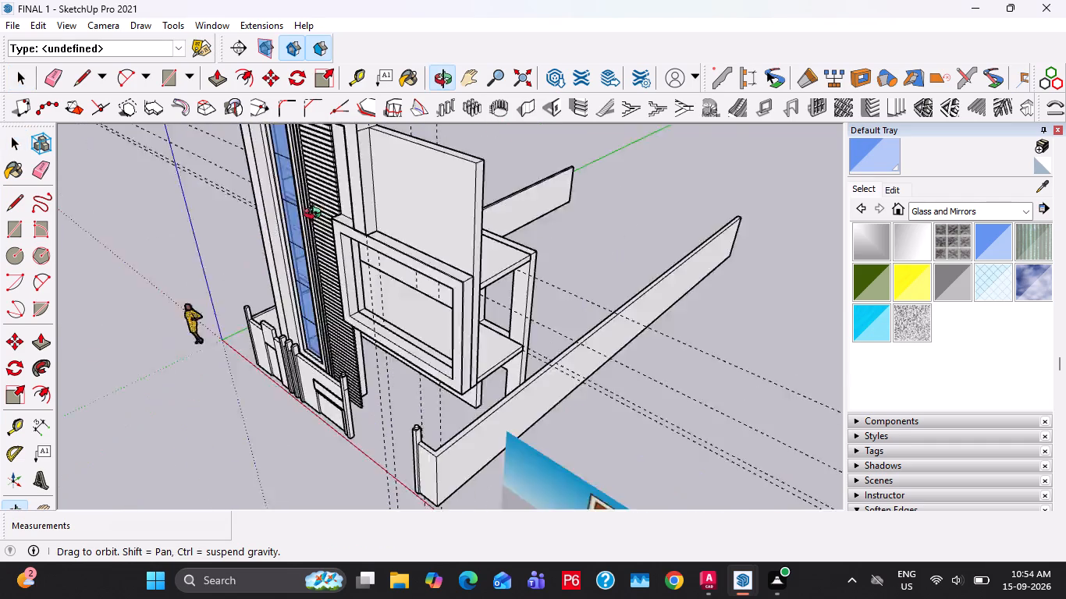
{"action": "middle_click_drag", "start_coordinate": [316, 215], "coordinate": [492, 171]}
{"action": "middle_click_drag", "start_coordinate": [472, 202], "coordinate": [429, 280], "text": "shift"}
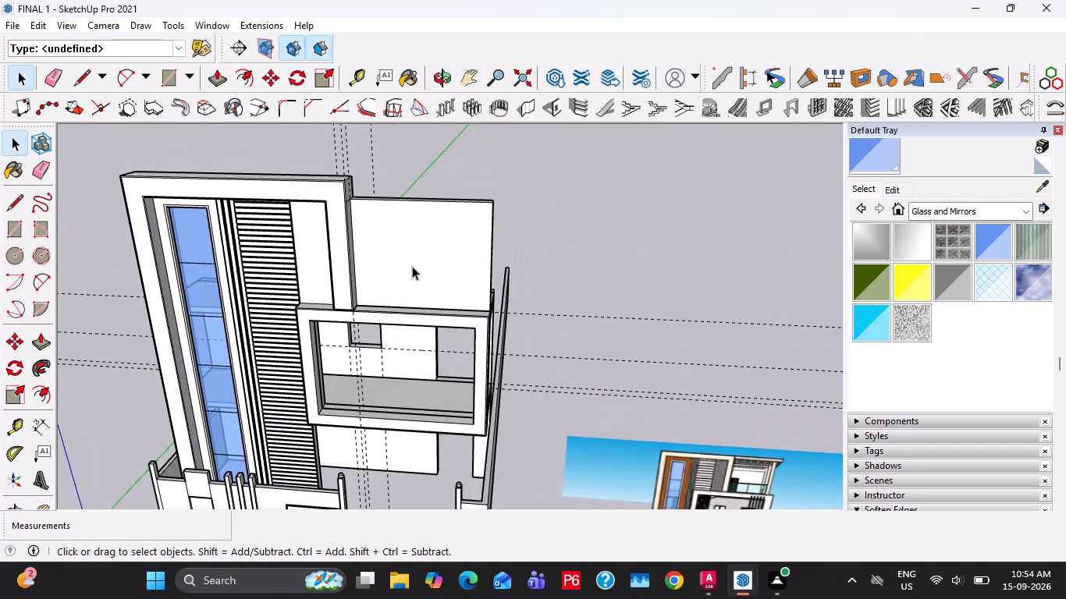
Open the facade group for editing and try to push in the upper wall face beyond the column.
{"action": "double_click", "coordinate": [412, 266]}
{"action": "left_click", "coordinate": [381, 236]}
{"action": "key", "text": "p"}
{"action": "left_click", "coordinate": [382, 243]}
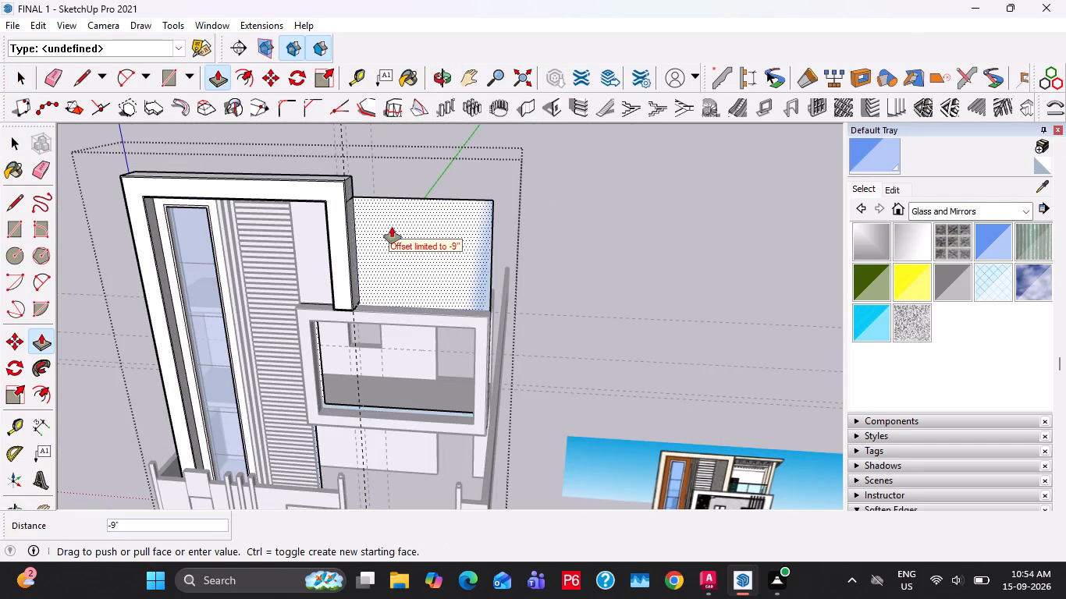
{"action": "key", "text": "space"}
Draw a rectangle of about 10' 2" by 8' 2" on the upper wall beyond the column, down to the projecting frame.
{"action": "scroll", "coordinate": [378, 256], "scroll_direction": "up", "scroll_amount": 3}
{"action": "key", "text": "r"}
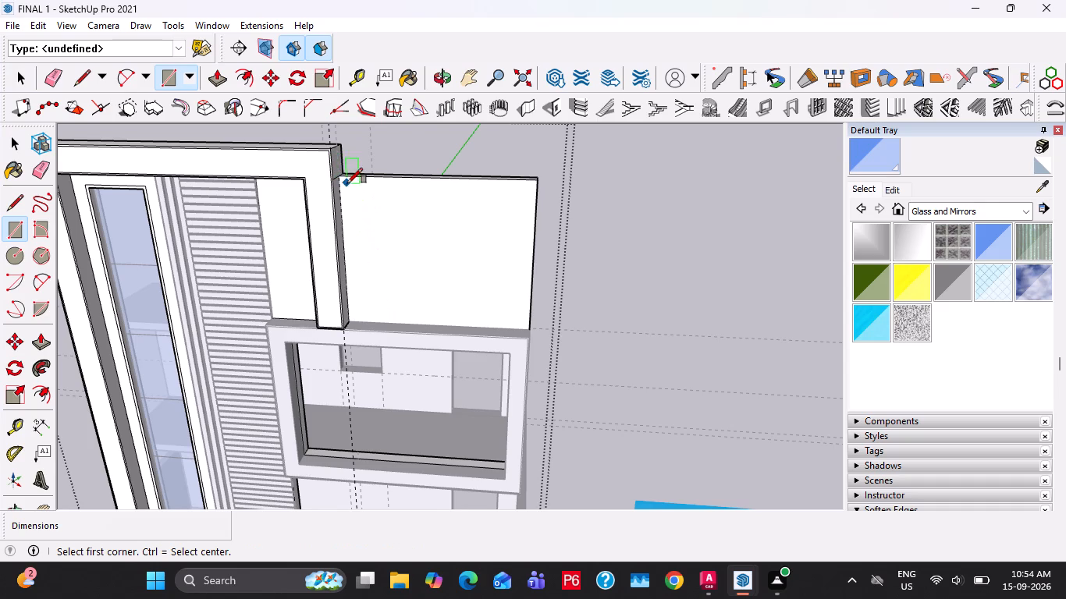
{"action": "left_click", "coordinate": [343, 179]}
{"action": "left_click", "coordinate": [529, 328]}
{"action": "key", "text": "space"}
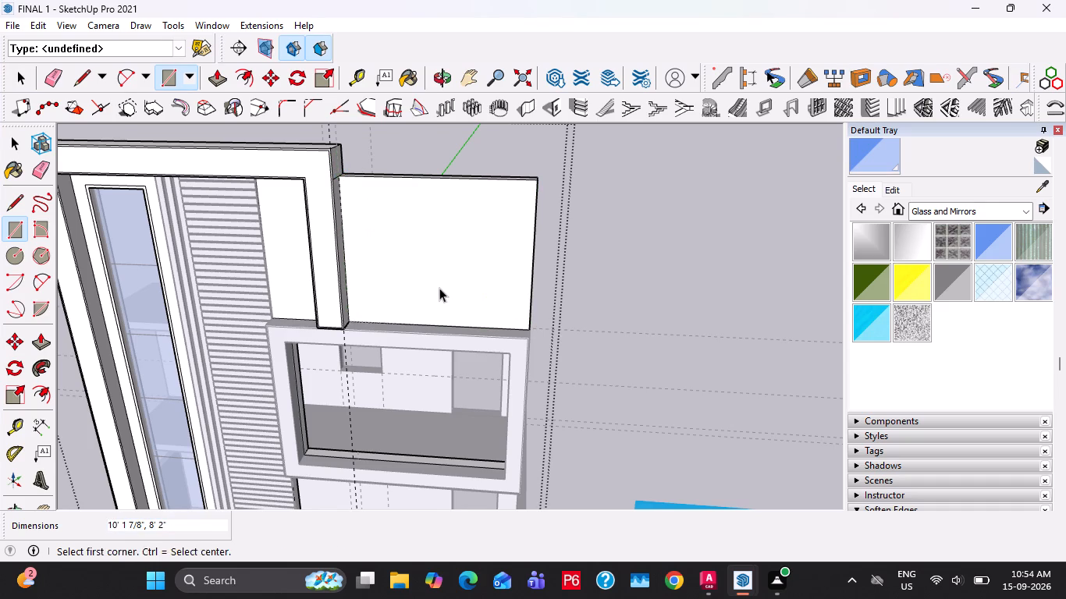
Push the rectangle through the wall's thickness to cut away the upper wall beyond the column.
{"action": "left_click", "coordinate": [438, 288]}
{"action": "key", "text": "p"}
{"action": "left_click", "coordinate": [438, 288]}
{"action": "left_click", "coordinate": [450, 271]}
{"action": "key", "text": "space"}
{"action": "scroll", "coordinate": [321, 218], "scroll_direction": "down", "scroll_amount": 2}
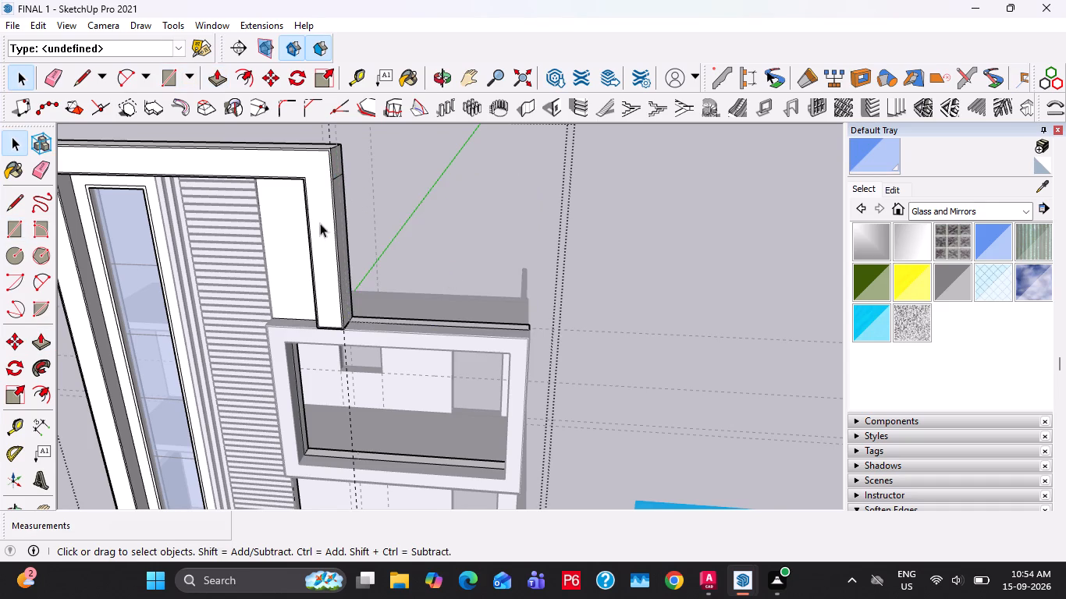
{"action": "scroll", "coordinate": [320, 223], "scroll_direction": "down", "scroll_amount": 3}
{"action": "key", "text": "Escape"}
{"action": "key", "text": "Escape"}
Copy the lower floor slab 6' 9" back along the green axis, against the rear face of the wall with openings.
{"action": "middle_click_drag", "start_coordinate": [436, 300], "coordinate": [303, 349]}
{"action": "middle_click_drag", "start_coordinate": [476, 301], "coordinate": [230, 285]}
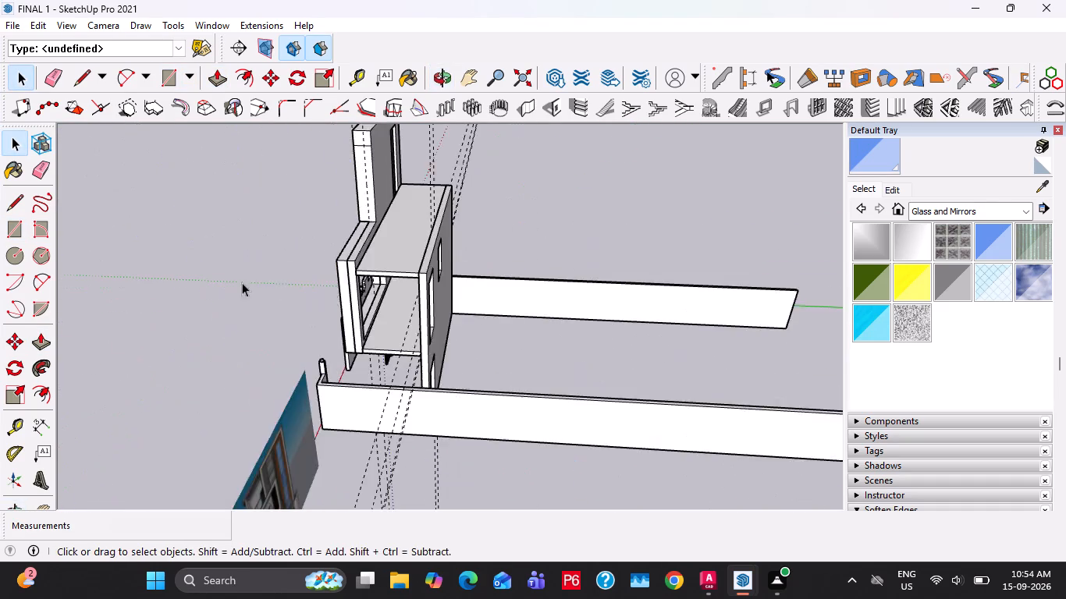
{"action": "scroll", "coordinate": [526, 332], "scroll_direction": "up", "scroll_amount": 4}
{"action": "middle_click", "coordinate": [494, 335]}
{"action": "left_click", "coordinate": [292, 354]}
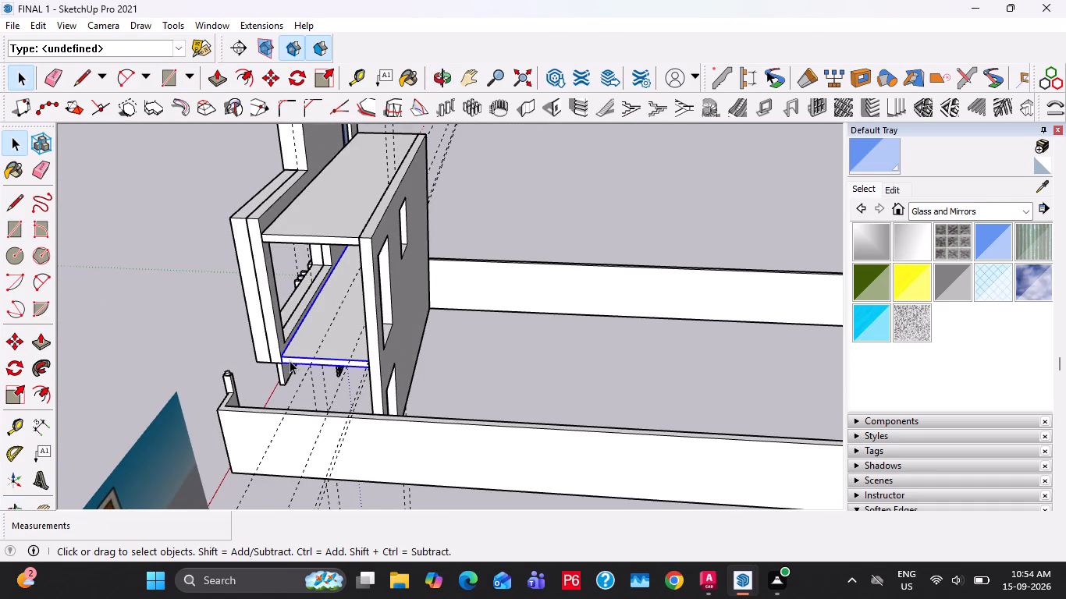
{"action": "scroll", "coordinate": [290, 361], "scroll_direction": "up", "scroll_amount": 3}
{"action": "key", "text": "m"}
{"action": "left_click", "coordinate": [285, 356]}
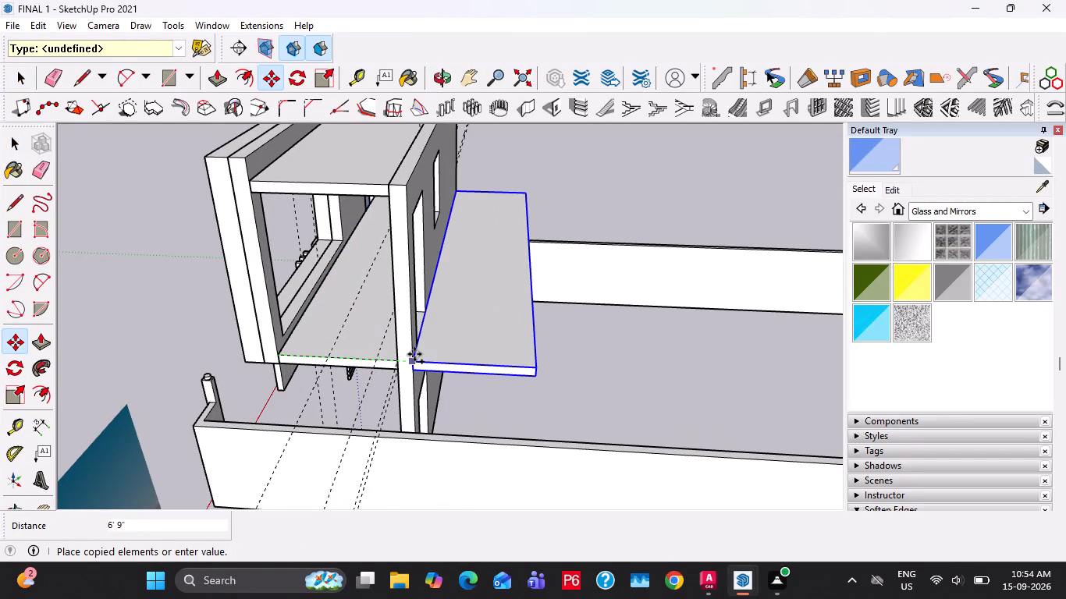
{"action": "left_click", "coordinate": [414, 354]}
{"action": "key", "text": "space"}
Open the copied slab and extrude its rear face by 20'.
{"action": "middle_click_drag", "start_coordinate": [518, 334], "coordinate": [435, 275]}
{"action": "double_click", "coordinate": [435, 282]}
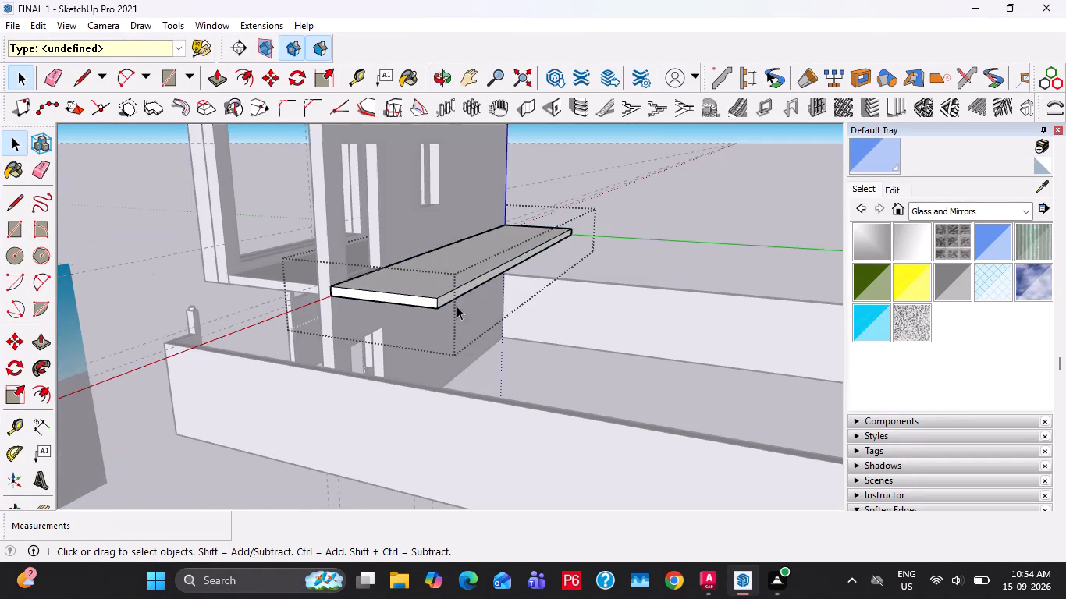
{"action": "left_click", "coordinate": [451, 296]}
{"action": "key", "text": "p"}
{"action": "left_click", "coordinate": [451, 296]}
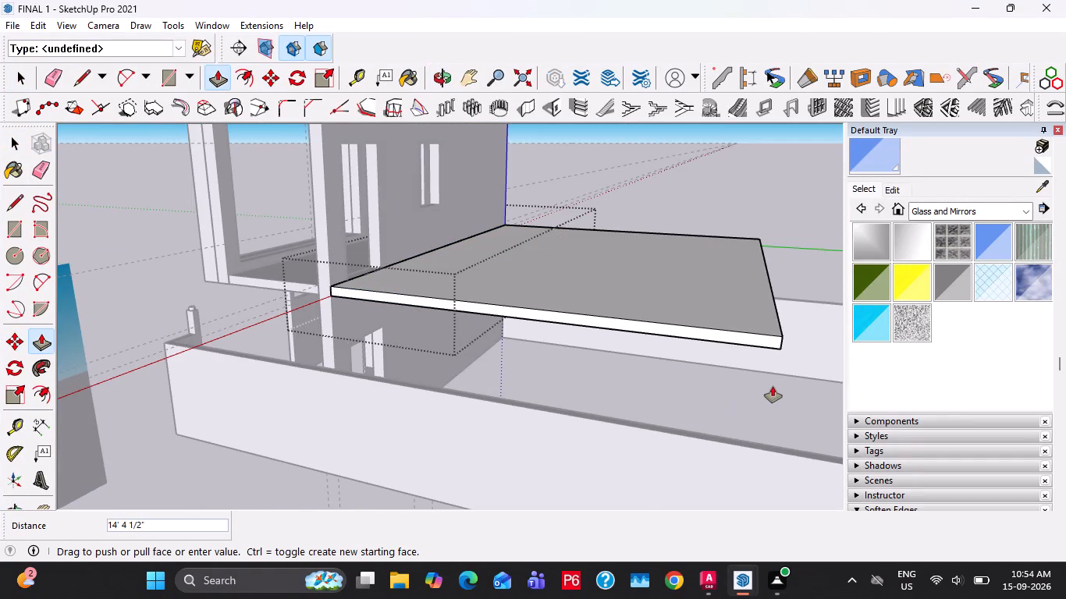
{"action": "scroll", "coordinate": [773, 386], "scroll_direction": "down", "scroll_amount": 4}
{"action": "key", "text": "2"}
{"action": "key", "text": "0"}
{"action": "key", "text": "apostrophe"}
{"action": "key", "text": "Return"}
{"action": "key", "text": "space"}
{"action": "middle_click_drag", "start_coordinate": [633, 355], "coordinate": [666, 416]}
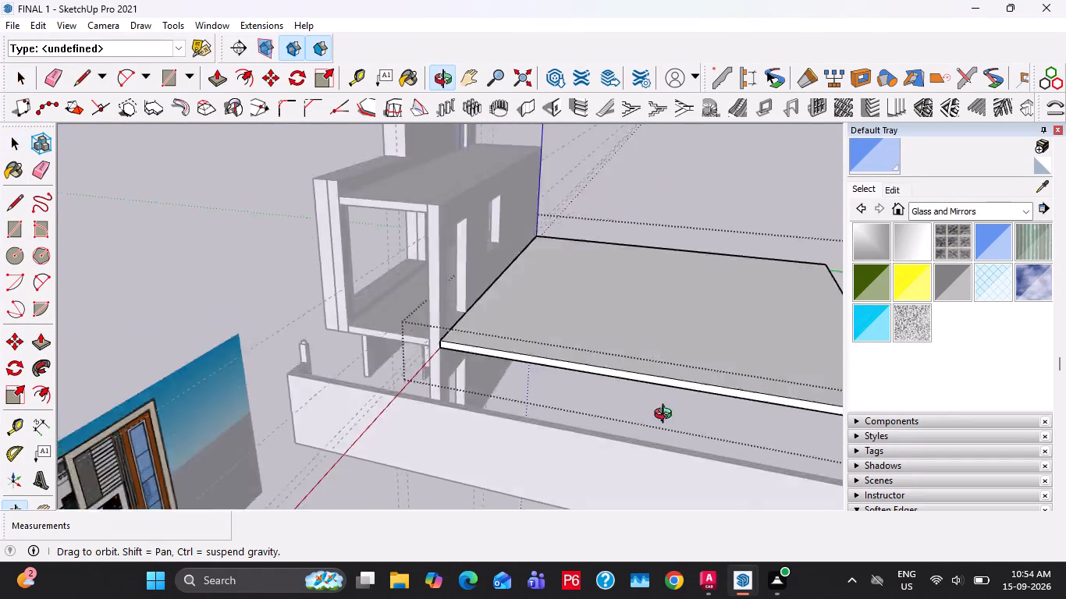
{"action": "middle_click_drag", "start_coordinate": [666, 416], "coordinate": [705, 431]}
{"action": "key", "text": "Escape"}
{"action": "key", "text": "Escape"}
Copy the extended rear slab 8' 10" straight up, level with the top corner of the wall with openings.
{"action": "scroll", "coordinate": [576, 303], "scroll_direction": "down", "scroll_amount": 3}
{"action": "middle_click_drag", "start_coordinate": [531, 307], "coordinate": [696, 341]}
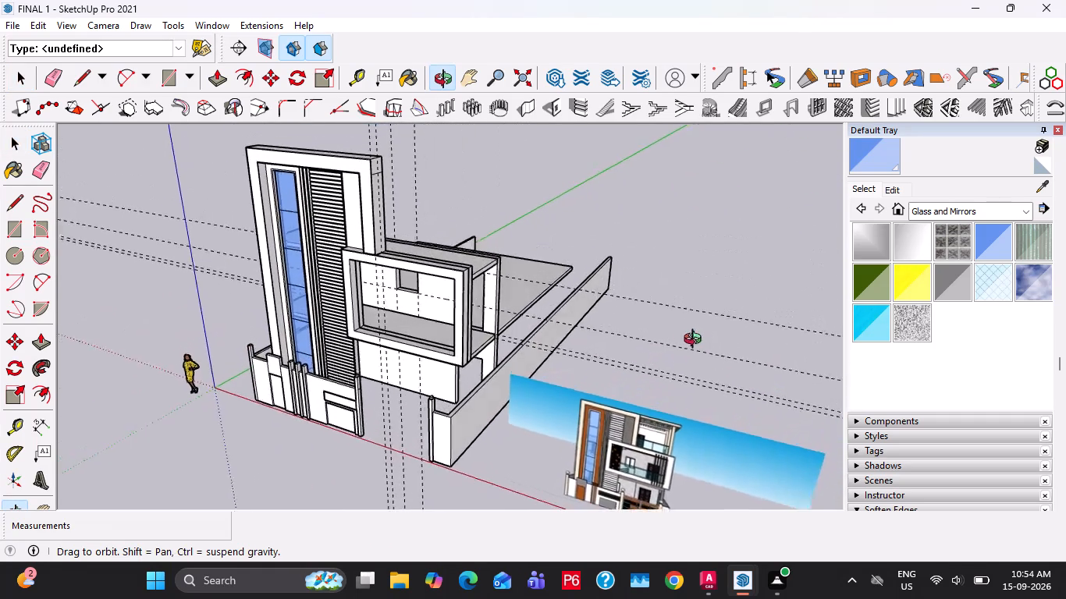
{"action": "middle_click_drag", "start_coordinate": [696, 341], "coordinate": [797, 334]}
{"action": "middle_click_drag", "start_coordinate": [479, 261], "coordinate": [485, 371], "text": "shift"}
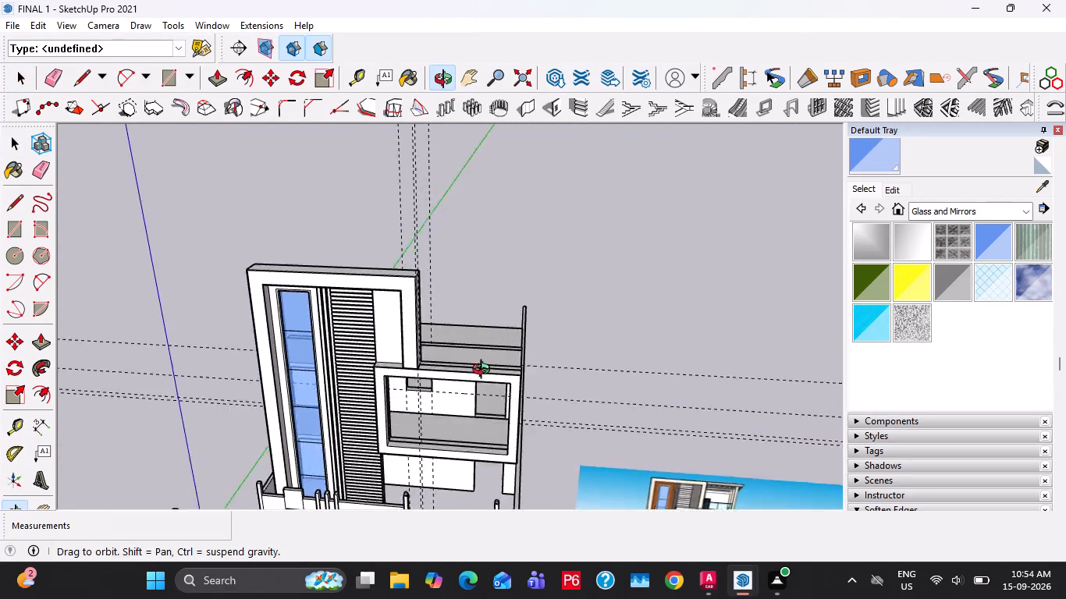
{"action": "middle_click_drag", "start_coordinate": [485, 371], "coordinate": [184, 371], "text": "shift"}
{"action": "scroll", "coordinate": [435, 480], "scroll_direction": "up", "scroll_amount": 3}
{"action": "left_click", "coordinate": [515, 406]}
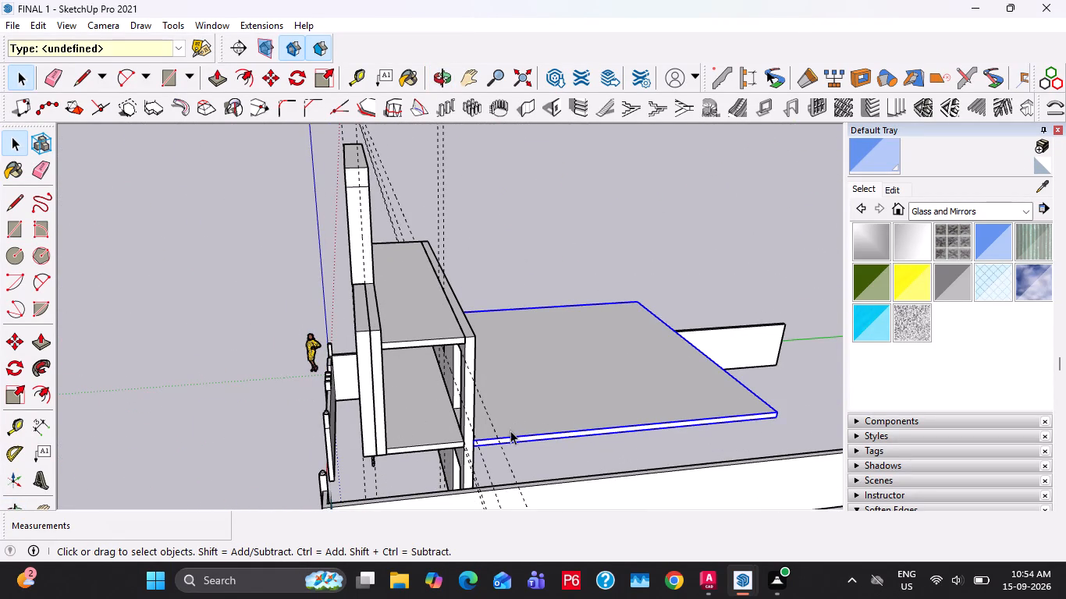
{"action": "key", "text": "m"}
{"action": "left_click", "coordinate": [474, 435]}
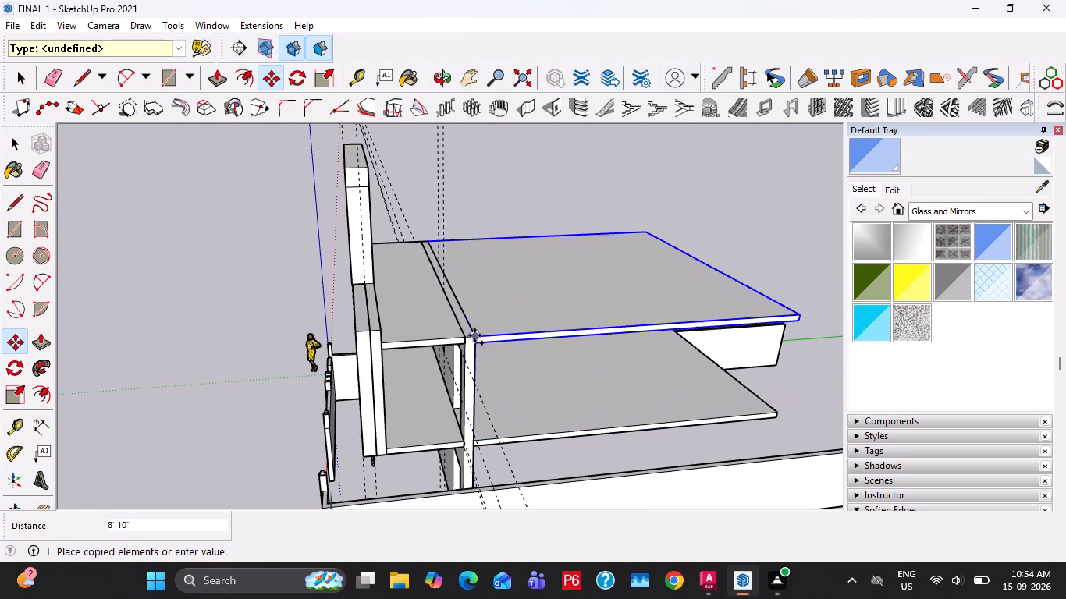
{"action": "left_click", "coordinate": [475, 334]}
{"action": "key", "text": "space"}
{"action": "middle_click_drag", "start_coordinate": [412, 353], "coordinate": [736, 356]}
{"action": "key", "text": "Escape"}
{"action": "key", "text": "Escape"}
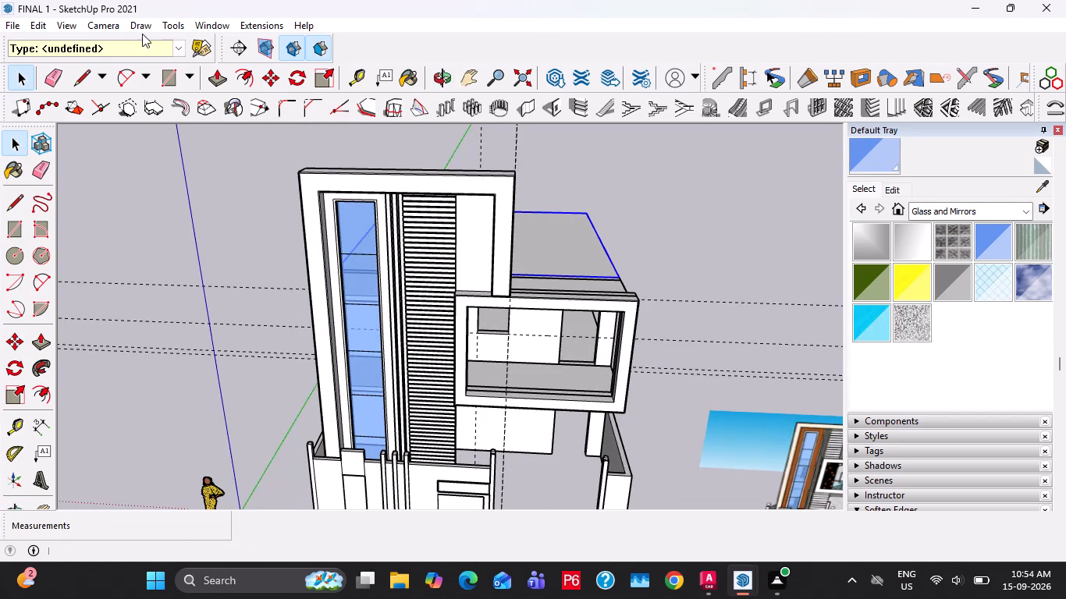
Delete all construction guides from the model.
{"action": "left_click", "coordinate": [39, 23]}
{"action": "left_click", "coordinate": [80, 169]}
Create two vertical guides along the upright edges at the projecting frame's outer corner, on the open side of the balcony.
{"action": "scroll", "coordinate": [312, 289], "scroll_direction": "down", "scroll_amount": 4}
{"action": "middle_click_drag", "start_coordinate": [402, 344], "coordinate": [415, 314]}
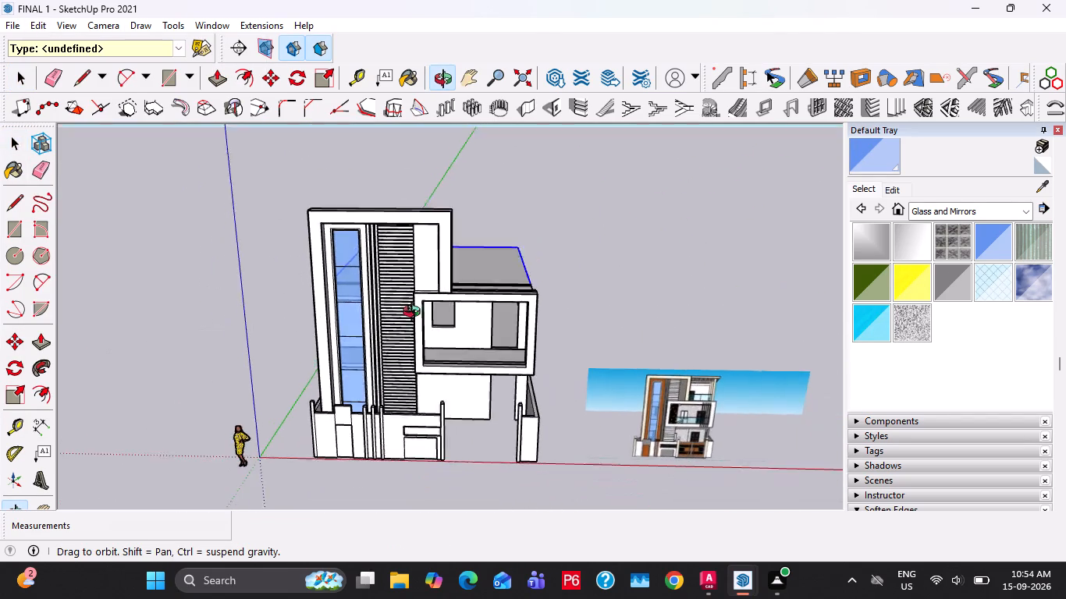
{"action": "middle_click_drag", "start_coordinate": [415, 314], "coordinate": [383, 282]}
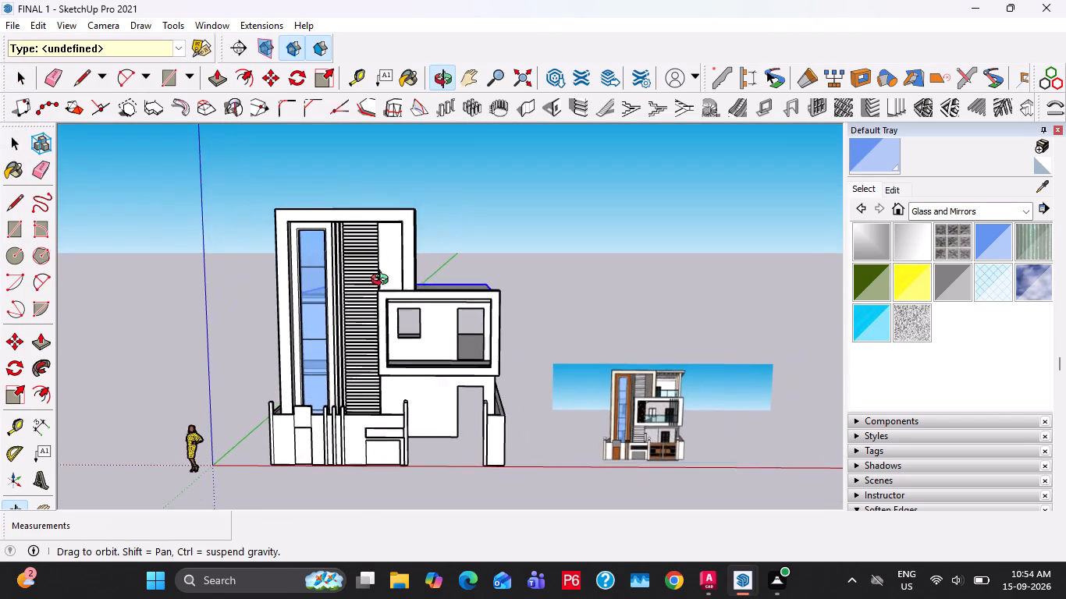
{"action": "middle_click_drag", "start_coordinate": [383, 282], "coordinate": [375, 301]}
{"action": "scroll", "coordinate": [467, 407], "scroll_direction": "up", "scroll_amount": 3}
{"action": "middle_click_drag", "start_coordinate": [491, 419], "coordinate": [529, 494], "text": "shift"}
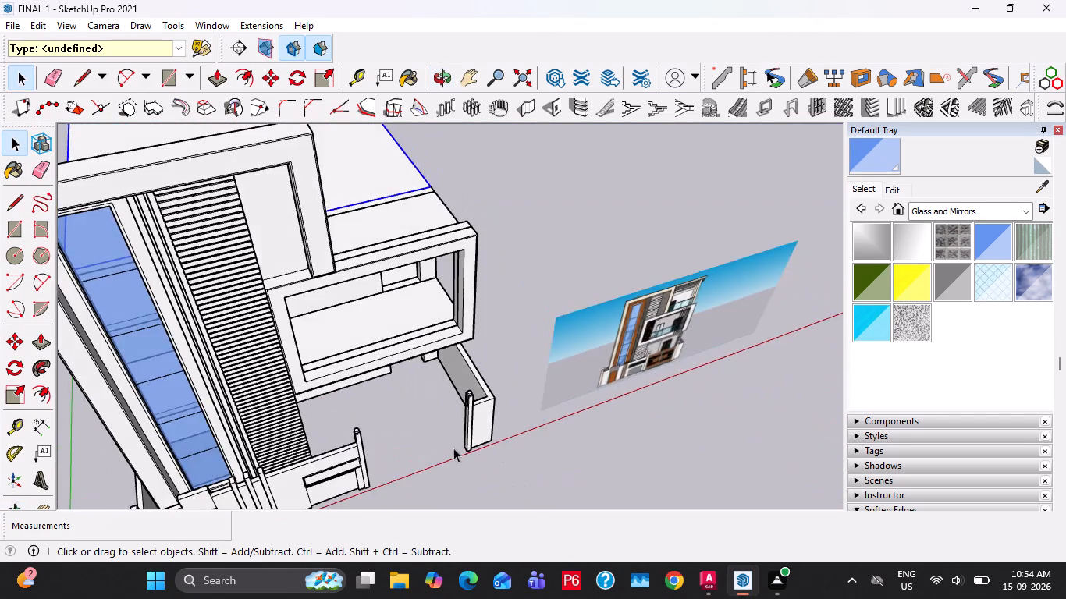
{"action": "scroll", "coordinate": [452, 406], "scroll_direction": "up", "scroll_amount": 4}
{"action": "key", "text": "t"}
{"action": "middle_click_drag", "start_coordinate": [468, 295], "coordinate": [432, 243], "text": "shift"}
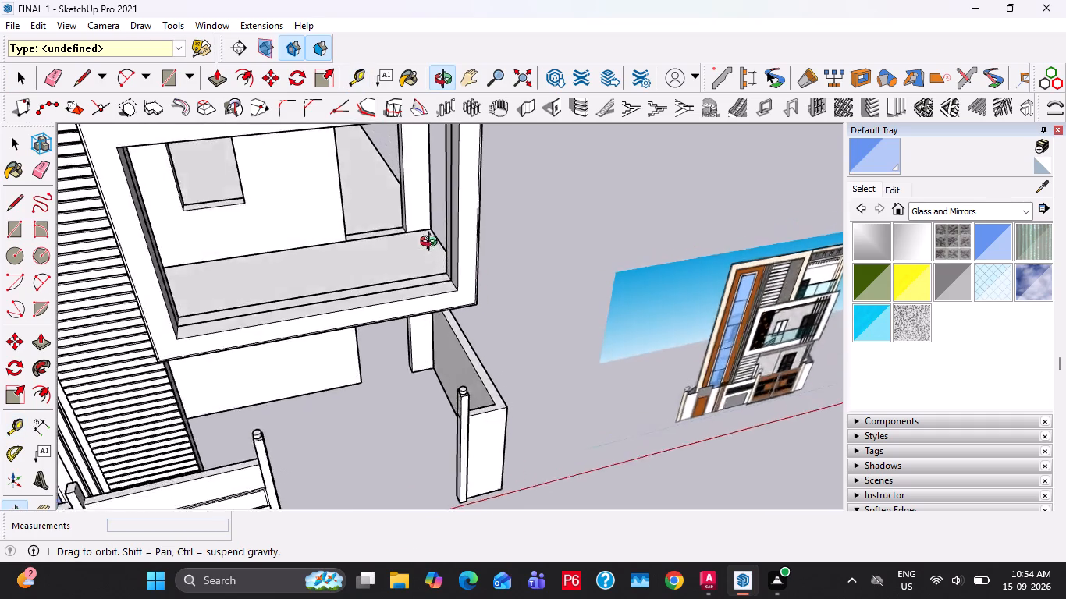
{"action": "middle_click_drag", "start_coordinate": [432, 243], "coordinate": [172, 183], "text": "shift"}
{"action": "scroll", "coordinate": [432, 287], "scroll_direction": "up", "scroll_amount": 5}
{"action": "double_click", "coordinate": [479, 287]}
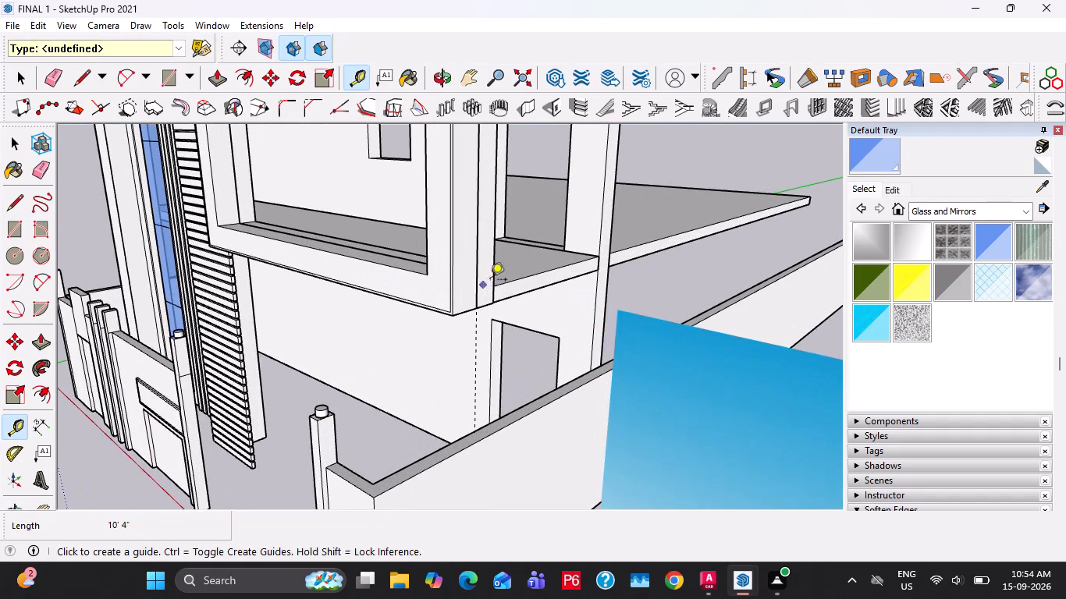
{"action": "double_click", "coordinate": [494, 267]}
{"action": "scroll", "coordinate": [438, 360], "scroll_direction": "up", "scroll_amount": 1}
{"action": "middle_click_drag", "start_coordinate": [467, 386], "coordinate": [688, 385]}
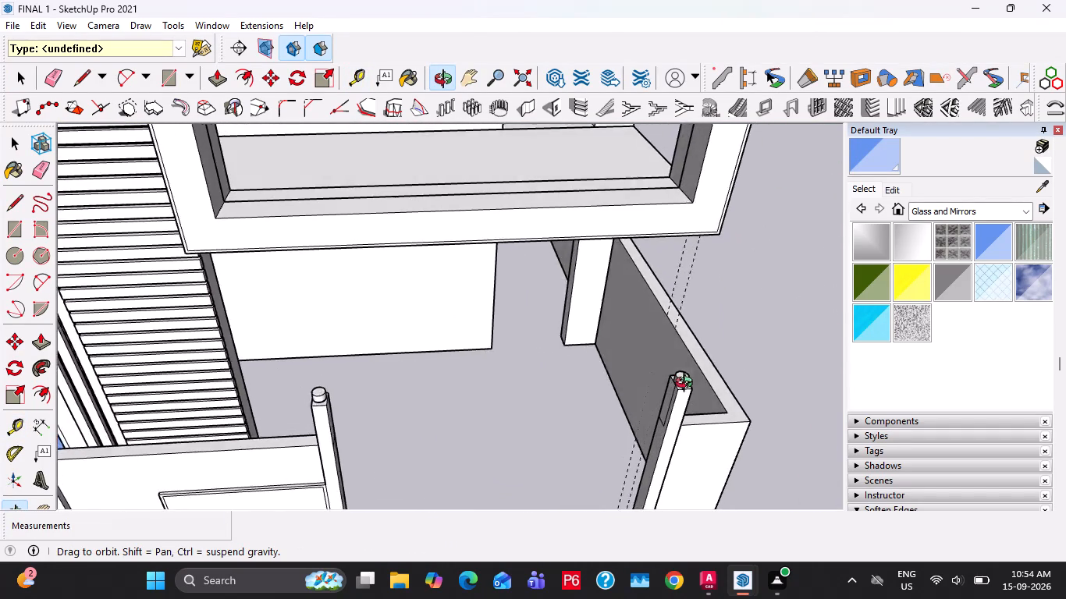
{"action": "middle_click_drag", "start_coordinate": [688, 385], "coordinate": [737, 405]}
{"action": "key", "text": "space"}
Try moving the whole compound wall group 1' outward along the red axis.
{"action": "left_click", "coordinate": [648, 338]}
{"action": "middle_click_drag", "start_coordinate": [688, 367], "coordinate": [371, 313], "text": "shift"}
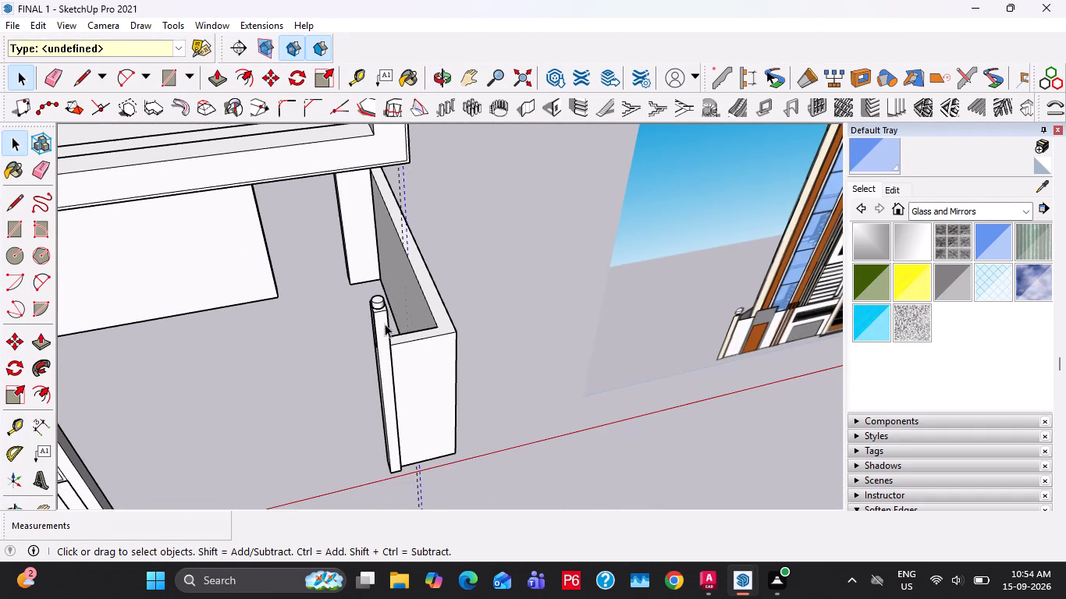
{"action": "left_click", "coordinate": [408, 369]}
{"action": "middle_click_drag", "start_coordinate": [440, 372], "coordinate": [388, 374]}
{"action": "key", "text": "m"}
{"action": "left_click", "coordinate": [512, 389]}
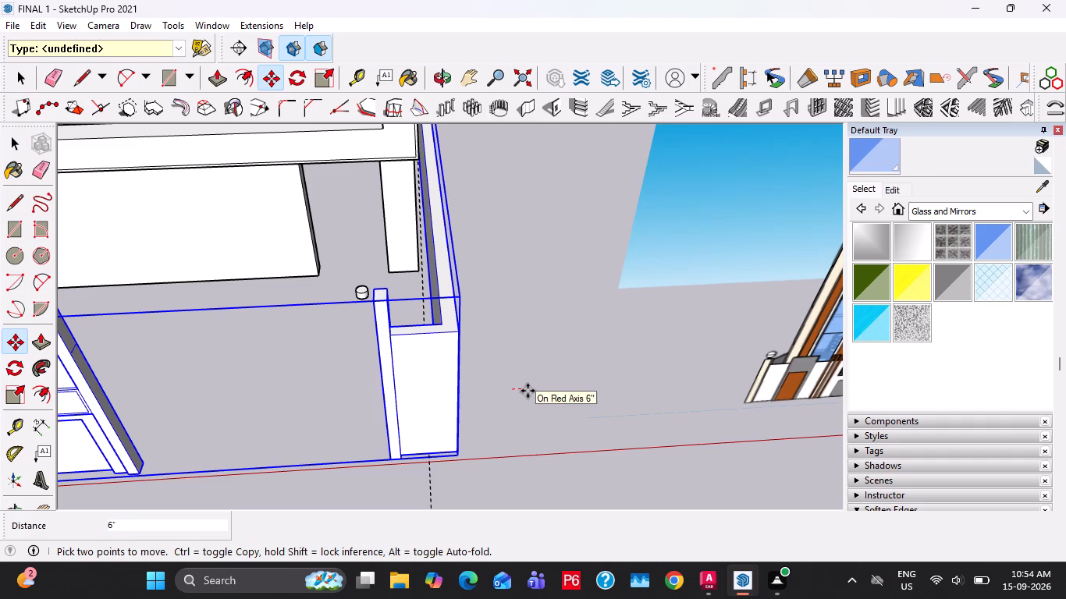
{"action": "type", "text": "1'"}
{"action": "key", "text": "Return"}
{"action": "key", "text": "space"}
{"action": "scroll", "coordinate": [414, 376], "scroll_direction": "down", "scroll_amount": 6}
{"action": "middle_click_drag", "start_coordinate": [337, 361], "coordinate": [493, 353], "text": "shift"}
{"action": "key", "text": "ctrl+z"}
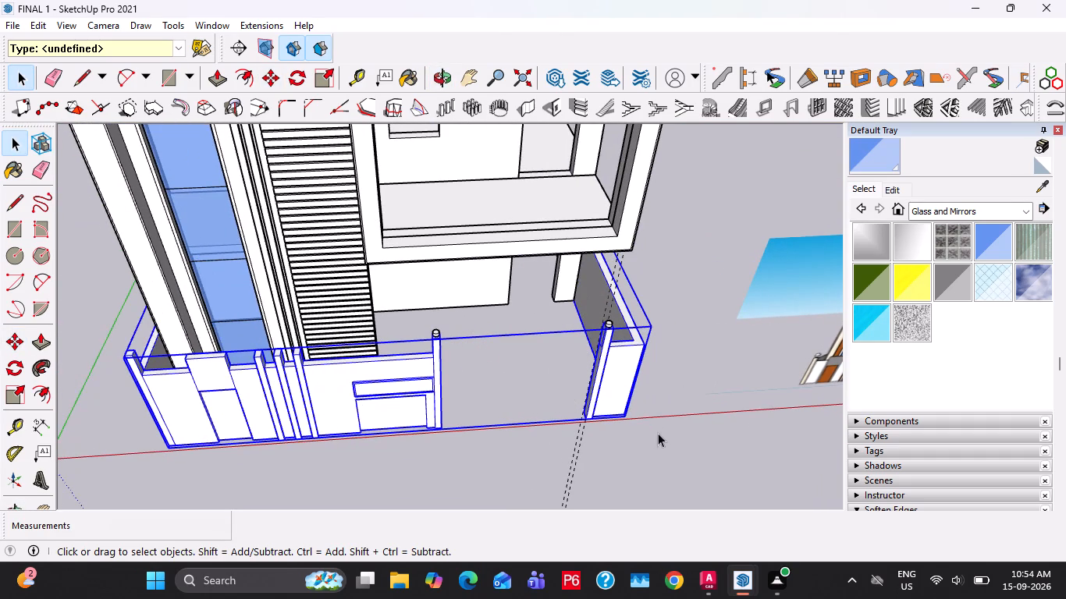
Open the compound wall group and extrude the outer face of the side wall beyond the gate opening by 2'.
{"action": "double_click", "coordinate": [617, 383]}
{"action": "middle_click_drag", "start_coordinate": [636, 392], "coordinate": [350, 297]}
{"action": "left_click", "coordinate": [518, 380]}
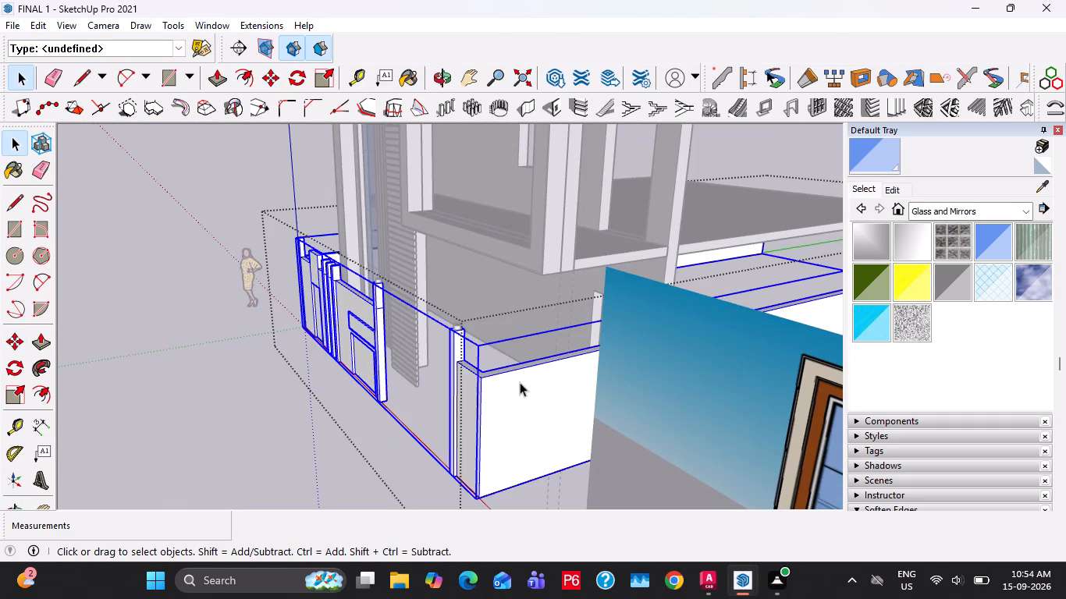
{"action": "double_click", "coordinate": [521, 388]}
{"action": "key", "text": "p"}
{"action": "left_click", "coordinate": [521, 406]}
{"action": "type", "text": "2'"}
{"action": "key", "text": "Return"}
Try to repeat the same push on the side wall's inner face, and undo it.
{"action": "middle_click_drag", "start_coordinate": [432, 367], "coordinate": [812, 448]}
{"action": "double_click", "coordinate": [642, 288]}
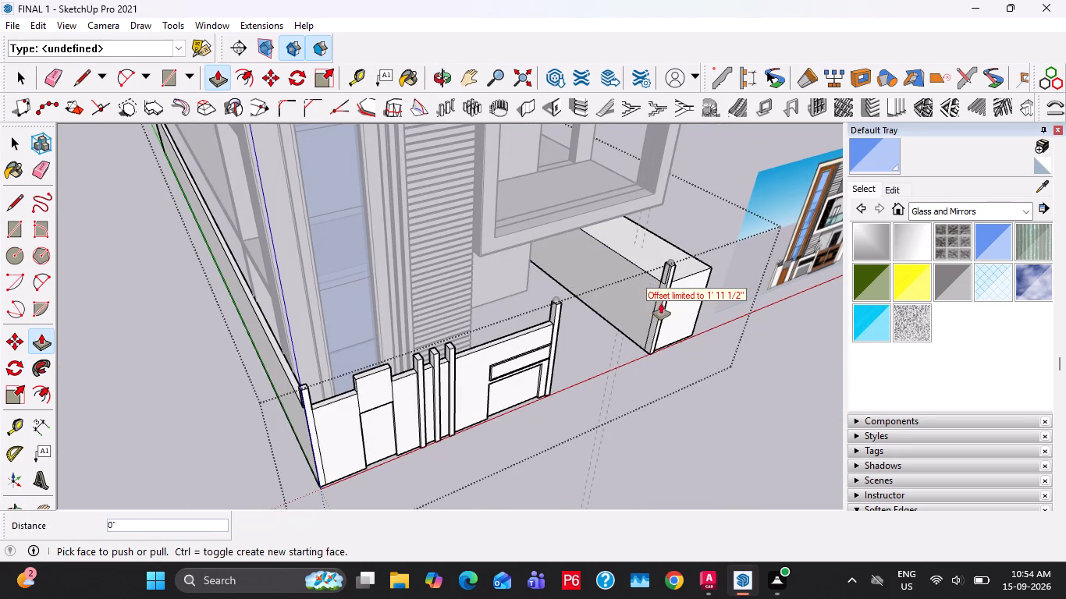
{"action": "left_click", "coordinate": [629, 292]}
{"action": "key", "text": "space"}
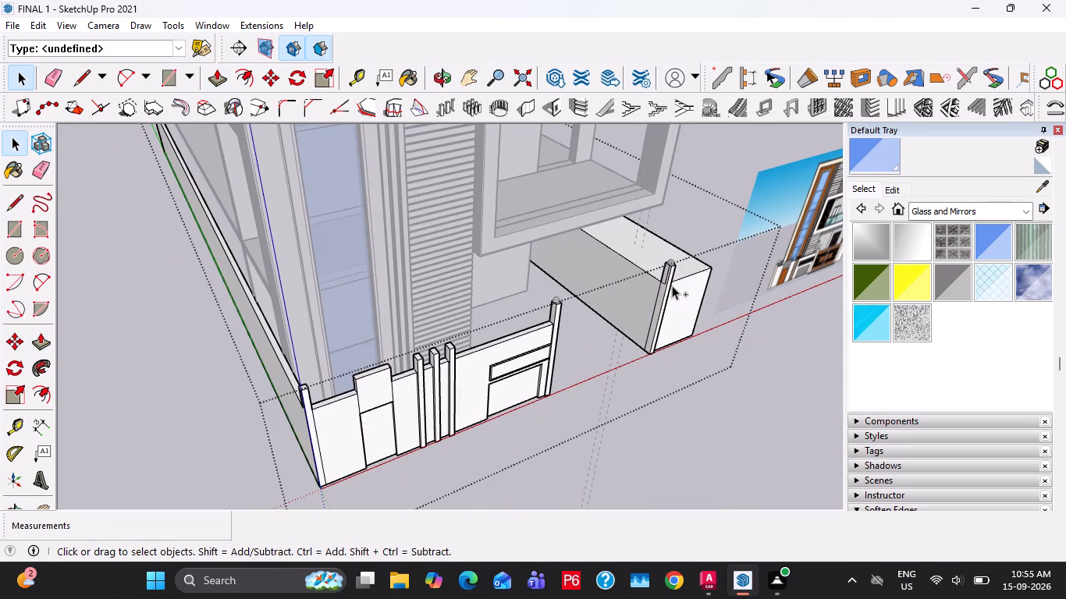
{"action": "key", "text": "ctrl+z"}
Push the side wall's inner face 2' outward, then leave the compound wall group.
{"action": "left_click", "coordinate": [650, 282]}
{"action": "key", "text": "p"}
{"action": "left_click", "coordinate": [650, 282]}
{"action": "type", "text": "2'"}
{"action": "key", "text": "Return"}
{"action": "key", "text": "space"}
{"action": "scroll", "coordinate": [602, 308], "scroll_direction": "up", "scroll_amount": 3}
{"action": "middle_click_drag", "start_coordinate": [636, 327], "coordinate": [604, 388]}
{"action": "key", "text": "Escape"}
{"action": "scroll", "coordinate": [665, 331], "scroll_direction": "up", "scroll_amount": 8}
{"action": "key", "text": "Escape"}
{"action": "key", "text": "Escape"}
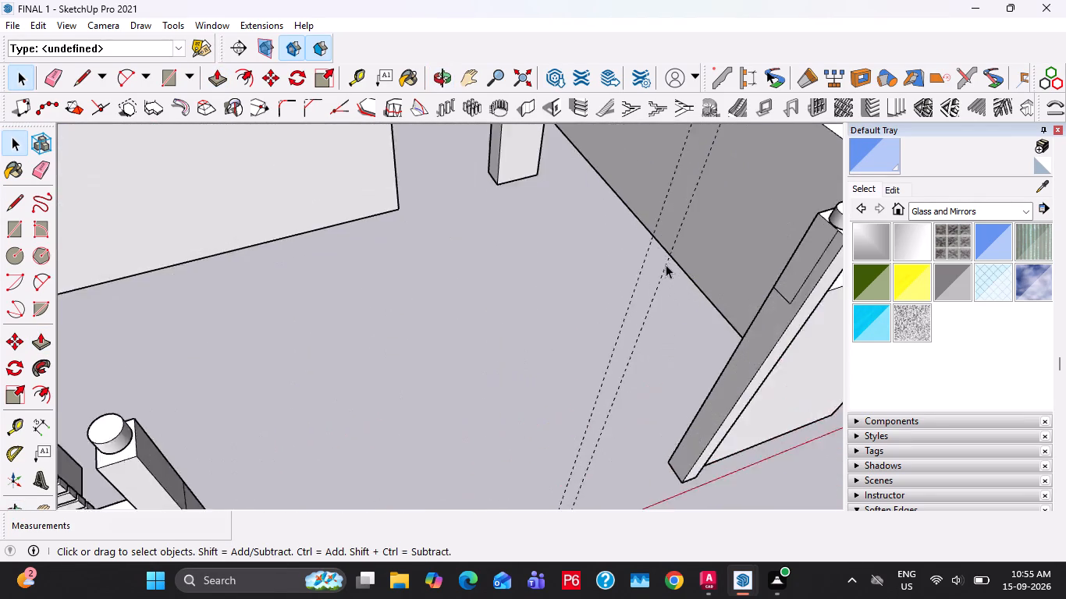
Create a guide along the short bottom edge of the ground-floor pier, running towards the compound wall's gate post.
{"action": "middle_click_drag", "start_coordinate": [674, 271], "coordinate": [548, 308]}
{"action": "key", "text": "t"}
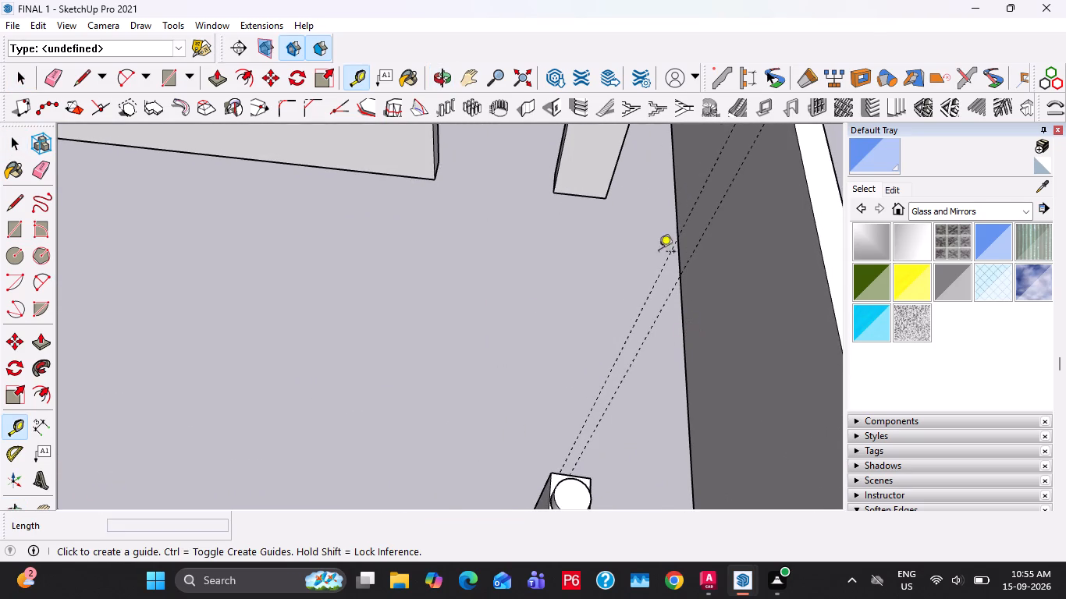
{"action": "middle_click_drag", "start_coordinate": [639, 207], "coordinate": [556, 193]}
{"action": "scroll", "coordinate": [681, 250], "scroll_direction": "up", "scroll_amount": 10}
{"action": "middle_click_drag", "start_coordinate": [677, 278], "coordinate": [535, 236]}
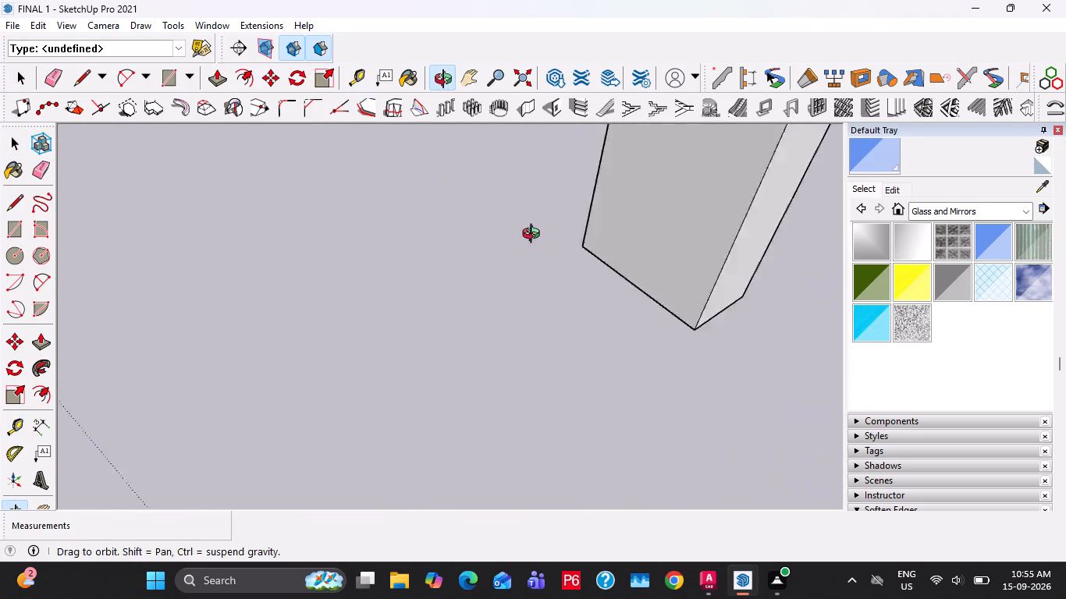
{"action": "middle_click_drag", "start_coordinate": [535, 236], "coordinate": [499, 211]}
{"action": "scroll", "coordinate": [706, 315], "scroll_direction": "down", "scroll_amount": 20}
{"action": "scroll", "coordinate": [706, 315], "scroll_direction": "down", "scroll_amount": 16}
{"action": "middle_click_drag", "start_coordinate": [617, 298], "coordinate": [719, 324]}
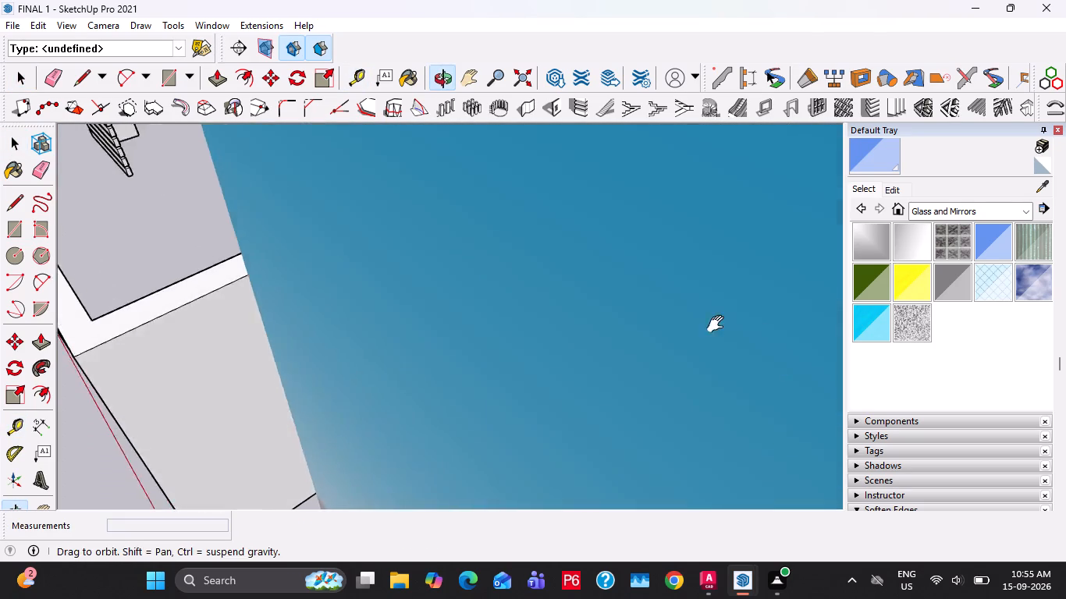
{"action": "middle_click_drag", "start_coordinate": [719, 324], "coordinate": [1065, 458]}
{"action": "middle_click_drag", "start_coordinate": [169, 235], "coordinate": [185, 237], "text": "shift"}
{"action": "middle_click_drag", "start_coordinate": [243, 262], "coordinate": [378, 342], "text": "shift"}
{"action": "scroll", "coordinate": [602, 239], "scroll_direction": "up", "scroll_amount": 4}
{"action": "middle_click_drag", "start_coordinate": [557, 250], "coordinate": [587, 285]}
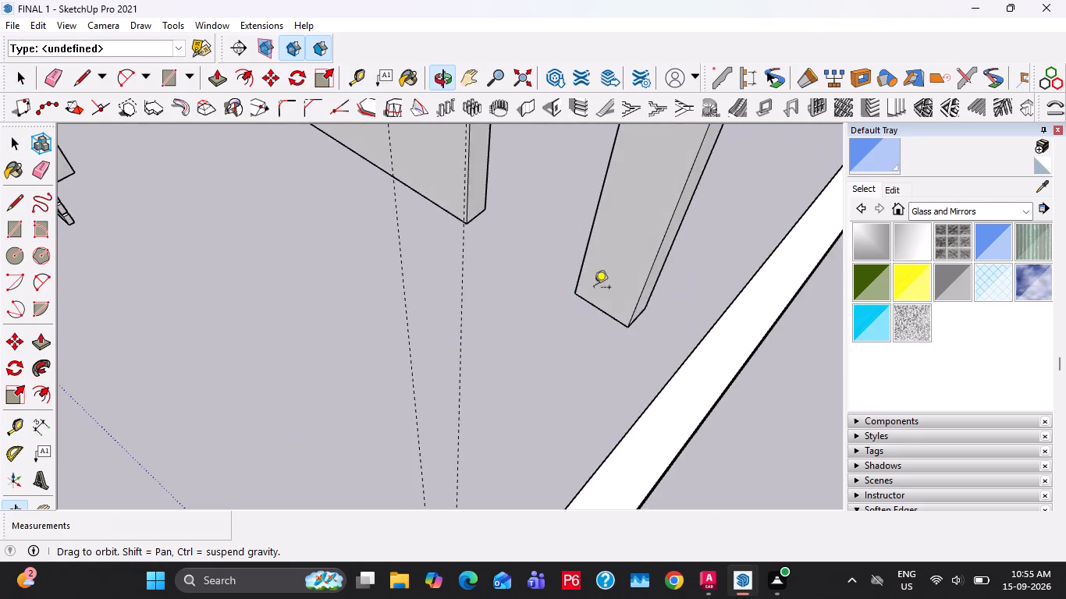
{"action": "scroll", "coordinate": [677, 335], "scroll_direction": "up", "scroll_amount": 4}
{"action": "double_click", "coordinate": [623, 310]}
{"action": "middle_click_drag", "start_coordinate": [426, 337], "coordinate": [657, 338]}
{"action": "scroll", "coordinate": [598, 303], "scroll_direction": "down", "scroll_amount": 4}
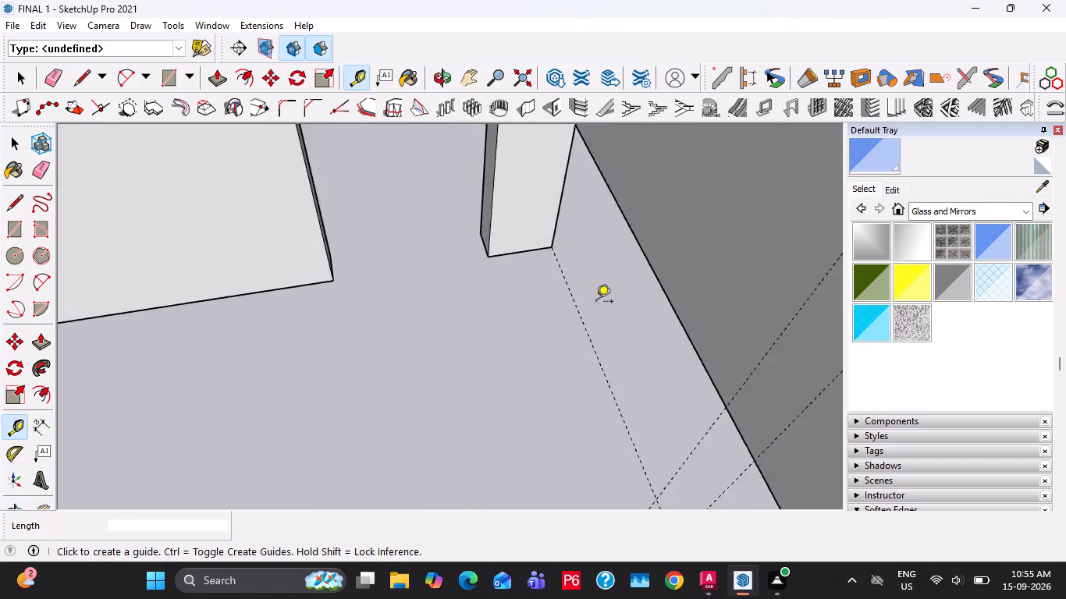
{"action": "scroll", "coordinate": [596, 303], "scroll_direction": "down", "scroll_amount": 3}
{"action": "middle_click_drag", "start_coordinate": [610, 387], "coordinate": [578, 323], "text": "shift"}
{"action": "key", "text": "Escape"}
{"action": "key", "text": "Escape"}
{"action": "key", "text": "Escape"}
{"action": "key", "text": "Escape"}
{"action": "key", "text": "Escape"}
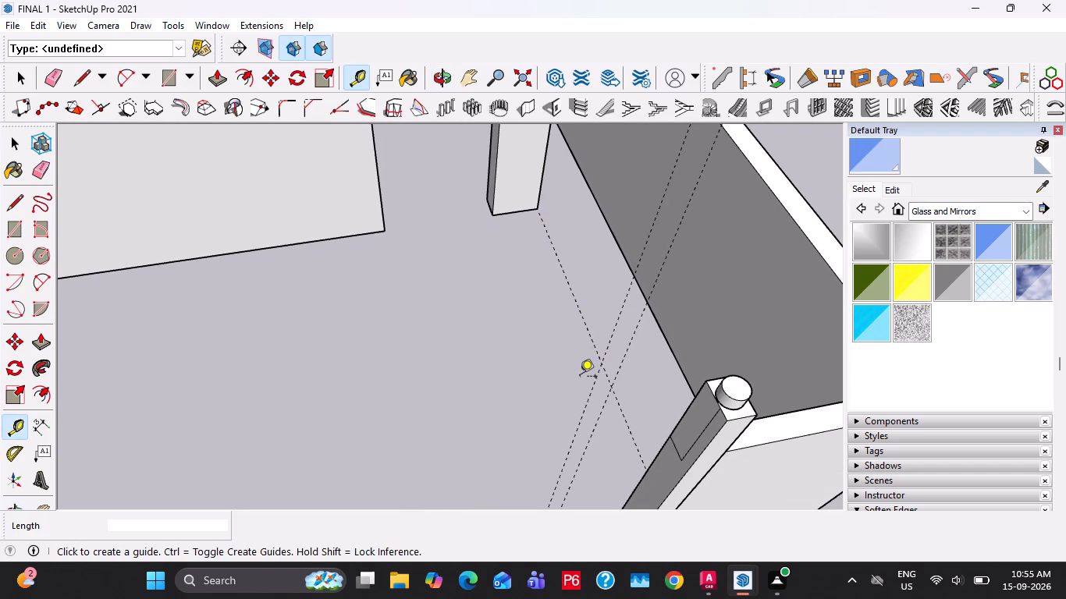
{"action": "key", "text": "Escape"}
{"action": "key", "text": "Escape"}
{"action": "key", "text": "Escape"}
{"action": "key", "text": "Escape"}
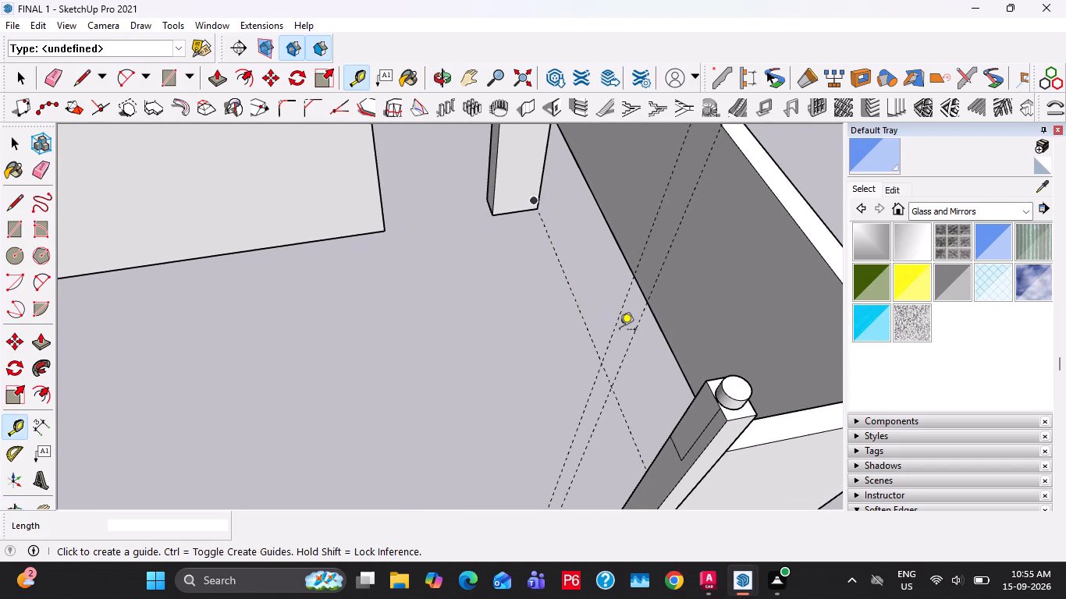
Add a parallel guide 9" from the guide running between the ground-floor pier and the gate post.
{"action": "left_click", "coordinate": [623, 416]}
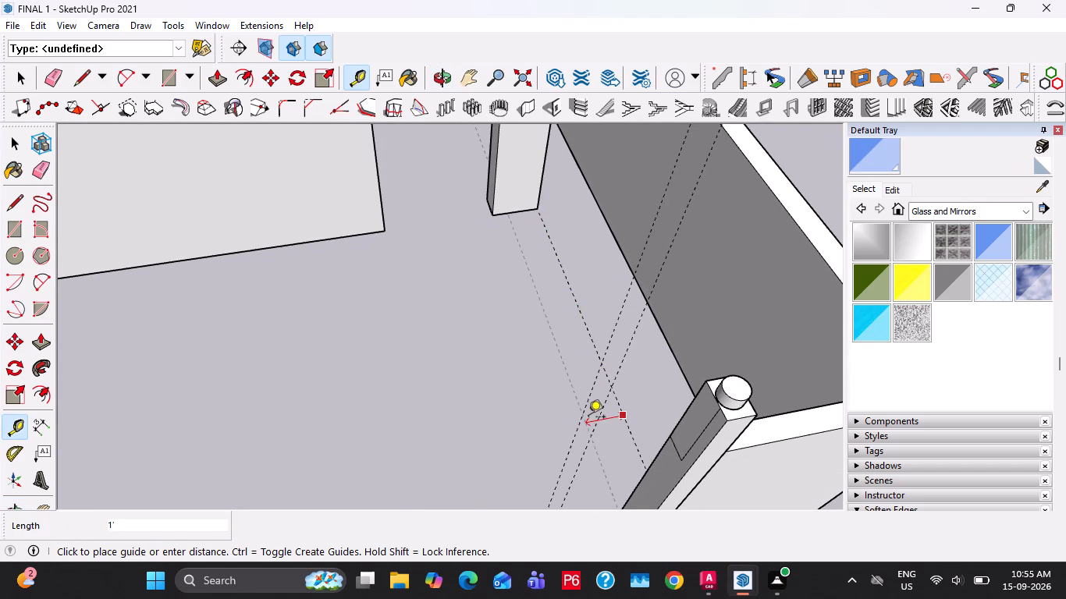
{"action": "type", "text": "9\""}
{"action": "key", "text": "Return"}
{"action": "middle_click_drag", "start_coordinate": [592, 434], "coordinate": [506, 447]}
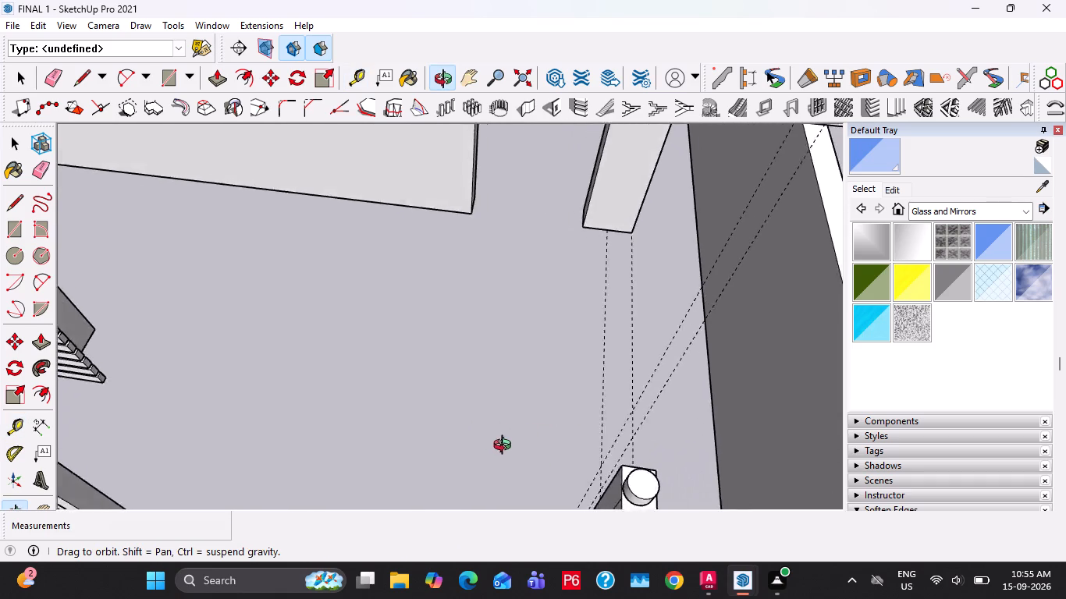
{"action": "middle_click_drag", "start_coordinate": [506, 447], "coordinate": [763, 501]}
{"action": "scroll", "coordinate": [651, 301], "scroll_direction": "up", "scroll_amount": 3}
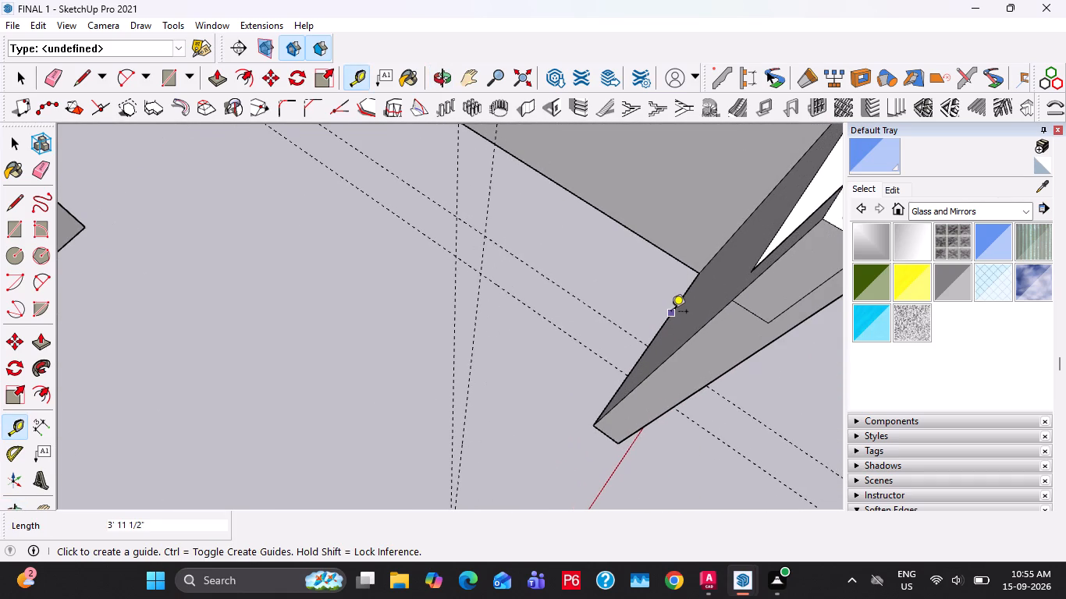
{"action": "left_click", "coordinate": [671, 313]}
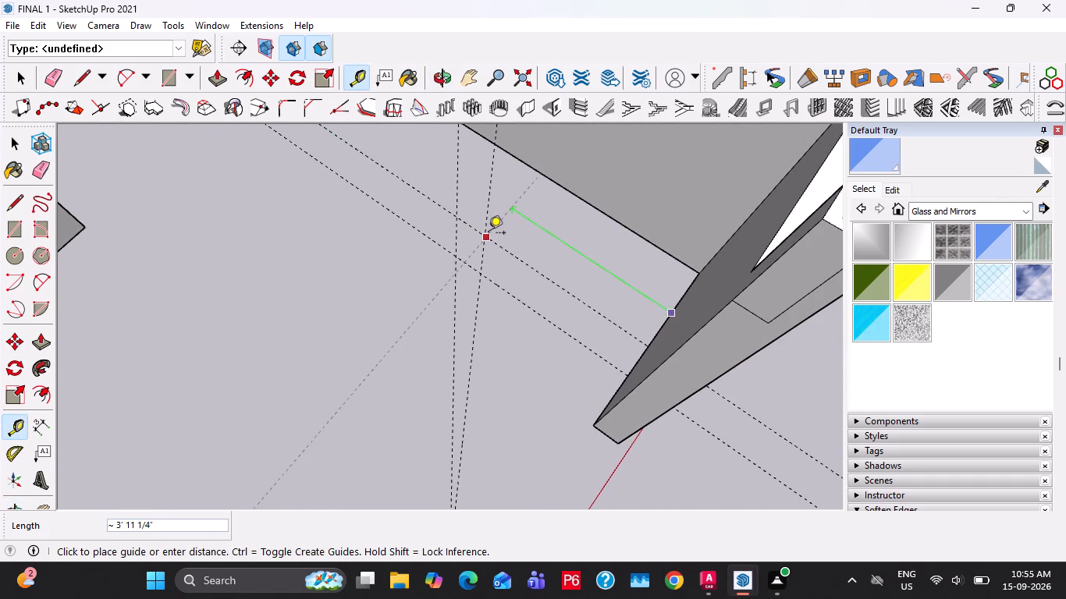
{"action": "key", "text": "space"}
Place a guide on the underside of the first-floor projection, 9" in from its side edge.
{"action": "middle_click_drag", "start_coordinate": [513, 284], "coordinate": [219, 244]}
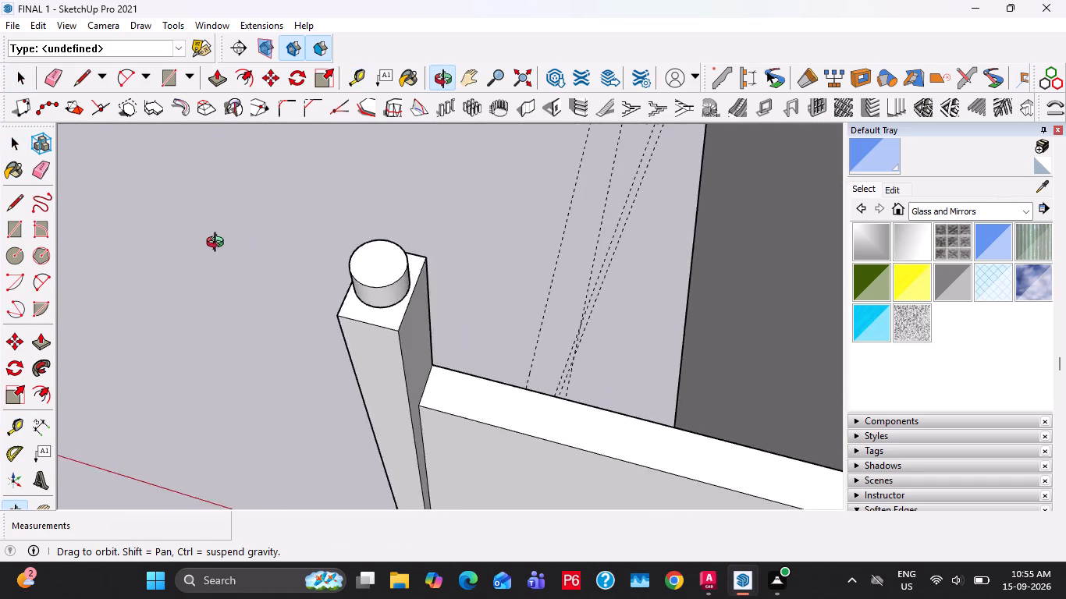
{"action": "middle_click_drag", "start_coordinate": [219, 244], "coordinate": [256, 244]}
{"action": "scroll", "coordinate": [532, 274], "scroll_direction": "down", "scroll_amount": 14}
{"action": "middle_click_drag", "start_coordinate": [530, 237], "coordinate": [571, 164], "text": "shift"}
{"action": "scroll", "coordinate": [623, 221], "scroll_direction": "up", "scroll_amount": 11}
{"action": "middle_click_drag", "start_coordinate": [599, 336], "coordinate": [553, 212]}
{"action": "scroll", "coordinate": [605, 246], "scroll_direction": "up", "scroll_amount": 3}
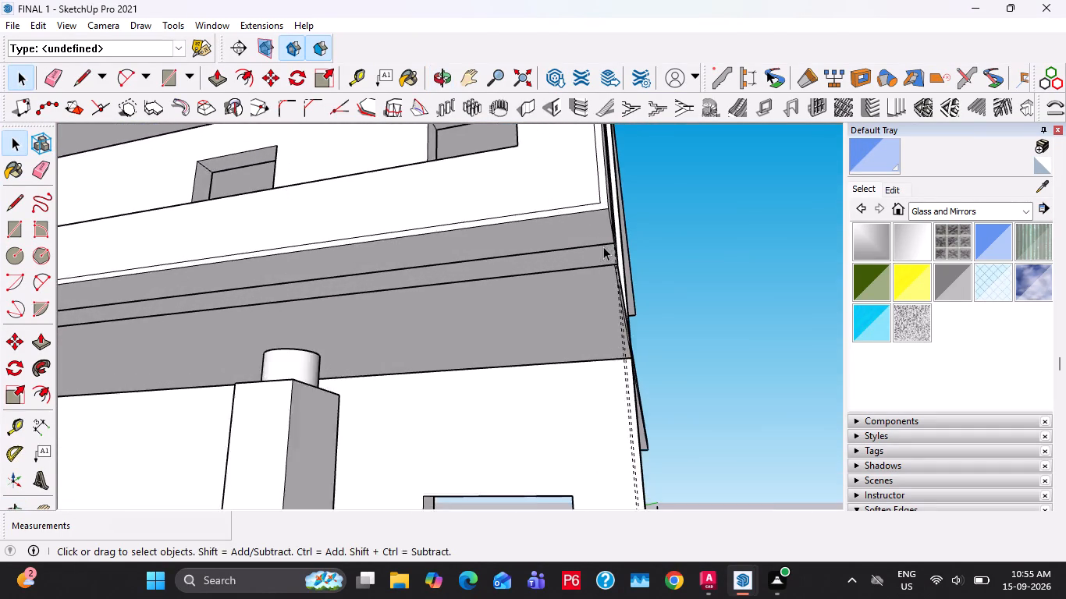
{"action": "scroll", "coordinate": [603, 246], "scroll_direction": "up", "scroll_amount": 1}
{"action": "middle_click_drag", "start_coordinate": [605, 251], "coordinate": [638, 225]}
{"action": "scroll", "coordinate": [592, 275], "scroll_direction": "up", "scroll_amount": 3}
{"action": "key", "text": "t"}
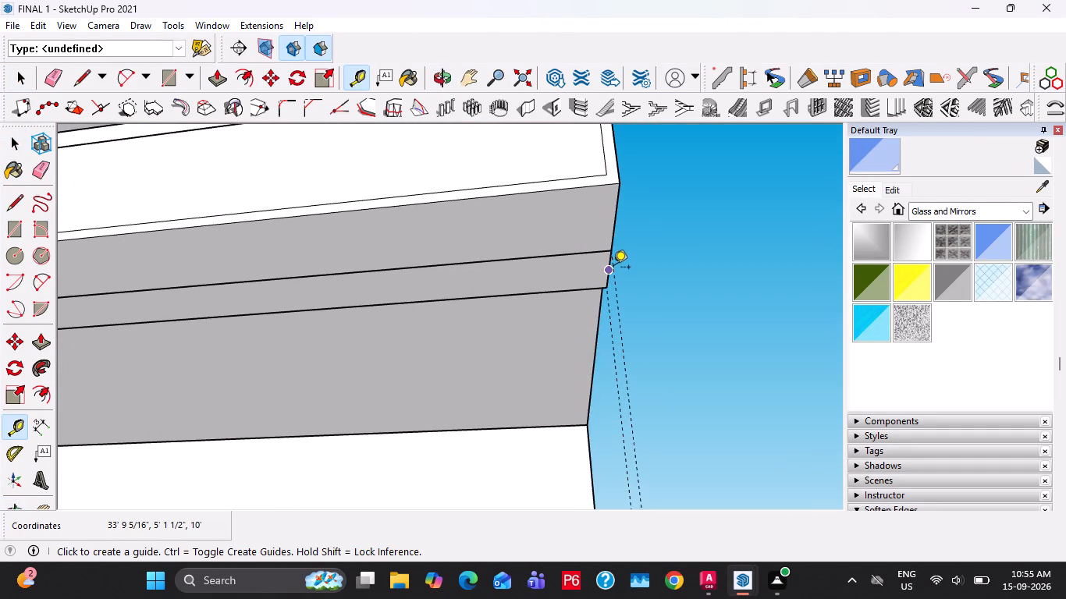
{"action": "left_click_drag", "start_coordinate": [609, 273], "coordinate": [596, 271]}
{"action": "type", "text": "9\""}
{"action": "key", "text": "Return"}
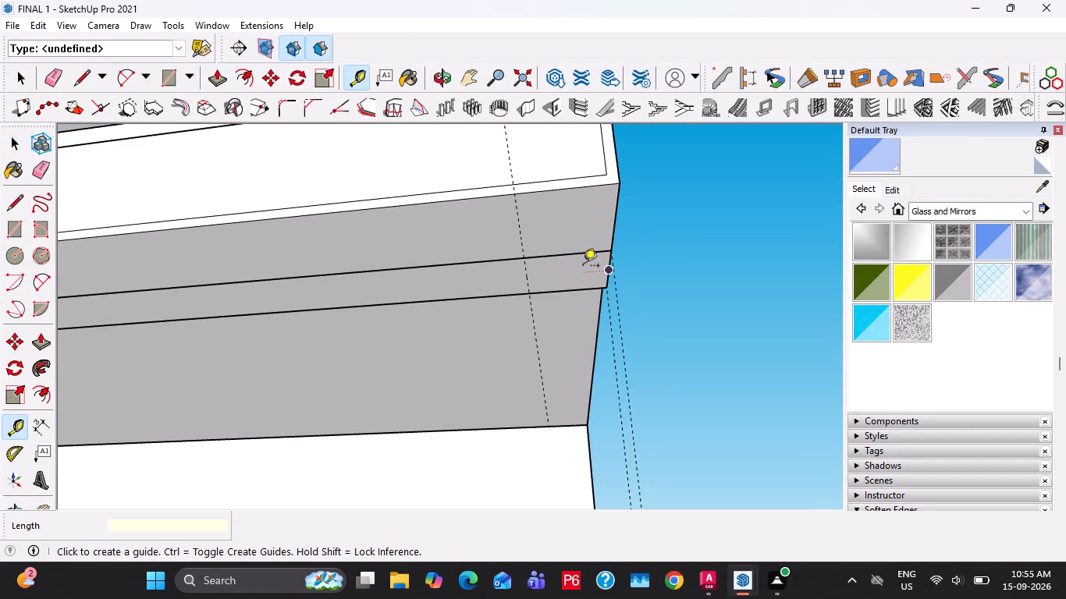
Offset a guide 6' 9" from the underside's inner edge to the narrow strip's outer line, and another 9" back inward.
{"action": "left_click", "coordinate": [566, 429]}
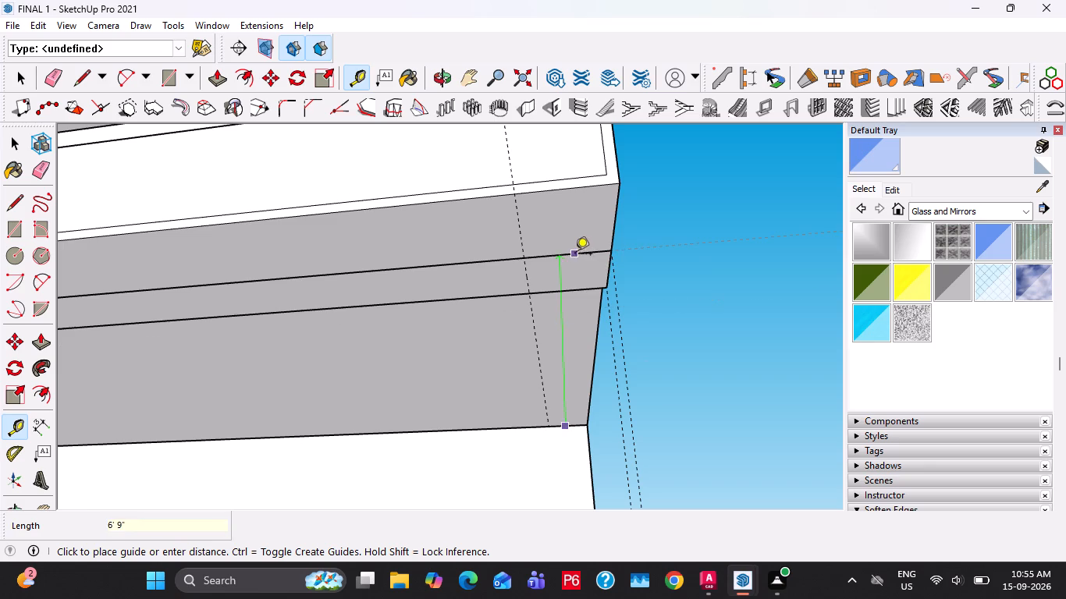
{"action": "left_click", "coordinate": [575, 255]}
{"action": "left_click", "coordinate": [554, 255]}
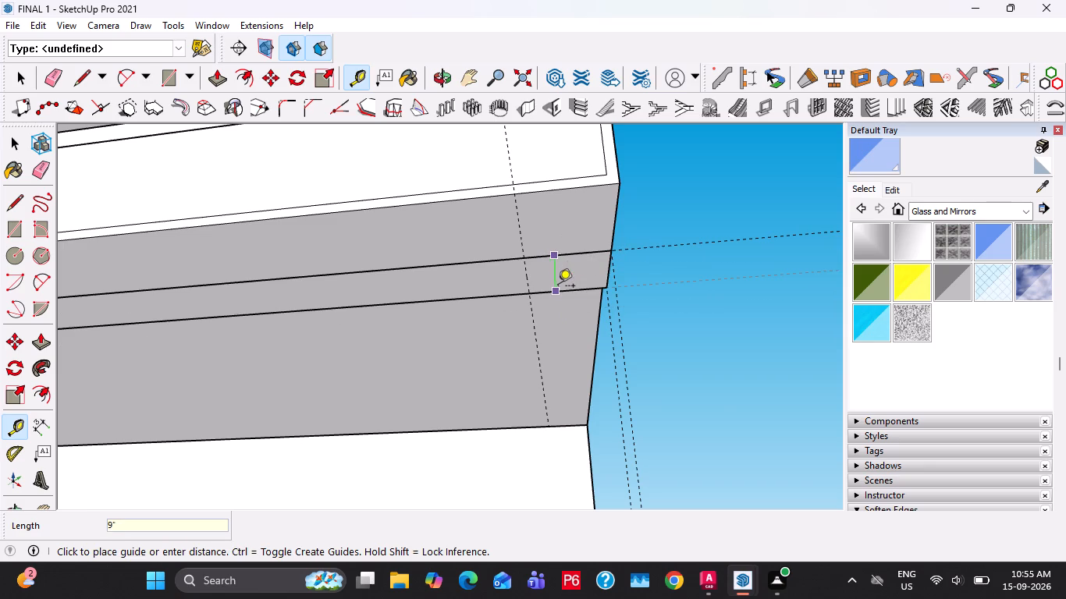
{"action": "key", "text": "9"}
{"action": "key", "text": "shift+quotedbl"}
{"action": "key", "text": "Return"}
{"action": "key", "text": "space"}
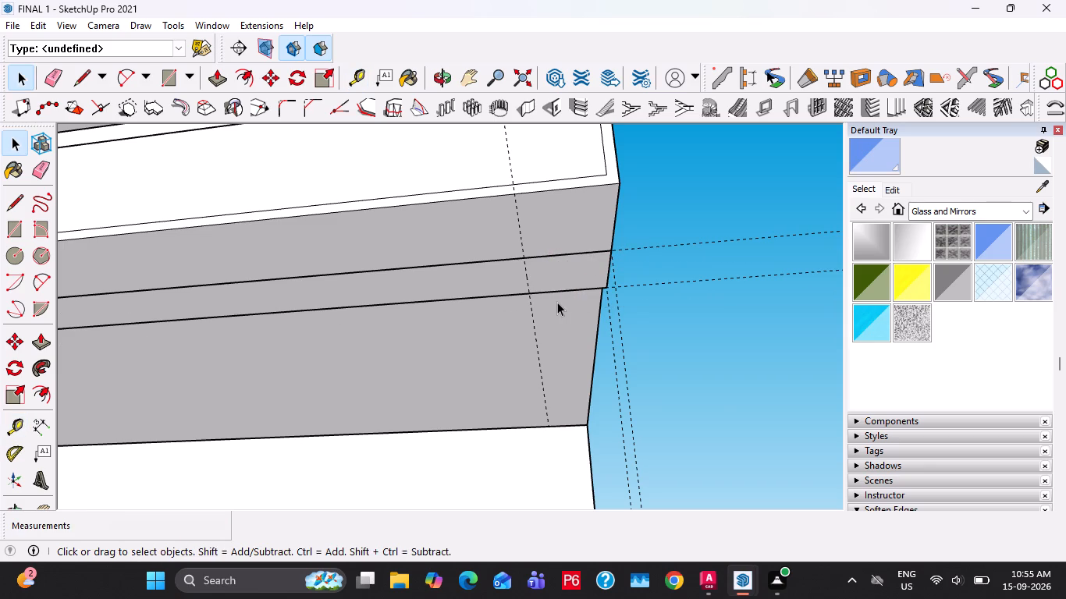
Draw a 9" square column outline at the side corner of the underside strip, using the guides.
{"action": "key", "text": "r"}
{"action": "left_click_drag", "start_coordinate": [521, 260], "coordinate": [530, 267]}
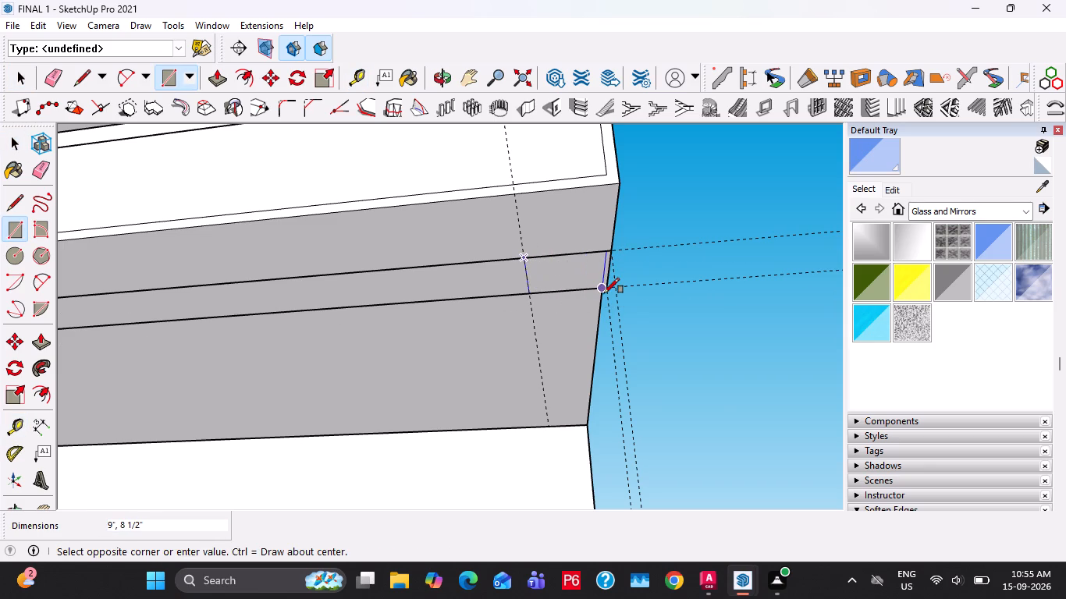
{"action": "left_click", "coordinate": [607, 292]}
{"action": "key", "text": "space"}
Extrude the square face down to the base level of the ground-floor pier to form a column.
{"action": "left_click", "coordinate": [576, 276]}
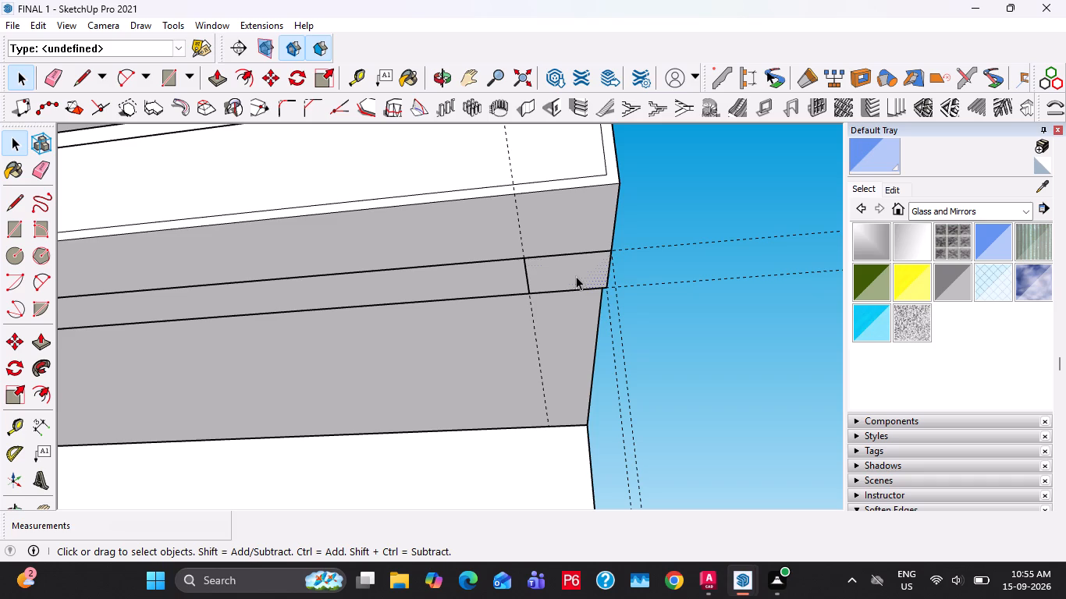
{"action": "key", "text": "p"}
{"action": "left_click", "coordinate": [576, 276]}
{"action": "middle_click_drag", "start_coordinate": [573, 377], "coordinate": [652, 506]}
{"action": "scroll", "coordinate": [652, 506], "scroll_direction": "down", "scroll_amount": 7}
{"action": "middle_click_drag", "start_coordinate": [568, 463], "coordinate": [611, 313], "text": "shift"}
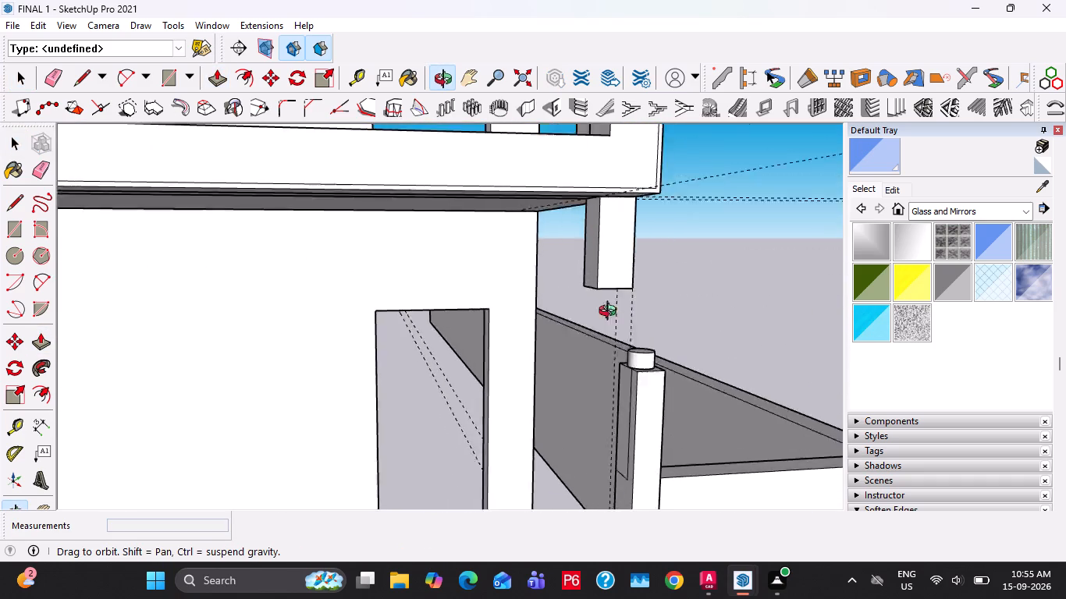
{"action": "middle_click_drag", "start_coordinate": [611, 313], "coordinate": [632, 320], "text": "shift"}
{"action": "left_click", "coordinate": [478, 346]}
Select the whole new column and make it a group.
{"action": "key", "text": "space"}
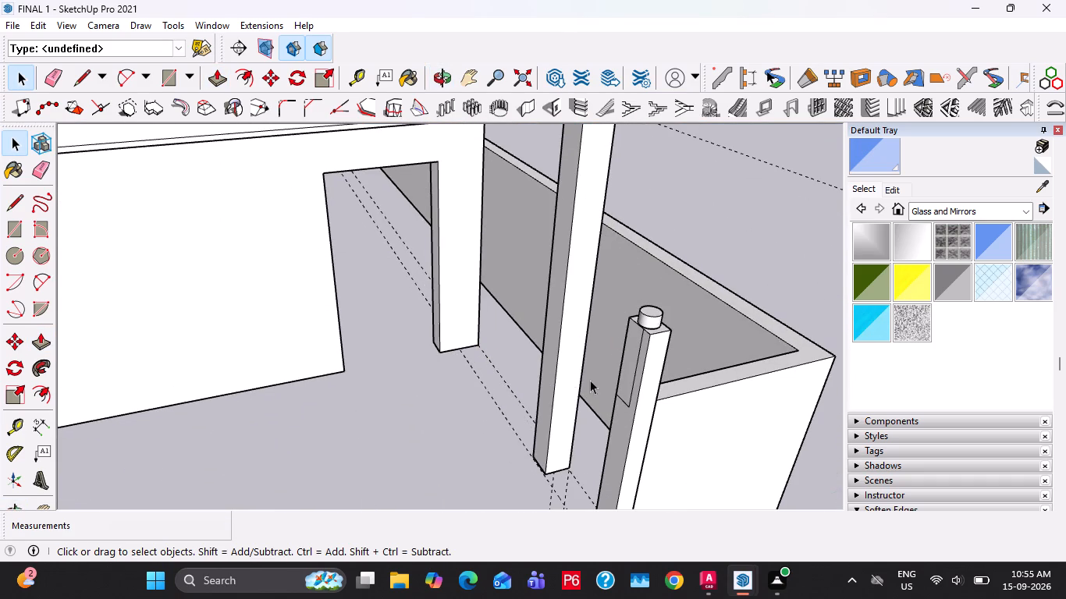
{"action": "triple_click", "coordinate": [569, 381]}
{"action": "right_click", "coordinate": [568, 381]}
{"action": "left_click", "coordinate": [630, 238]}
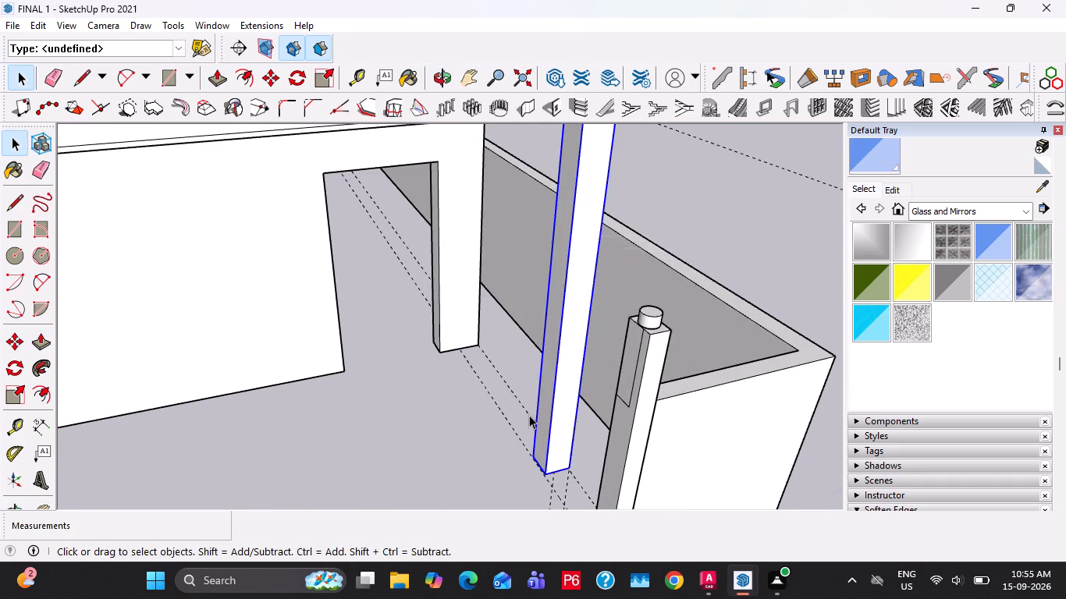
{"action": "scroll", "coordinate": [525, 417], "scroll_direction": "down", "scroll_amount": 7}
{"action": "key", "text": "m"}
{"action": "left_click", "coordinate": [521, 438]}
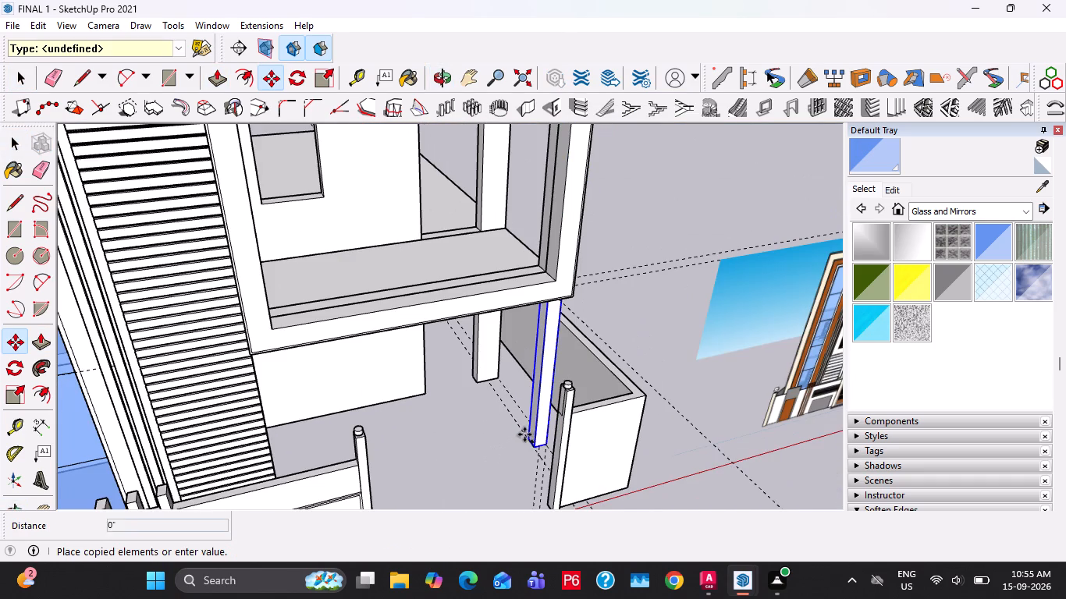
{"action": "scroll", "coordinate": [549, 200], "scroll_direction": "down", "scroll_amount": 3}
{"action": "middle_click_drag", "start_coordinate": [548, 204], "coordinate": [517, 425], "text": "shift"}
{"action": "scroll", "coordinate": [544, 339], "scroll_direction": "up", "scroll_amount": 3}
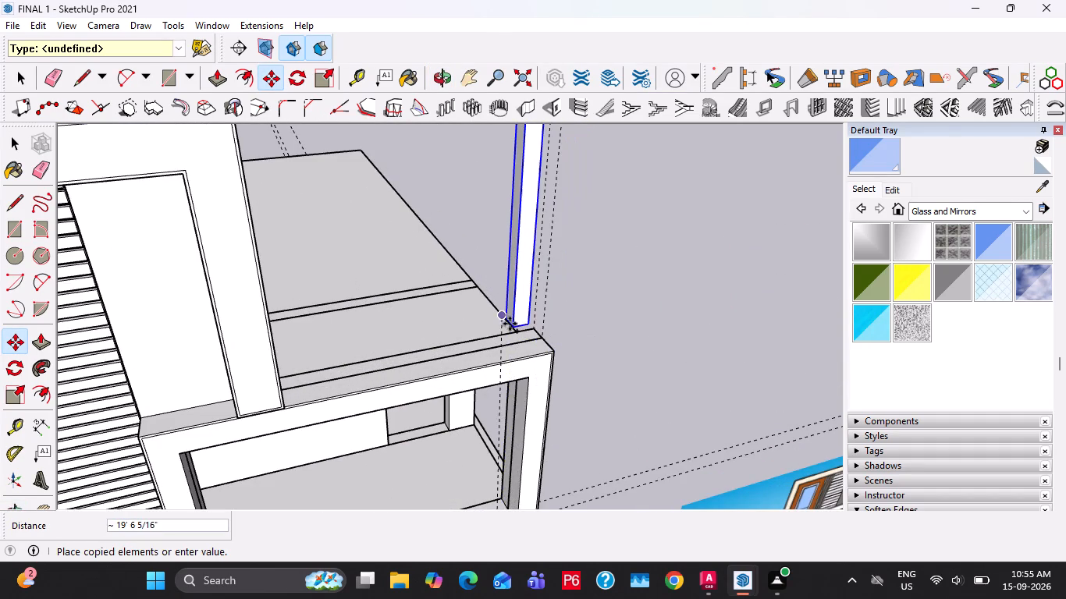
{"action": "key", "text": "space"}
Copy the column group straight up from its base corner to the top of the projecting frame.
{"action": "scroll", "coordinate": [479, 320], "scroll_direction": "down", "scroll_amount": 4}
{"action": "middle_click_drag", "start_coordinate": [534, 392], "coordinate": [528, 386], "text": "shift"}
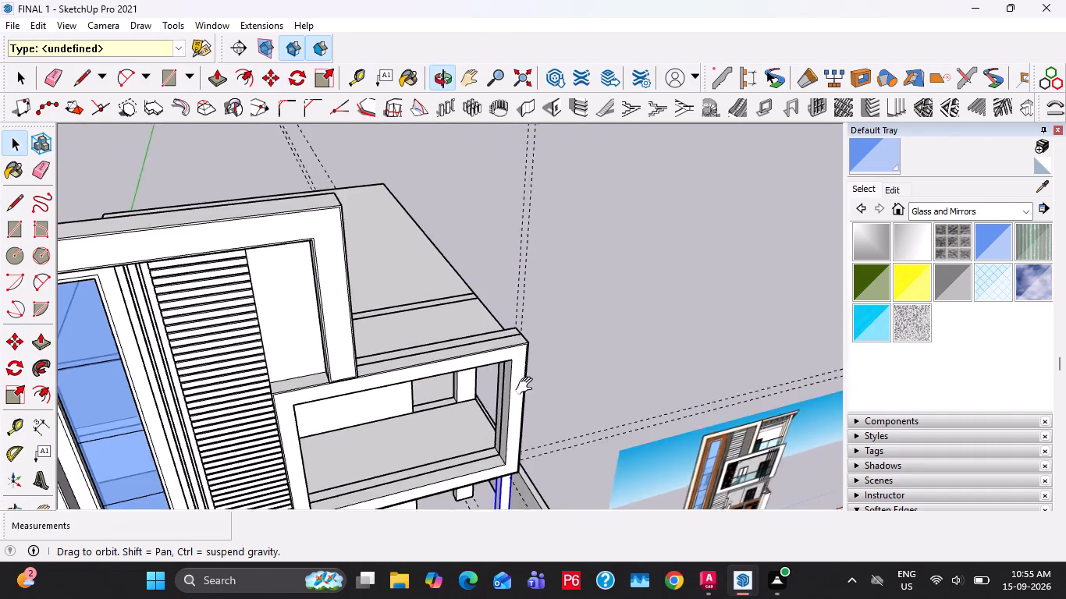
{"action": "middle_click_drag", "start_coordinate": [528, 386], "coordinate": [499, 225], "text": "shift"}
{"action": "scroll", "coordinate": [473, 453], "scroll_direction": "up", "scroll_amount": 7}
{"action": "key", "text": "m"}
{"action": "left_click", "coordinate": [475, 416]}
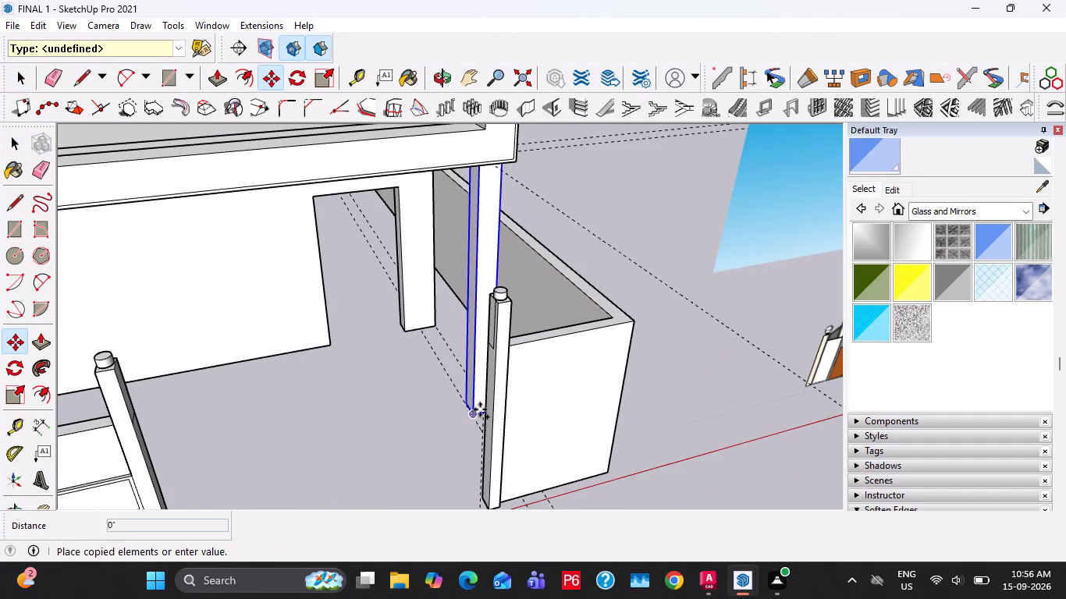
{"action": "middle_click_drag", "start_coordinate": [472, 187], "coordinate": [485, 385], "text": "shift"}
{"action": "scroll", "coordinate": [496, 302], "scroll_direction": "down", "scroll_amount": 4}
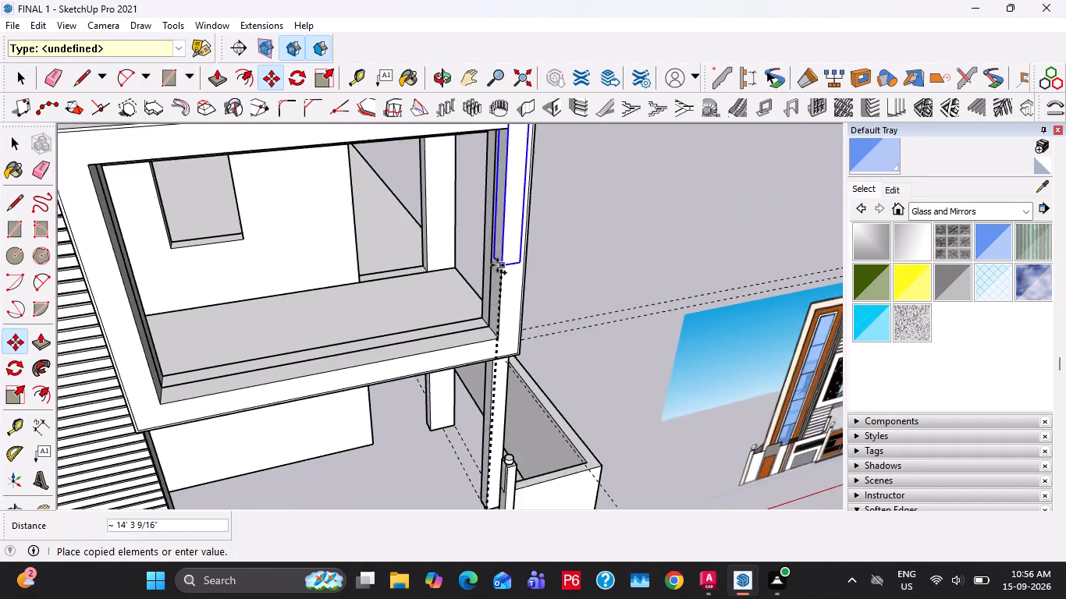
{"action": "middle_click_drag", "start_coordinate": [497, 265], "coordinate": [489, 503], "text": "shift"}
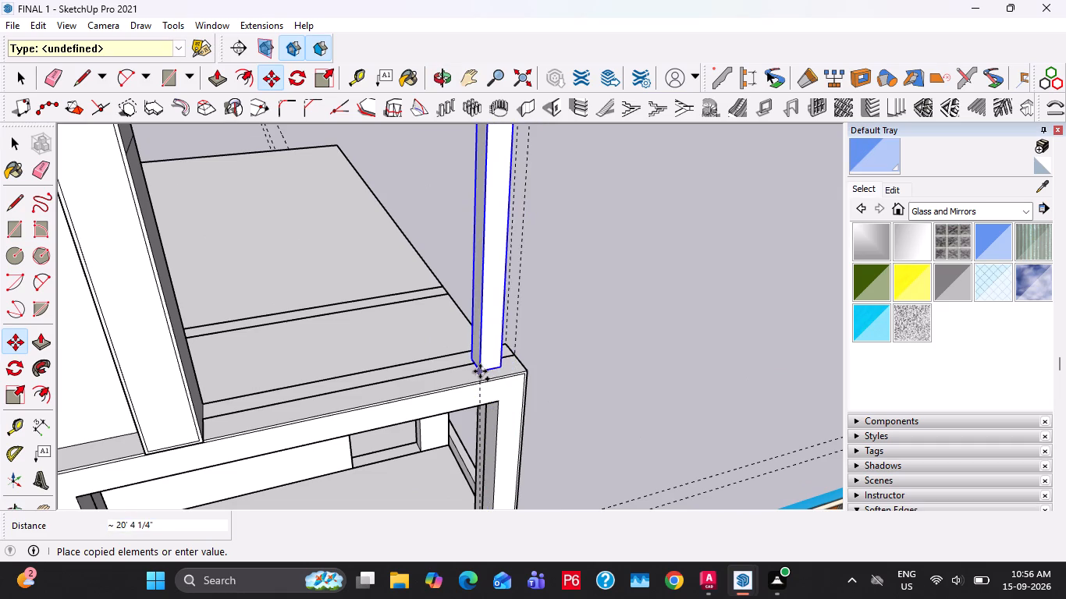
{"action": "left_click", "coordinate": [490, 370]}
Move the copied column by its outer base corner so its base meets the projecting frame's top surface.
{"action": "middle_click_drag", "start_coordinate": [513, 360], "coordinate": [403, 370]}
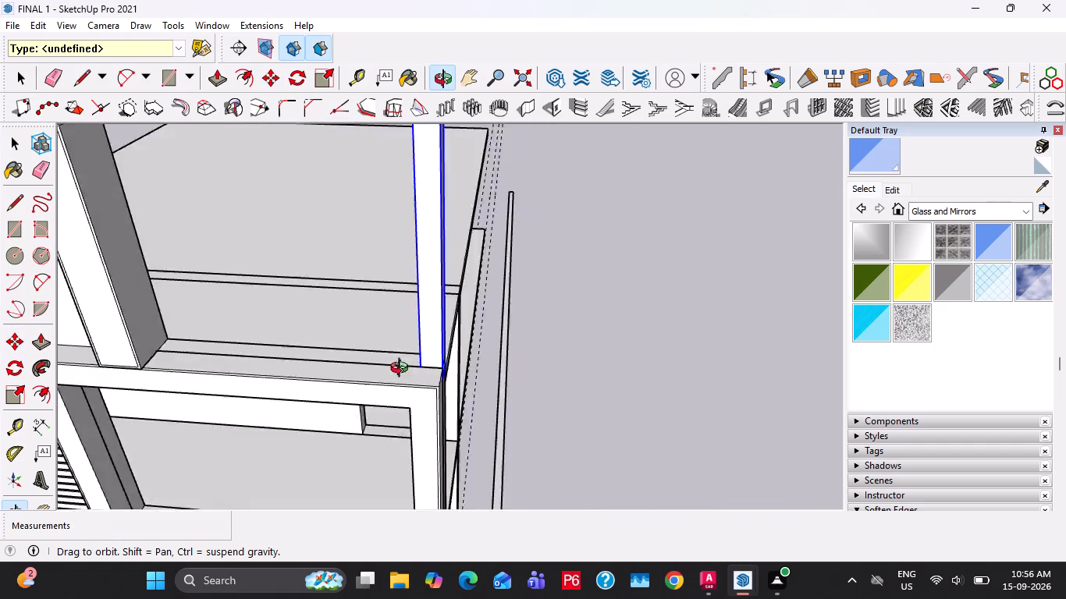
{"action": "middle_click_drag", "start_coordinate": [403, 370], "coordinate": [271, 365]}
{"action": "scroll", "coordinate": [393, 342], "scroll_direction": "up", "scroll_amount": 8}
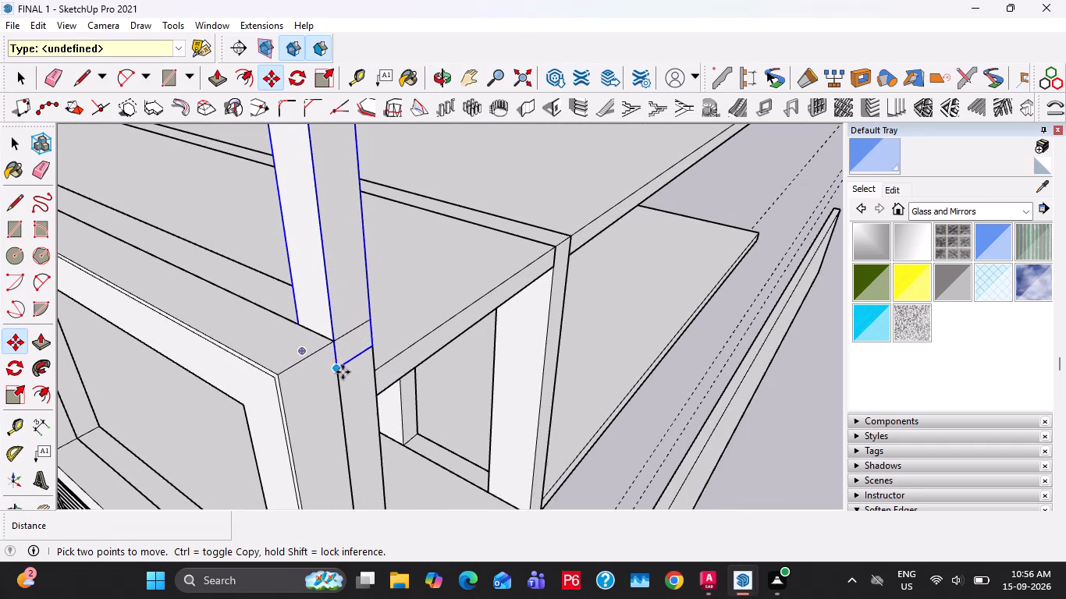
{"action": "left_click", "coordinate": [342, 371]}
{"action": "left_click", "coordinate": [339, 344]}
{"action": "key", "text": "space"}
{"action": "key", "text": "space"}
Copy the upper column 10' back along the side edge of the terrace slab.
{"action": "scroll", "coordinate": [364, 331], "scroll_direction": "down", "scroll_amount": 20}
{"action": "scroll", "coordinate": [364, 331], "scroll_direction": "down", "scroll_amount": 1}
{"action": "middle_click_drag", "start_coordinate": [264, 317], "coordinate": [407, 239]}
{"action": "scroll", "coordinate": [613, 466], "scroll_direction": "up", "scroll_amount": 5}
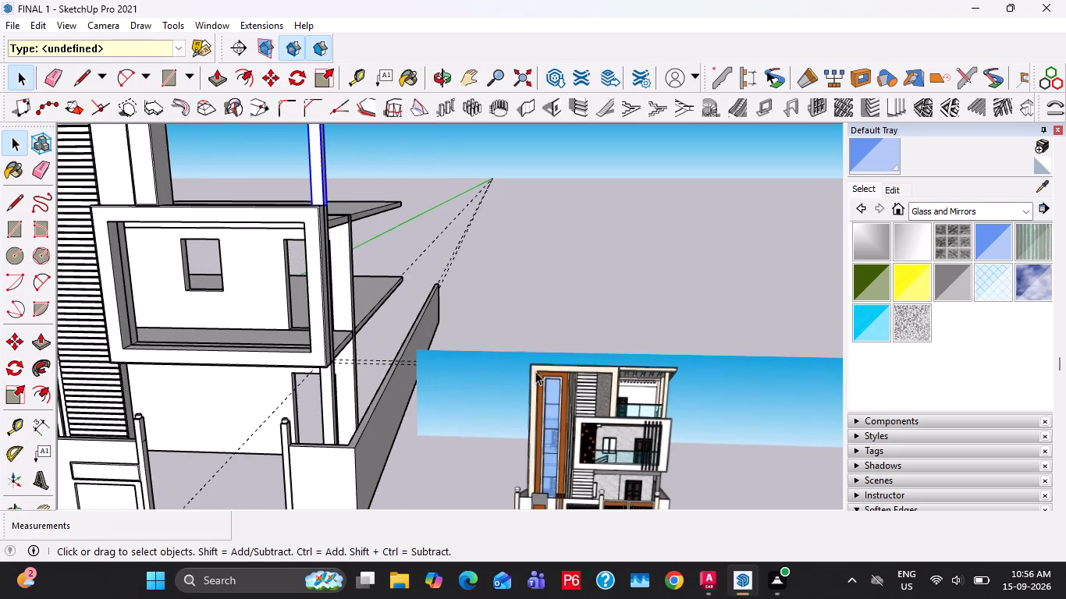
{"action": "middle_click_drag", "start_coordinate": [301, 337], "coordinate": [165, 565], "text": "shift"}
{"action": "middle_click_drag", "start_coordinate": [372, 380], "coordinate": [229, 420]}
{"action": "scroll", "coordinate": [393, 308], "scroll_direction": "up", "scroll_amount": 1}
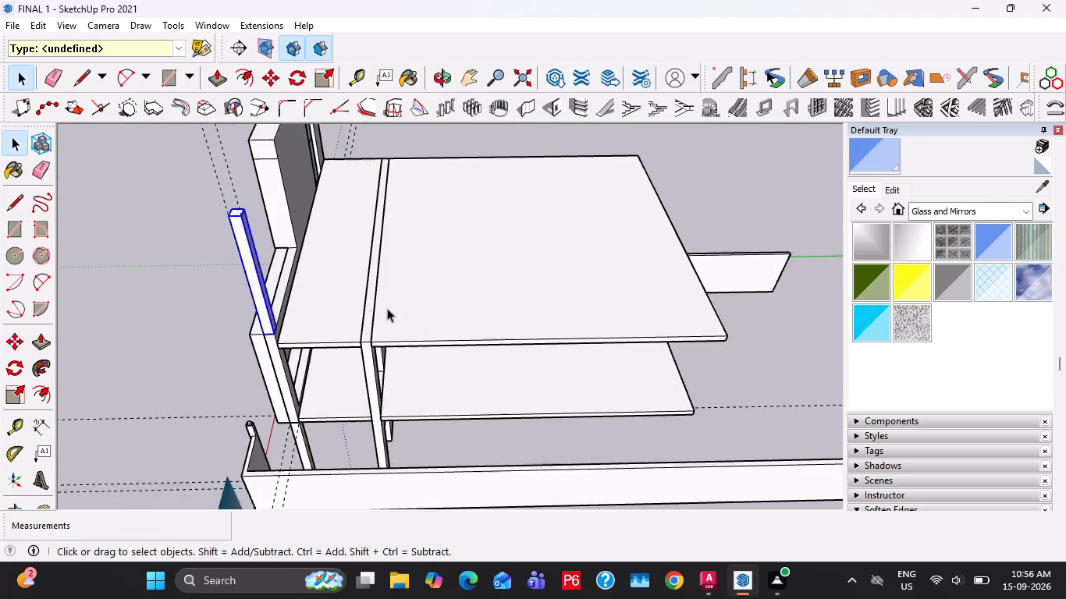
{"action": "scroll", "coordinate": [387, 308], "scroll_direction": "up", "scroll_amount": 1}
{"action": "middle_click_drag", "start_coordinate": [322, 328], "coordinate": [302, 340]}
{"action": "key", "text": "m"}
{"action": "scroll", "coordinate": [263, 343], "scroll_direction": "up", "scroll_amount": 2}
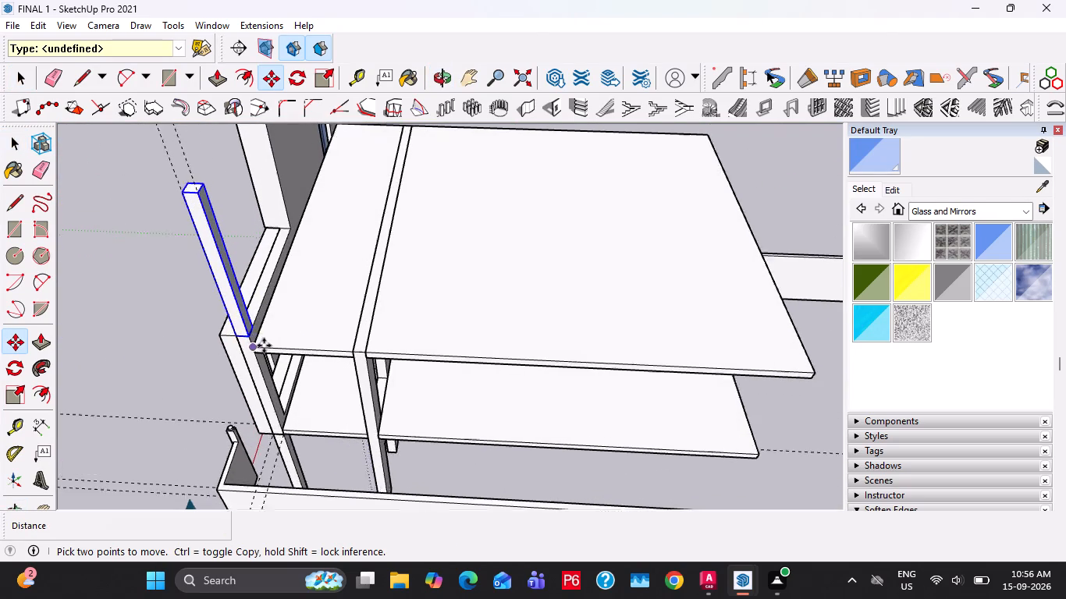
{"action": "scroll", "coordinate": [264, 346], "scroll_direction": "up", "scroll_amount": 6}
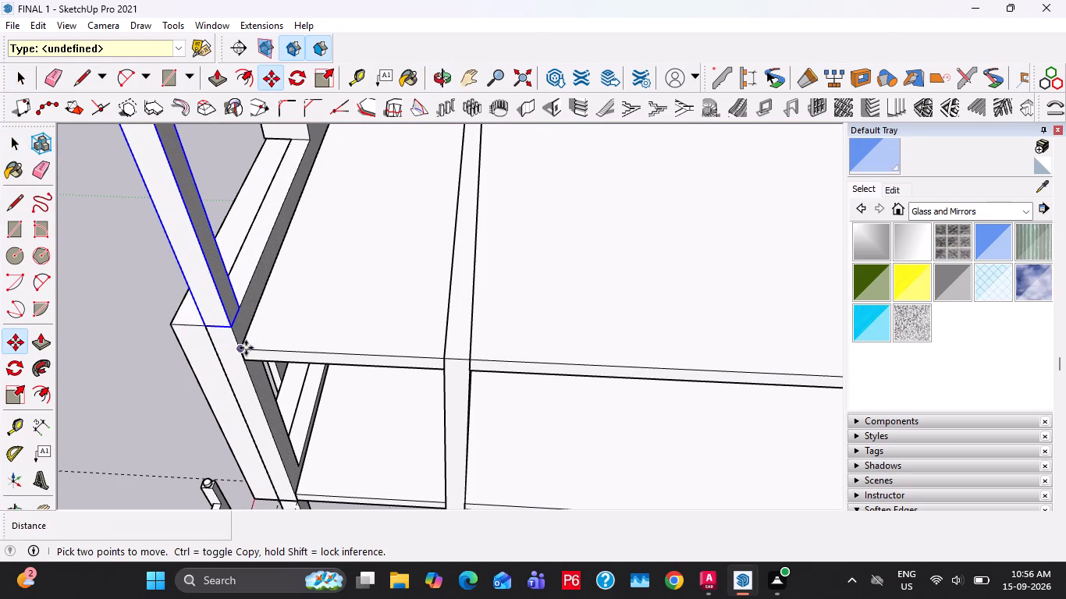
{"action": "left_click", "coordinate": [247, 348]}
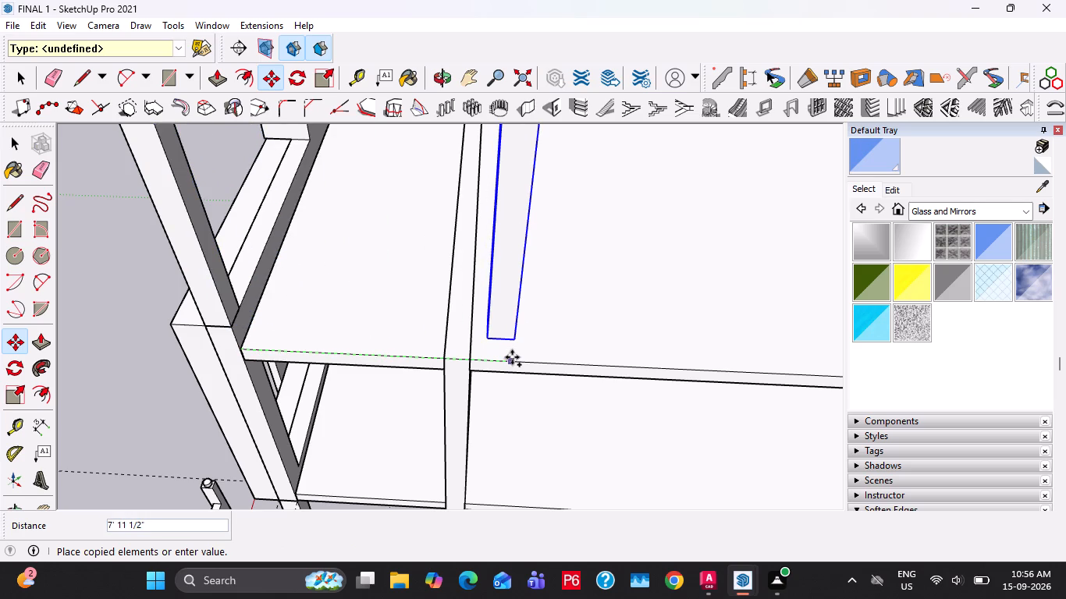
{"action": "type", "text": "10'"}
{"action": "key", "text": "Return"}
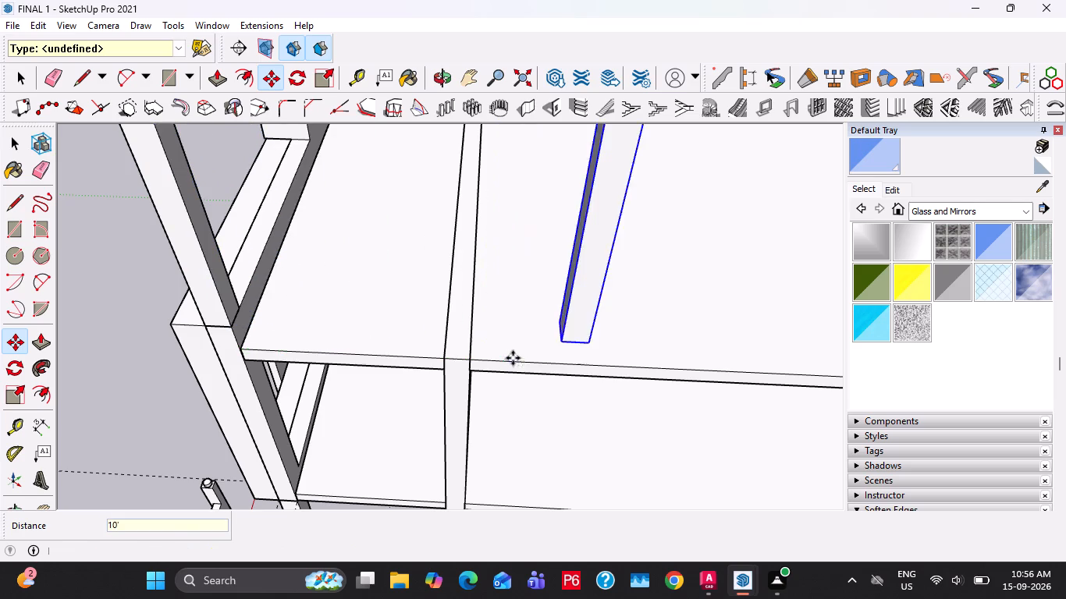
{"action": "key", "text": "space"}
Examine the terrace roof and columns in the reference elevation image against the model.
{"action": "scroll", "coordinate": [510, 377], "scroll_direction": "down", "scroll_amount": 11}
{"action": "middle_click_drag", "start_coordinate": [432, 296], "coordinate": [617, 184]}
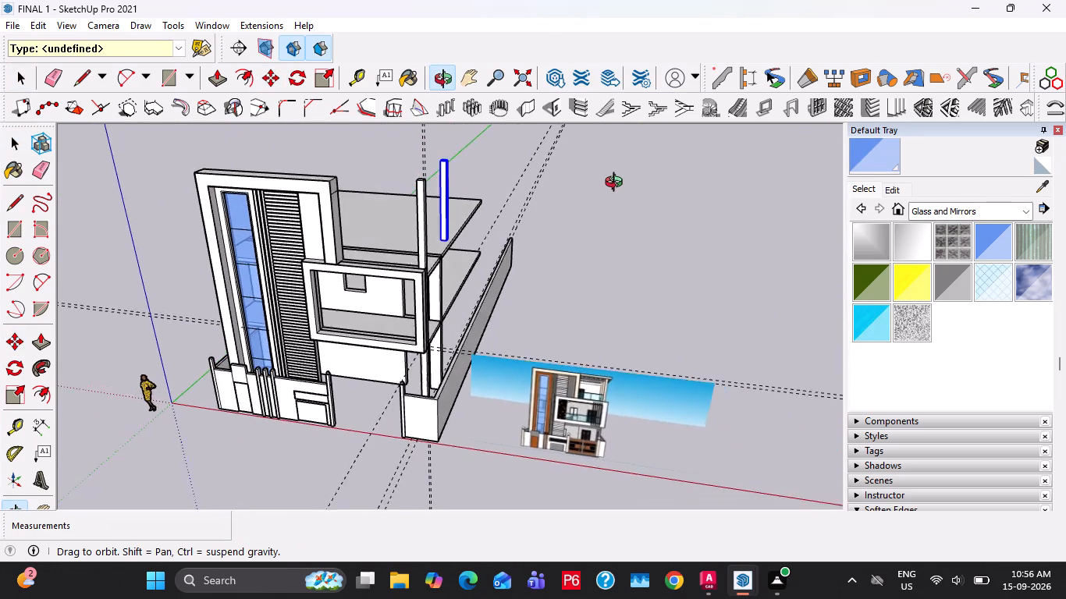
{"action": "middle_click_drag", "start_coordinate": [617, 184], "coordinate": [624, 173]}
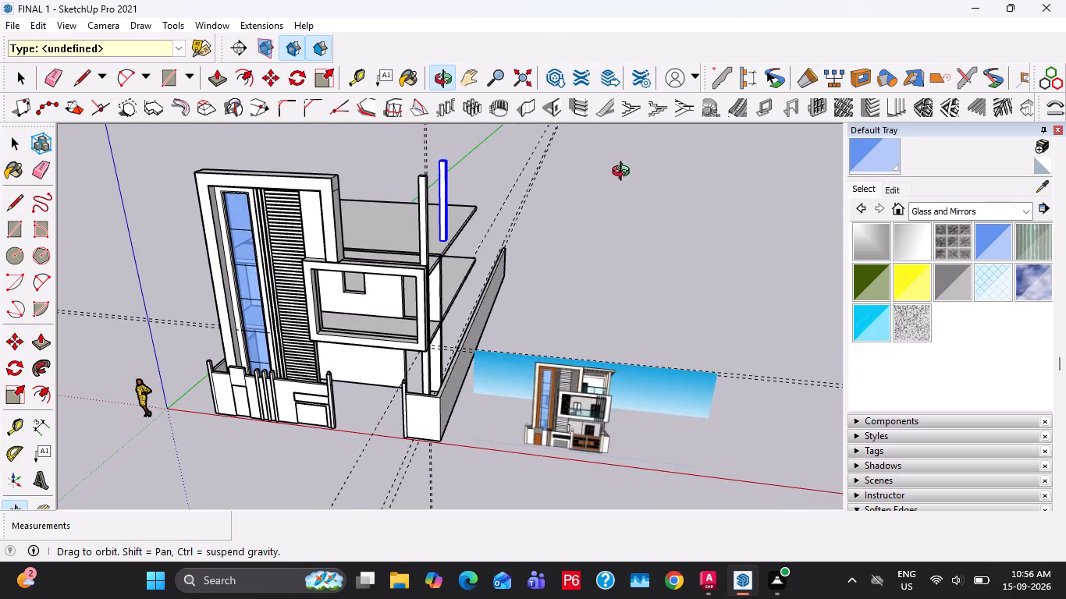
{"action": "middle_click_drag", "start_coordinate": [624, 173], "coordinate": [556, 164]}
{"action": "scroll", "coordinate": [578, 481], "scroll_direction": "up", "scroll_amount": 3}
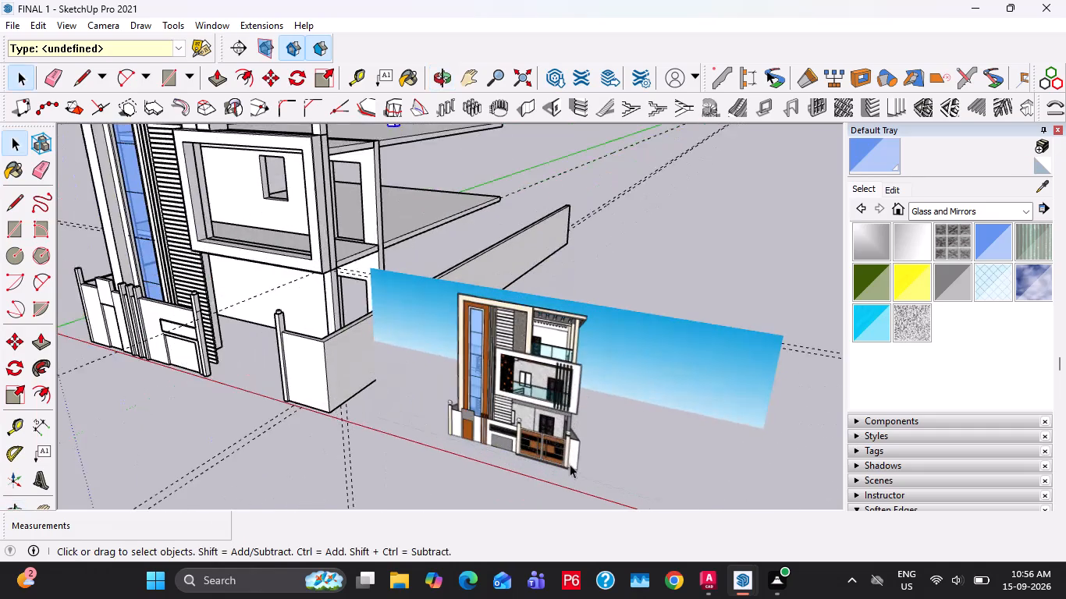
{"action": "scroll", "coordinate": [570, 464], "scroll_direction": "up", "scroll_amount": 6}
{"action": "scroll", "coordinate": [545, 395], "scroll_direction": "down", "scroll_amount": 6}
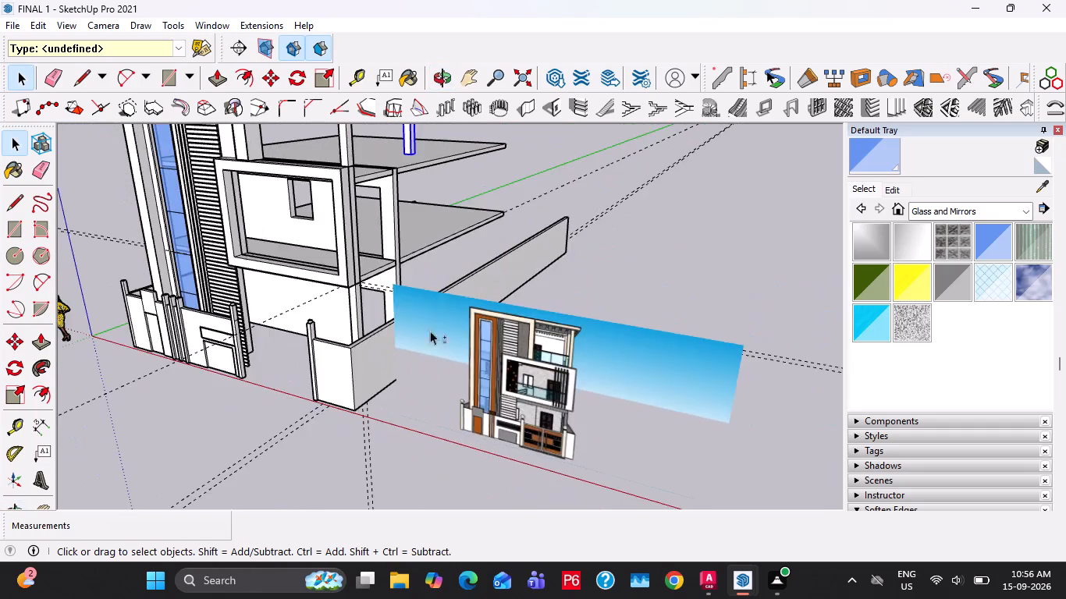
{"action": "middle_click_drag", "start_coordinate": [339, 266], "coordinate": [449, 469], "text": "shift"}
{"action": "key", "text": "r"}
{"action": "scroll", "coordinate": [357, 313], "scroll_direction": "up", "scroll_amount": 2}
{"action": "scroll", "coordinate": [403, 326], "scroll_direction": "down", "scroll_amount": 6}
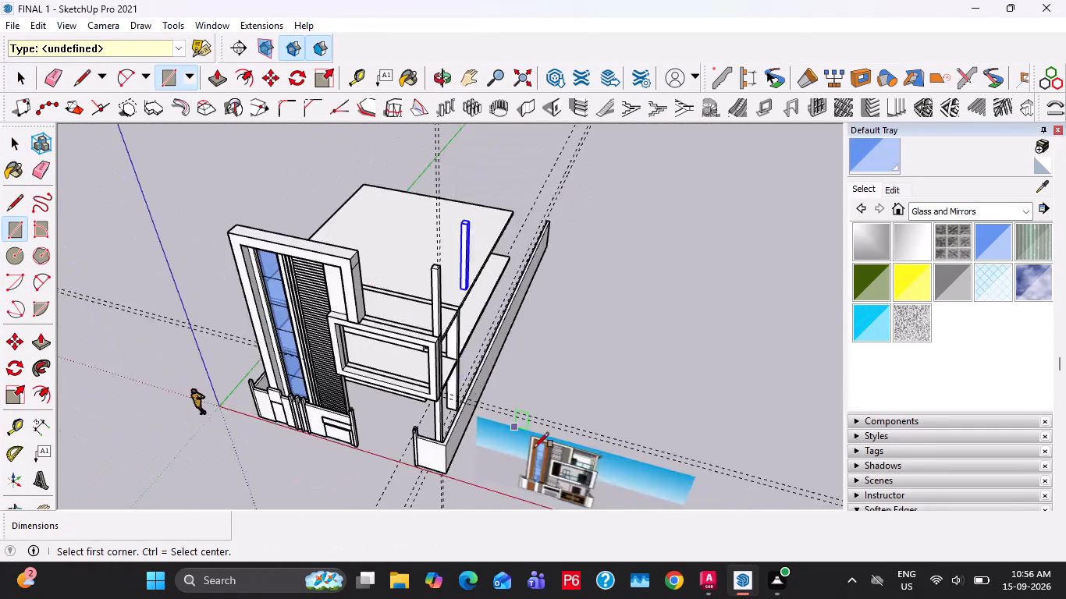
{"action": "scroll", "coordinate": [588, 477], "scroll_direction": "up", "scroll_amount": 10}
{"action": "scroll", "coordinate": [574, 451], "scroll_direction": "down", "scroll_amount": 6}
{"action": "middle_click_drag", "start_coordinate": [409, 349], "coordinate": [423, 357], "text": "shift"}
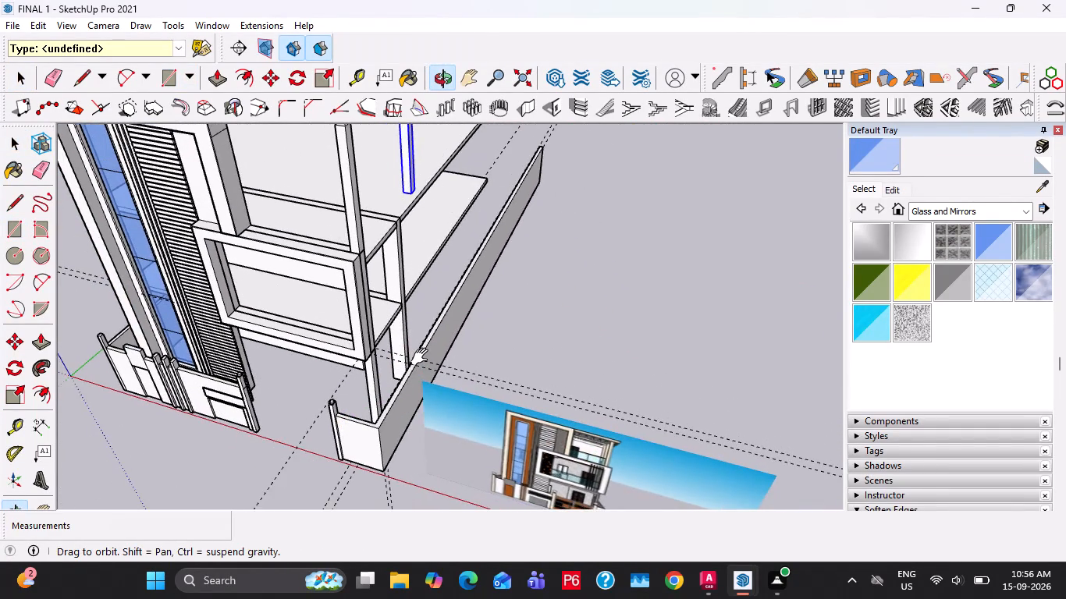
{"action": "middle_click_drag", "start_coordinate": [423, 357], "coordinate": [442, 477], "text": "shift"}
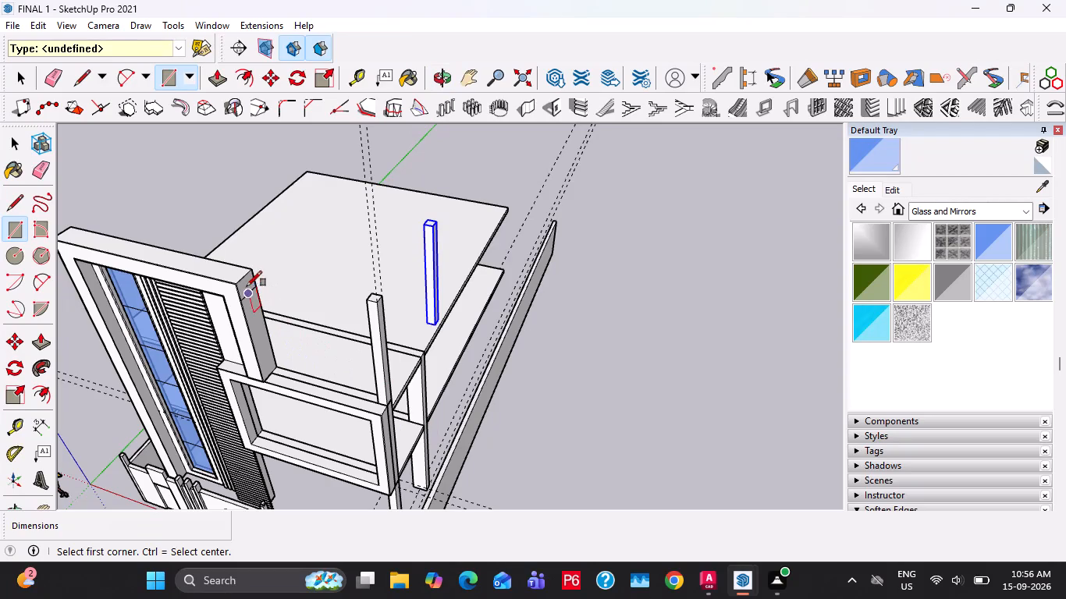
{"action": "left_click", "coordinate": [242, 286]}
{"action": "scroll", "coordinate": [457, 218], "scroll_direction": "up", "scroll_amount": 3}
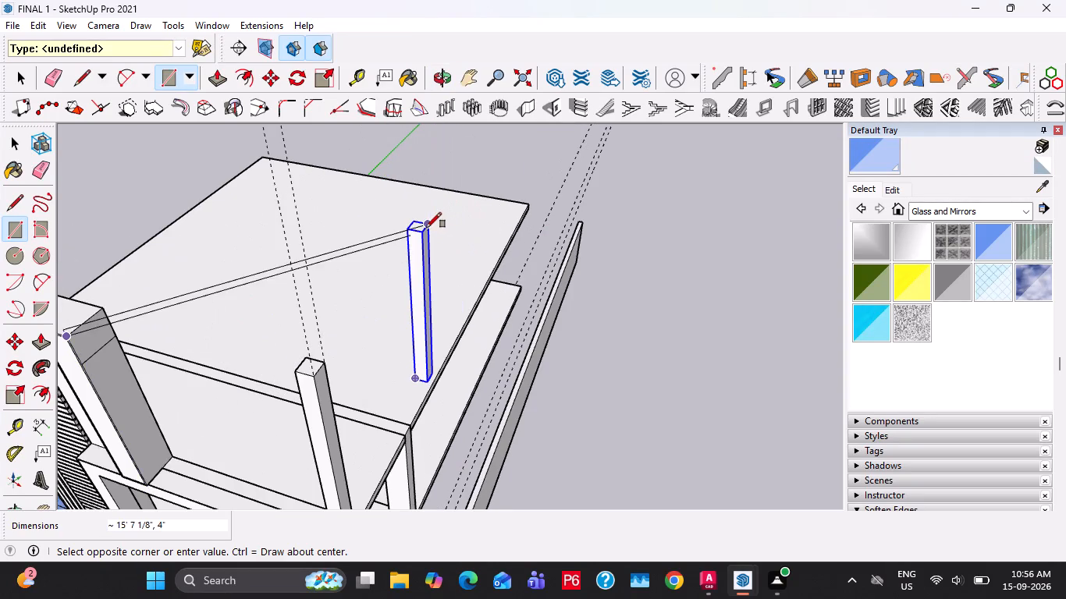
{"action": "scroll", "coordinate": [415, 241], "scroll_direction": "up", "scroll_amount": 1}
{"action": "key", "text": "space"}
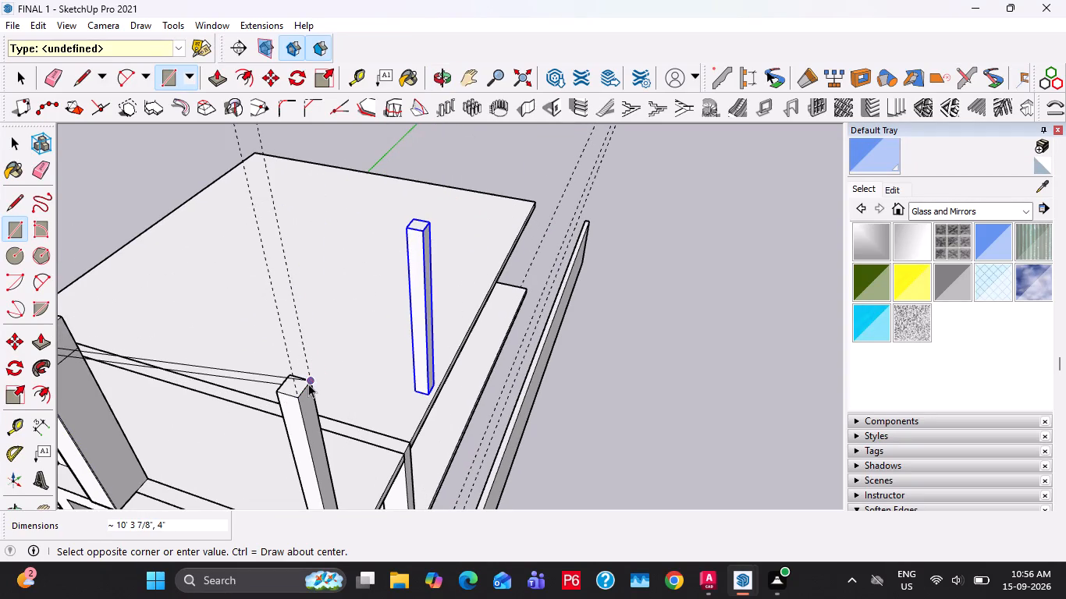
Draw a rectangle spanning the tops of the front and rear terrace columns.
{"action": "middle_click_drag", "start_coordinate": [304, 393], "coordinate": [318, 403], "text": "shift"}
{"action": "key", "text": "r"}
{"action": "left_click_drag", "start_coordinate": [299, 393], "coordinate": [306, 393]}
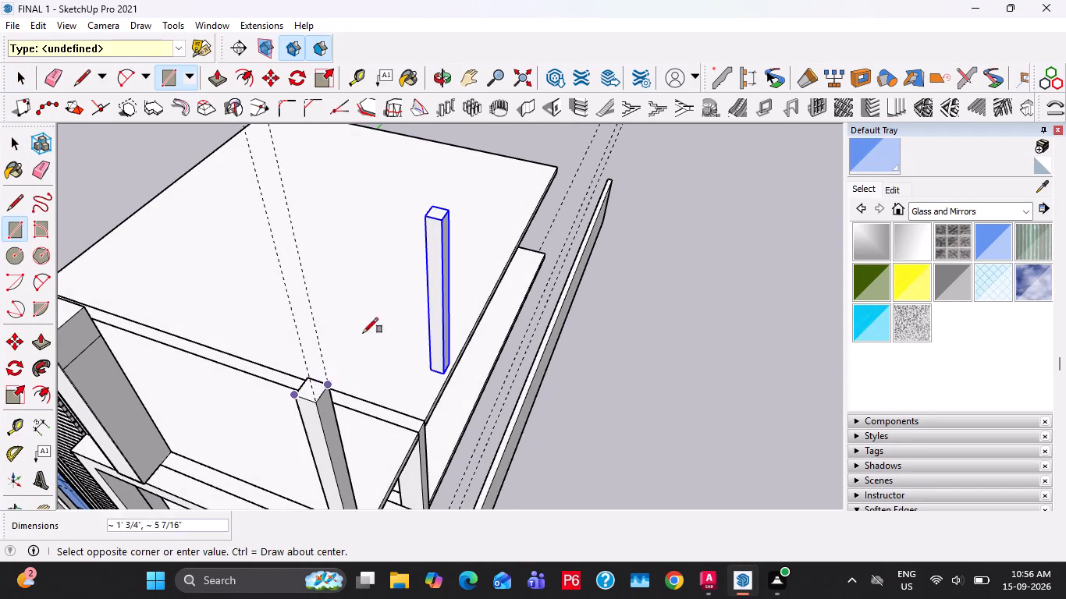
{"action": "scroll", "coordinate": [437, 207], "scroll_direction": "up", "scroll_amount": 3}
{"action": "left_click", "coordinate": [451, 214]}
{"action": "key", "text": "space"}
Push/Pull the rectangle spanning the two column tops up 6".
{"action": "left_click", "coordinate": [418, 250]}
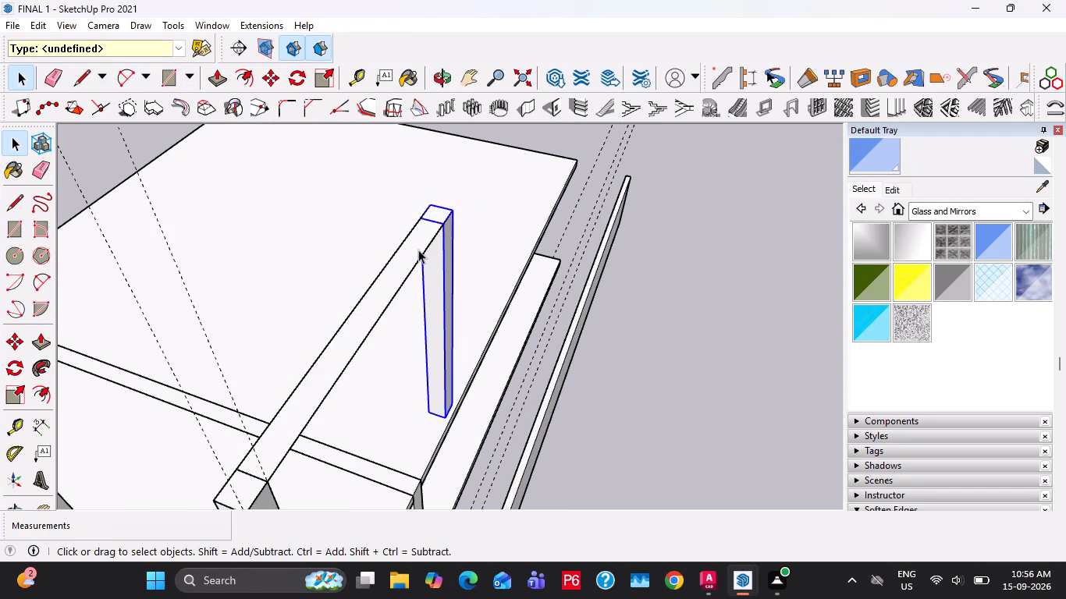
{"action": "key", "text": "p"}
{"action": "left_click", "coordinate": [418, 250]}
{"action": "type", "text": "6\""}
{"action": "key", "text": "Return"}
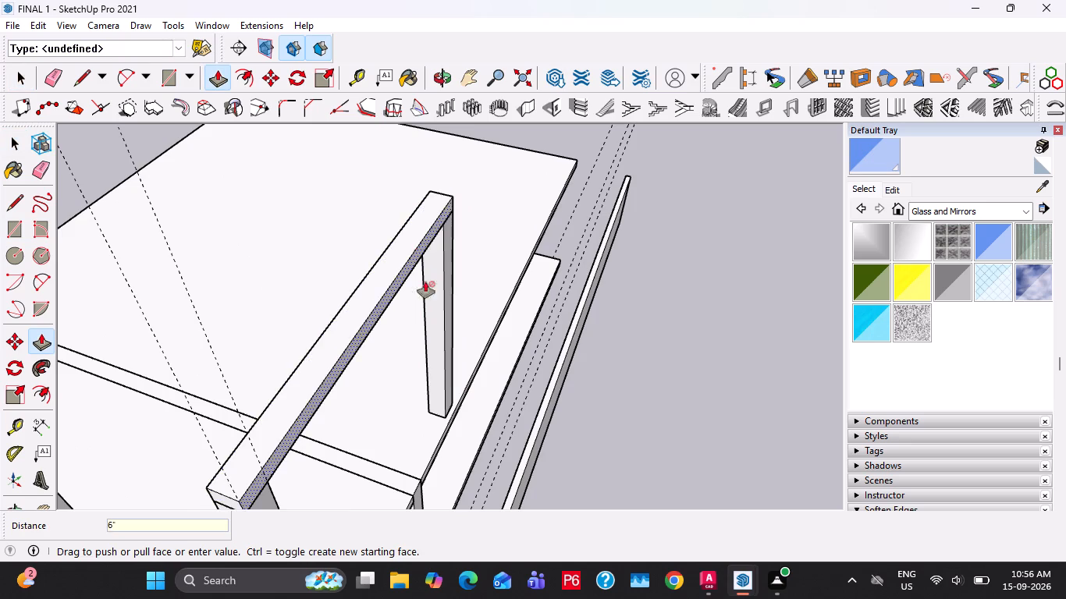
{"action": "middle_click_drag", "start_coordinate": [348, 343], "coordinate": [613, 204]}
{"action": "left_click", "coordinate": [811, 180]}
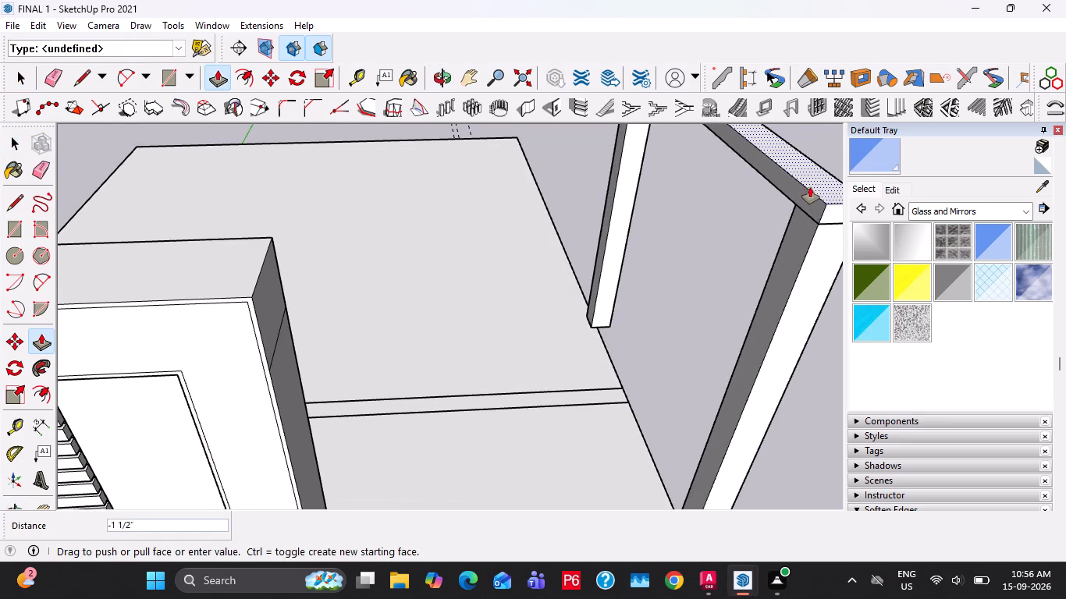
{"action": "key", "text": "space"}
Extend the beam's inner side face across to the edge of the tall facade frame to form a roof slab.
{"action": "scroll", "coordinate": [688, 223], "scroll_direction": "down", "scroll_amount": 6}
{"action": "middle_click_drag", "start_coordinate": [702, 246], "coordinate": [560, 153], "text": "shift"}
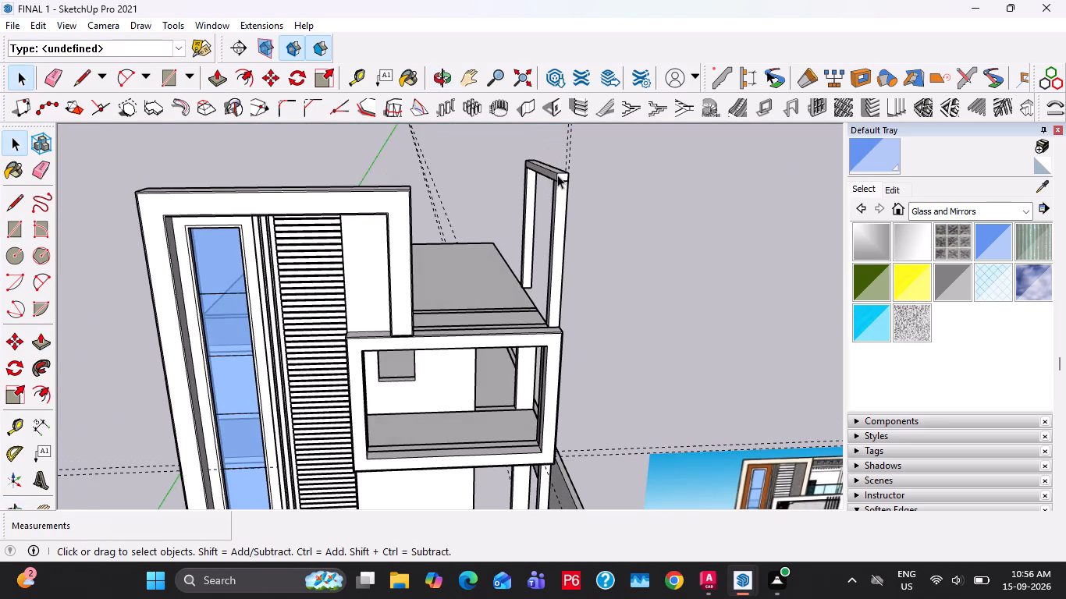
{"action": "left_click", "coordinate": [546, 175]}
{"action": "key", "text": "p"}
{"action": "left_click", "coordinate": [546, 175]}
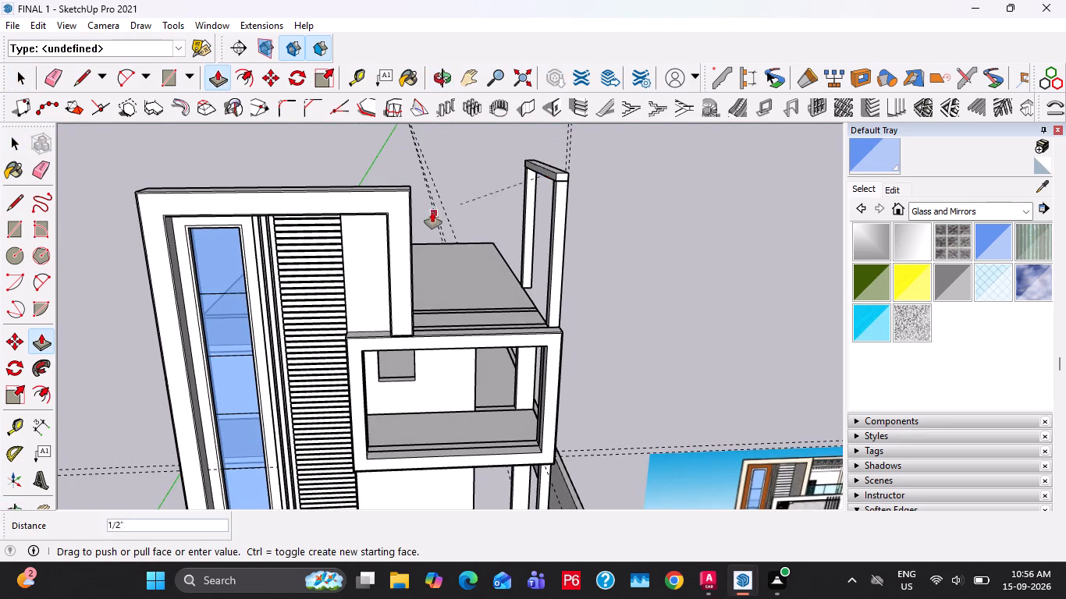
{"action": "left_click", "coordinate": [407, 197]}
{"action": "key", "text": "space"}
Select the whole terrace roof slab and make it a group.
{"action": "triple_click", "coordinate": [535, 181]}
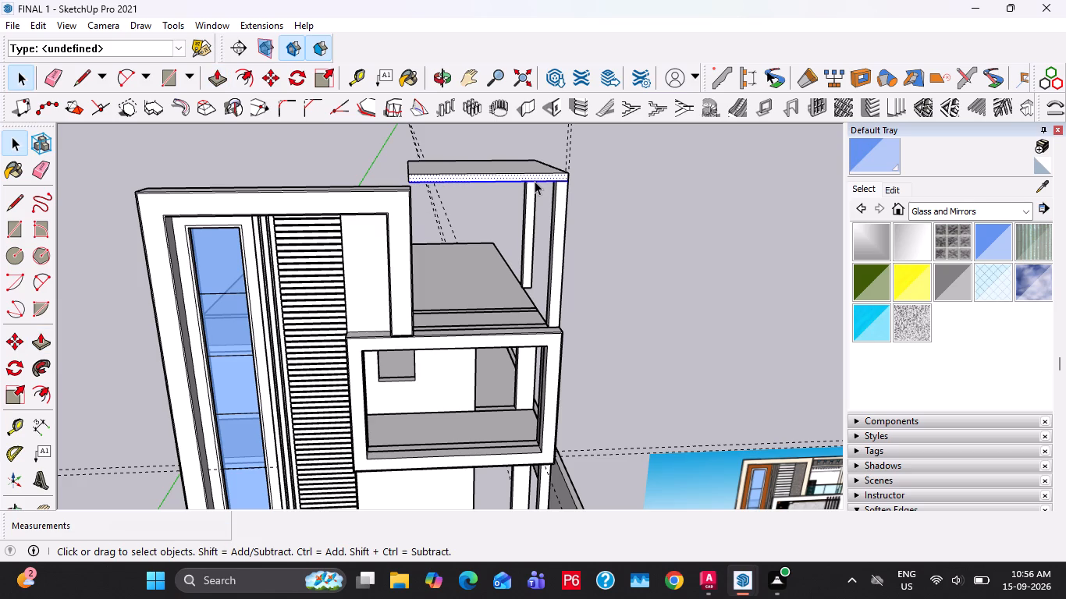
{"action": "left_click", "coordinate": [535, 181]}
{"action": "right_click", "coordinate": [535, 181]}
{"action": "left_click", "coordinate": [601, 321]}
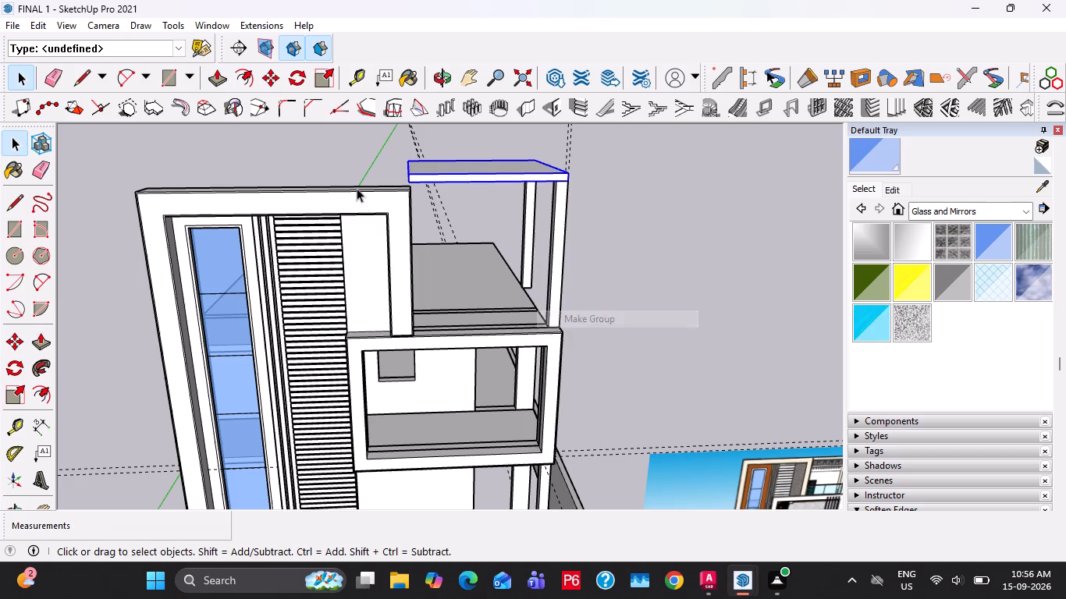
Move the roof slab down by its front inner corner so its top is flush with the tall facade frame's top.
{"action": "scroll", "coordinate": [401, 180], "scroll_direction": "up", "scroll_amount": 3}
{"action": "key", "text": "m"}
{"action": "left_click", "coordinate": [417, 187]}
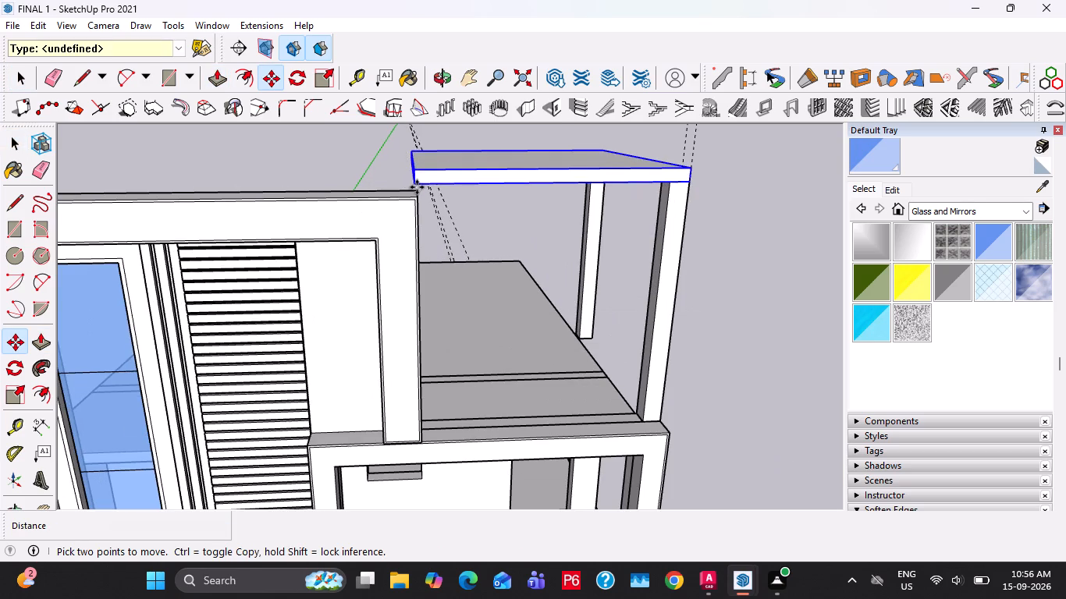
{"action": "scroll", "coordinate": [418, 204], "scroll_direction": "up", "scroll_amount": 5}
{"action": "middle_click_drag", "start_coordinate": [418, 204], "coordinate": [453, 235]}
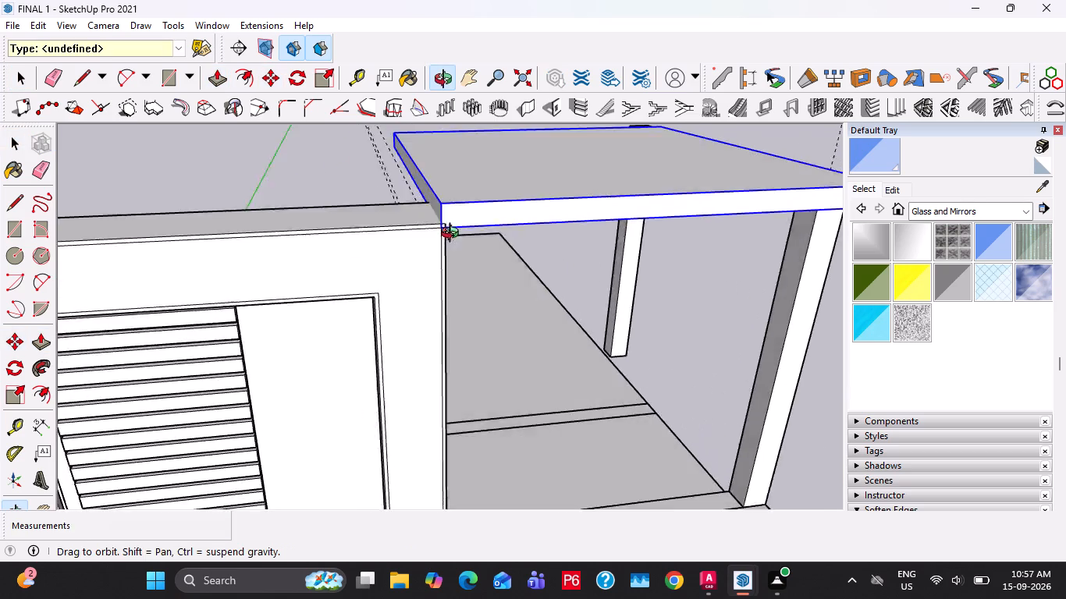
{"action": "middle_click_drag", "start_coordinate": [453, 235], "coordinate": [490, 257]}
{"action": "left_click", "coordinate": [502, 271]}
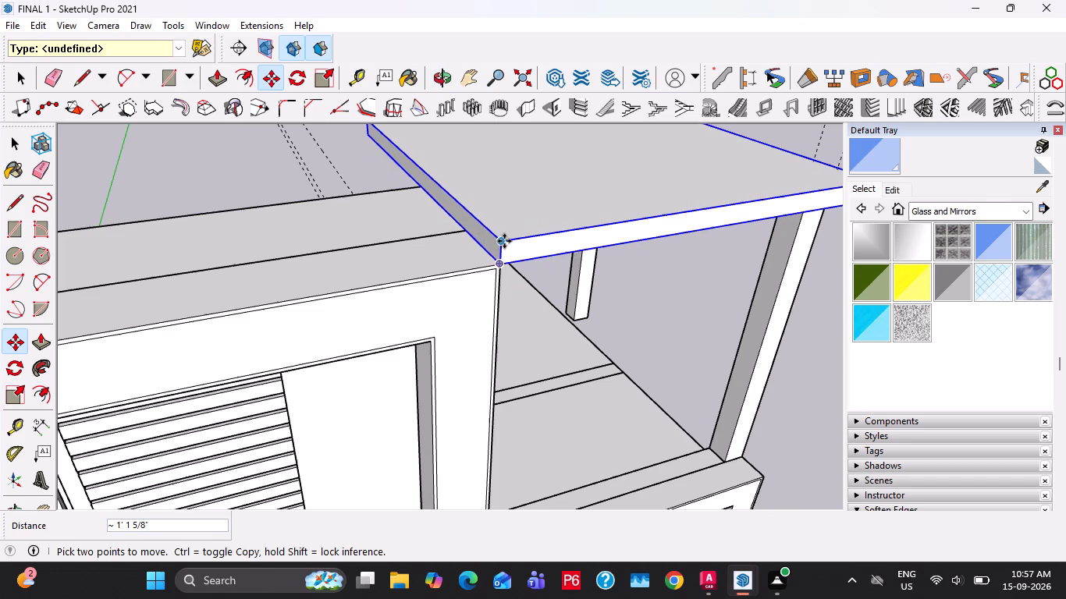
{"action": "left_click", "coordinate": [504, 241]}
{"action": "left_click", "coordinate": [503, 267]}
{"action": "key", "text": "space"}
Open the front terrace column group and push its top face down about 10" to the roof slab's underside.
{"action": "scroll", "coordinate": [510, 273], "scroll_direction": "up", "scroll_amount": 5}
{"action": "middle_click_drag", "start_coordinate": [517, 278], "coordinate": [463, 229]}
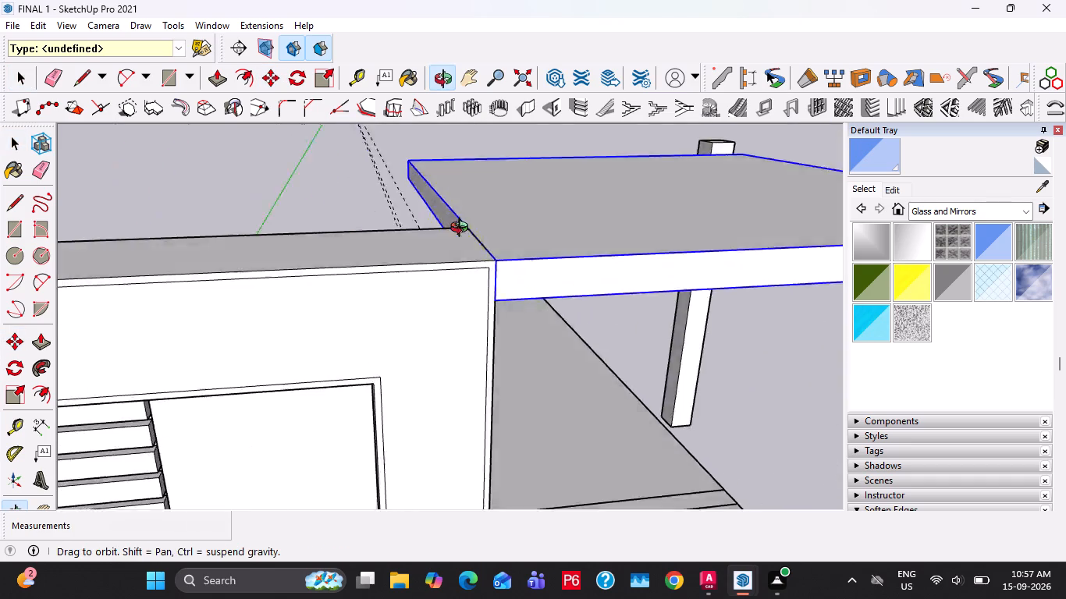
{"action": "middle_click_drag", "start_coordinate": [463, 229], "coordinate": [349, 194]}
{"action": "scroll", "coordinate": [373, 245], "scroll_direction": "down", "scroll_amount": 6}
{"action": "middle_click_drag", "start_coordinate": [724, 340], "coordinate": [525, 292], "text": "shift"}
{"action": "scroll", "coordinate": [528, 284], "scroll_direction": "down", "scroll_amount": 6, "text": "shift"}
{"action": "middle_click_drag", "start_coordinate": [491, 269], "coordinate": [478, 325]}
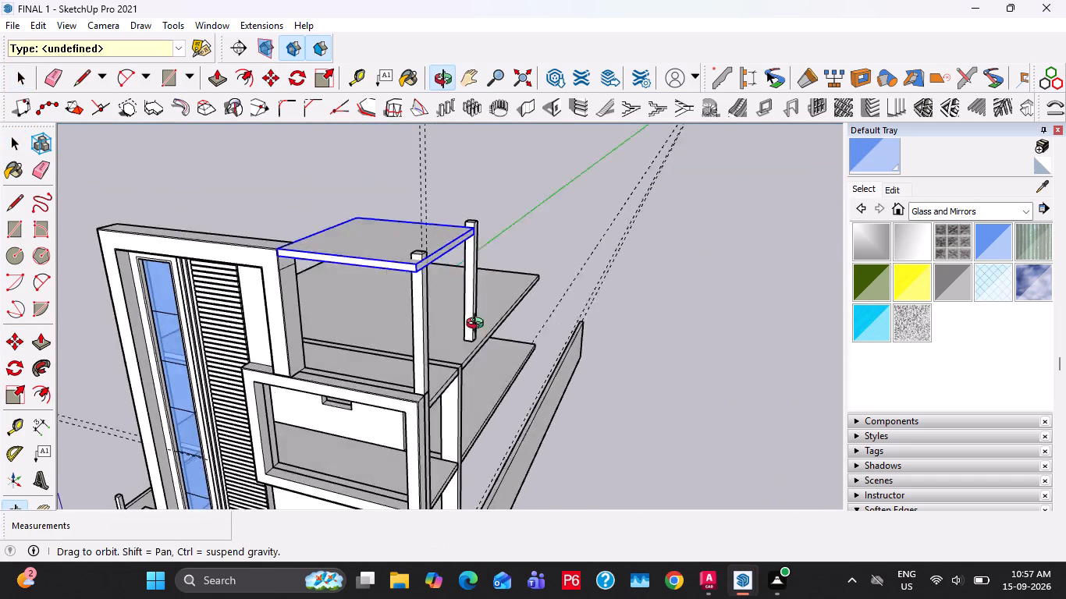
{"action": "middle_click_drag", "start_coordinate": [478, 325], "coordinate": [479, 328]}
{"action": "scroll", "coordinate": [396, 314], "scroll_direction": "up", "scroll_amount": 4}
{"action": "double_click", "coordinate": [437, 285]}
{"action": "middle_click_drag", "start_coordinate": [443, 292], "coordinate": [437, 367]}
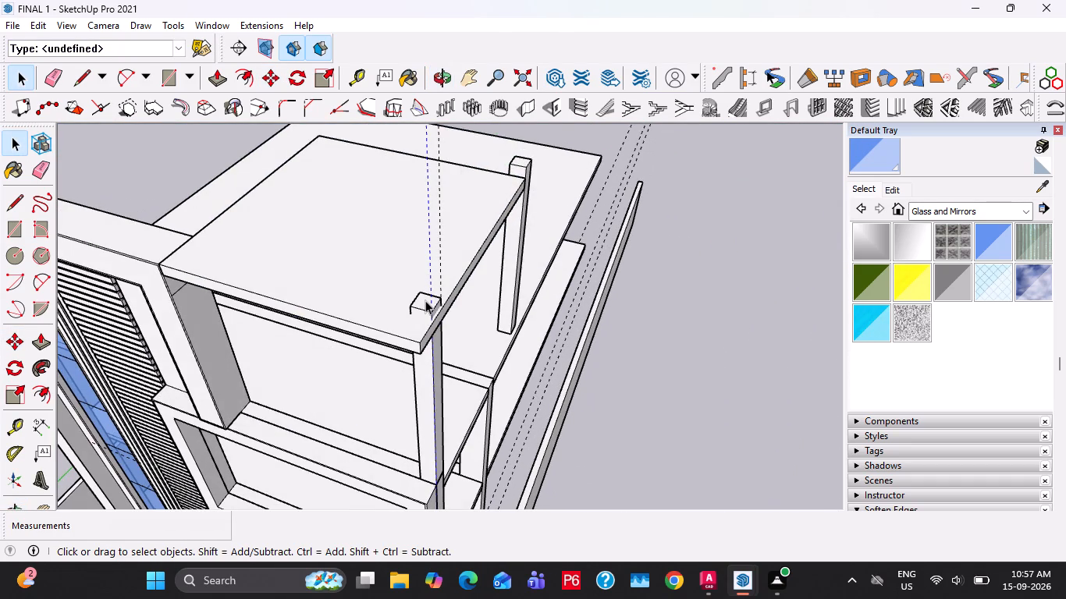
{"action": "left_click", "coordinate": [425, 300]}
{"action": "double_click", "coordinate": [425, 300]}
{"action": "key", "text": "p"}
{"action": "left_click", "coordinate": [425, 300]}
{"action": "middle_click_drag", "start_coordinate": [433, 335], "coordinate": [428, 282]}
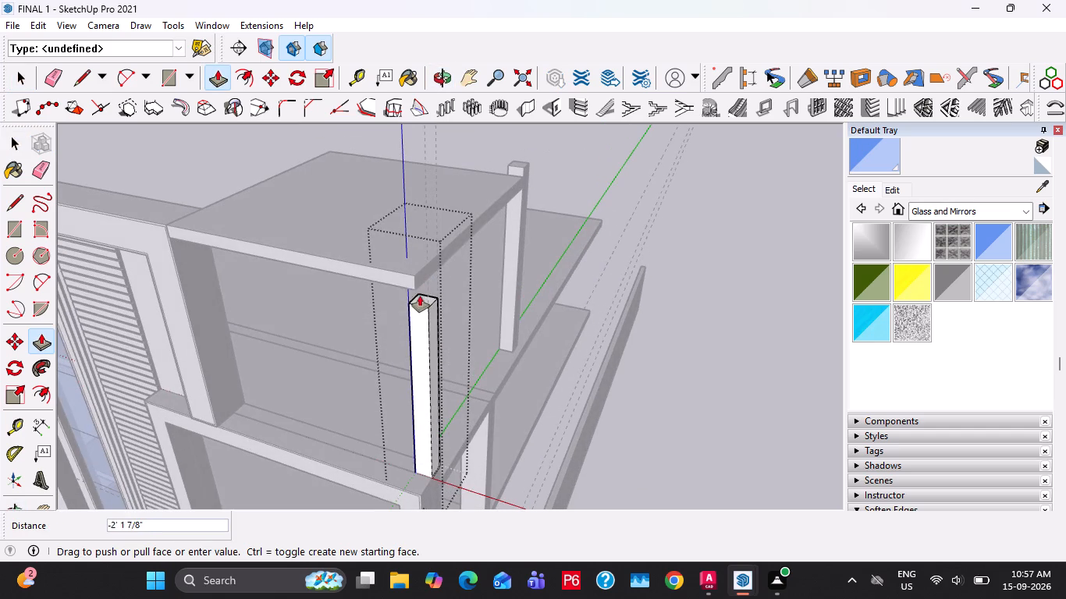
{"action": "left_click", "coordinate": [413, 288]}
{"action": "middle_click_drag", "start_coordinate": [483, 257], "coordinate": [431, 328]}
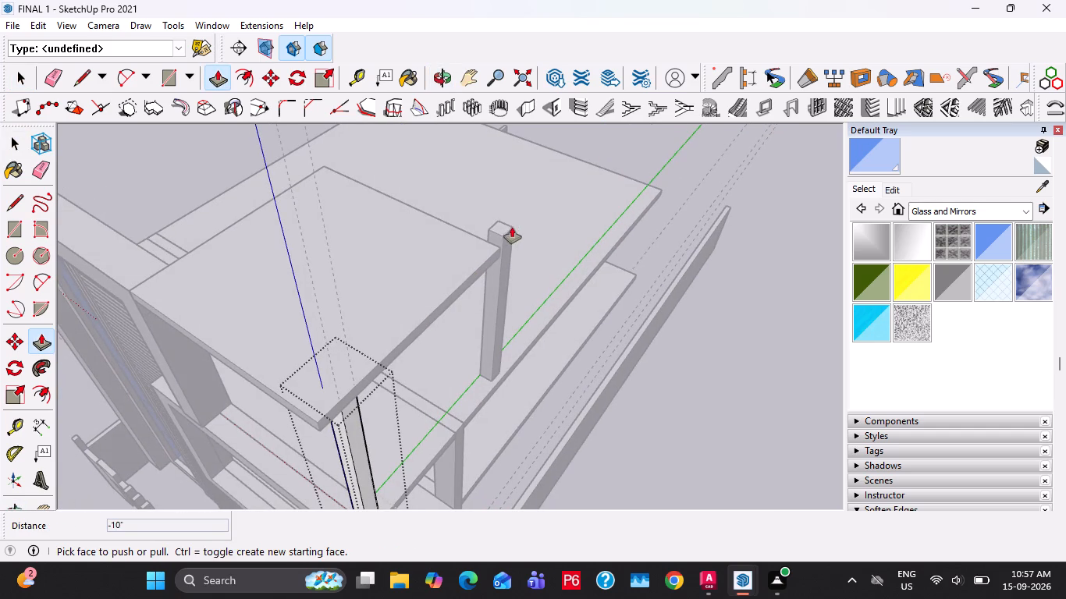
{"action": "key", "text": "space"}
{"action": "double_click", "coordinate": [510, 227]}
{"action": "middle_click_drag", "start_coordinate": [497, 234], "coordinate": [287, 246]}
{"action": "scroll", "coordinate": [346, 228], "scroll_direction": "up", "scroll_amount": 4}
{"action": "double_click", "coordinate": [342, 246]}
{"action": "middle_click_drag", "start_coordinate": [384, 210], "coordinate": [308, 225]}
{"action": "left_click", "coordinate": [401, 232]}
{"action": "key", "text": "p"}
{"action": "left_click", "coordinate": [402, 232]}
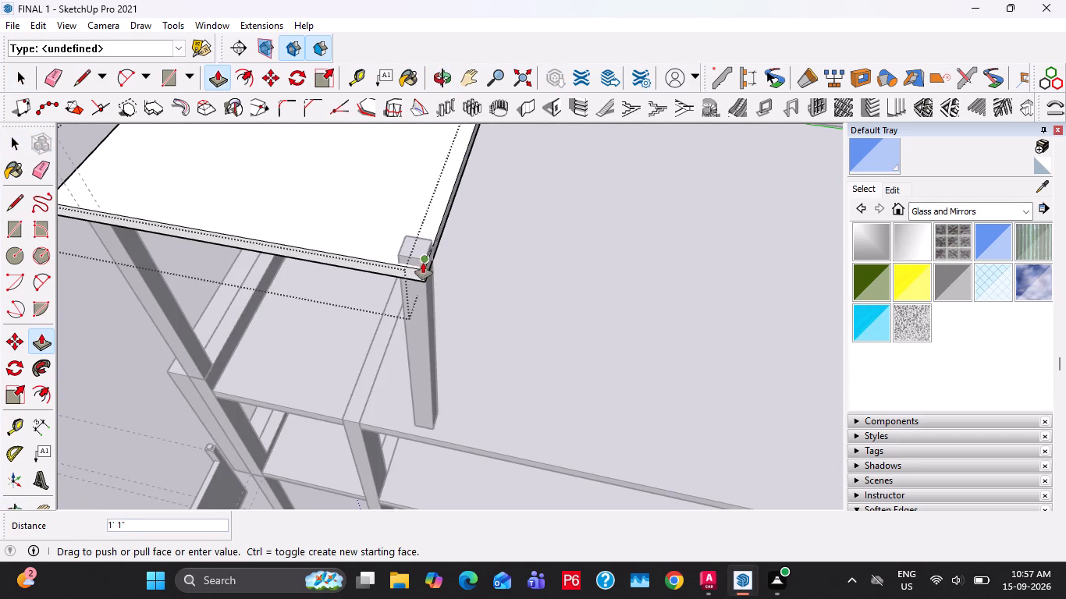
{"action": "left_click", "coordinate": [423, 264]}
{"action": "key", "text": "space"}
Open the rear terrace column group and push its protruding top face down to the roof slab's lower corner.
{"action": "double_click", "coordinate": [418, 239]}
{"action": "double_click", "coordinate": [417, 251]}
{"action": "left_click", "coordinate": [412, 249]}
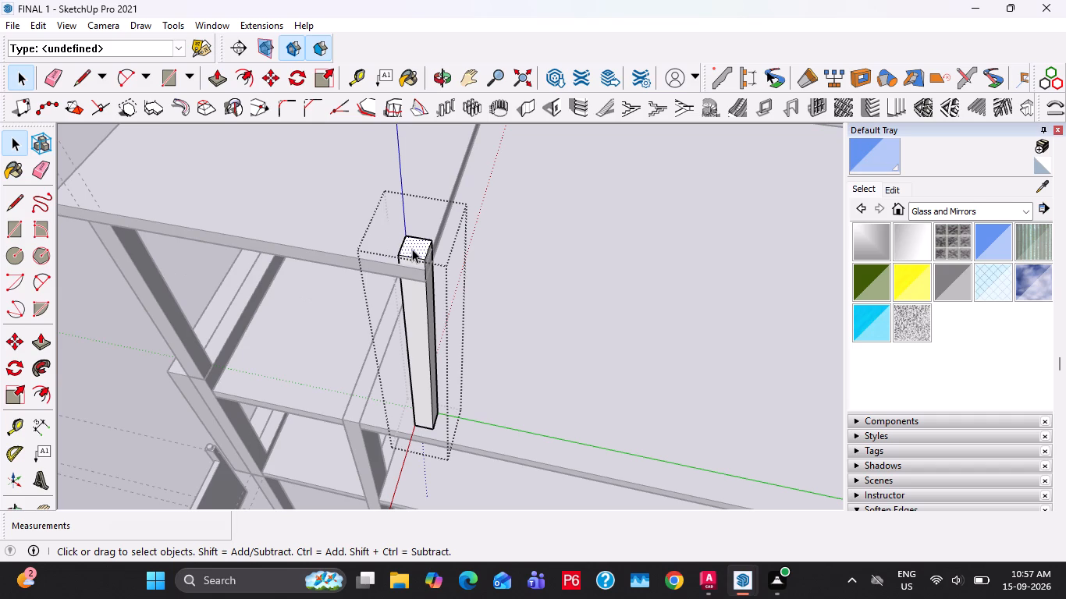
{"action": "key", "text": "p"}
{"action": "left_click", "coordinate": [412, 249]}
{"action": "left_click", "coordinate": [430, 276]}
{"action": "key", "text": "space"}
{"action": "key", "text": "Escape"}
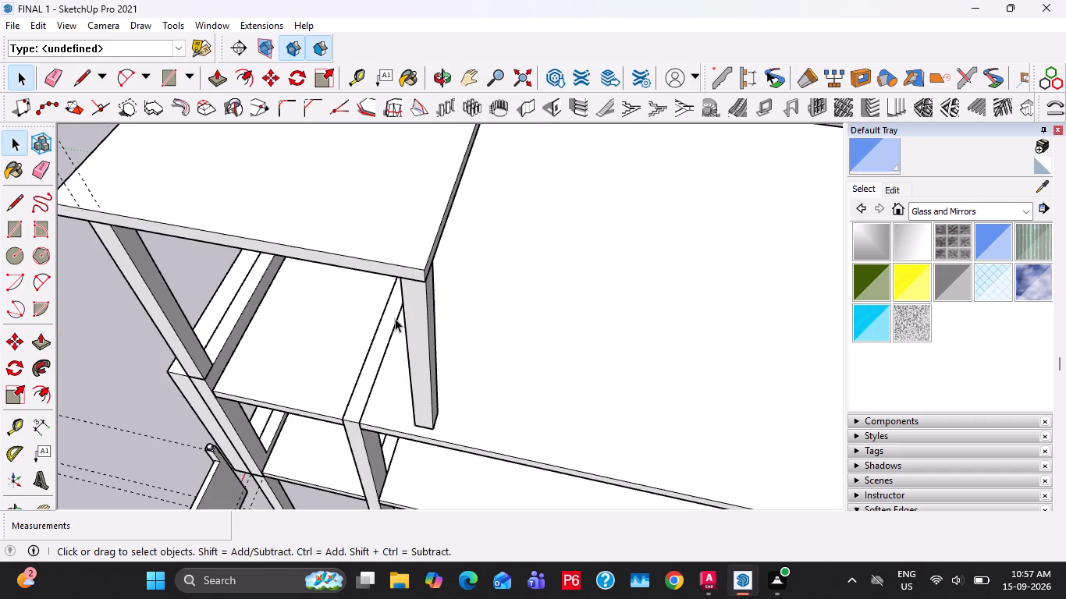
{"action": "key", "text": "Escape"}
{"action": "key", "text": "Escape"}
Extend the rear column's bottom face down about 1' to meet the terrace floor slab.
{"action": "middle_click_drag", "start_coordinate": [368, 315], "coordinate": [475, 281]}
{"action": "scroll", "coordinate": [476, 274], "scroll_direction": "down", "scroll_amount": 6}
{"action": "middle_click_drag", "start_coordinate": [443, 336], "coordinate": [558, 323]}
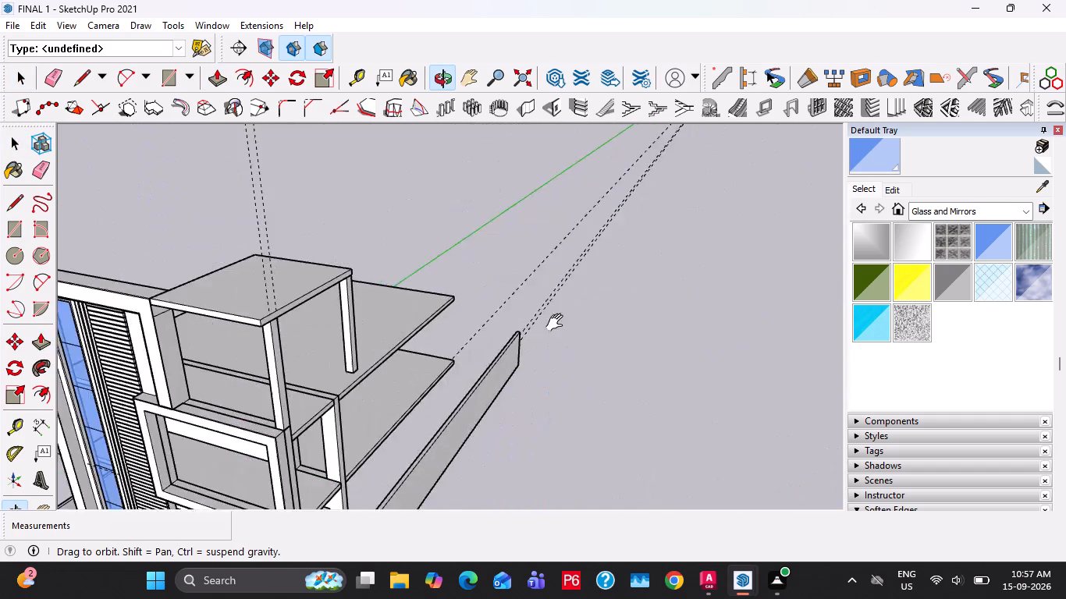
{"action": "middle_click_drag", "start_coordinate": [558, 323], "coordinate": [588, 278]}
{"action": "scroll", "coordinate": [386, 347], "scroll_direction": "up", "scroll_amount": 5}
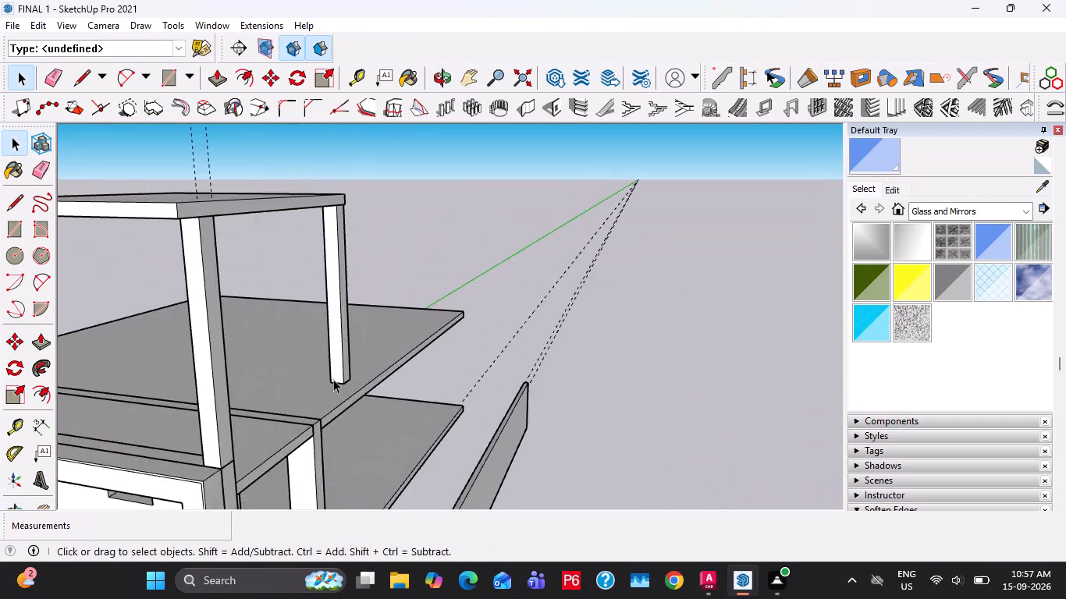
{"action": "scroll", "coordinate": [333, 379], "scroll_direction": "up", "scroll_amount": 4}
{"action": "middle_click_drag", "start_coordinate": [328, 380], "coordinate": [245, 334]}
{"action": "double_click", "coordinate": [361, 340]}
{"action": "middle_click_drag", "start_coordinate": [371, 363], "coordinate": [348, 287]}
{"action": "scroll", "coordinate": [350, 338], "scroll_direction": "up", "scroll_amount": 3}
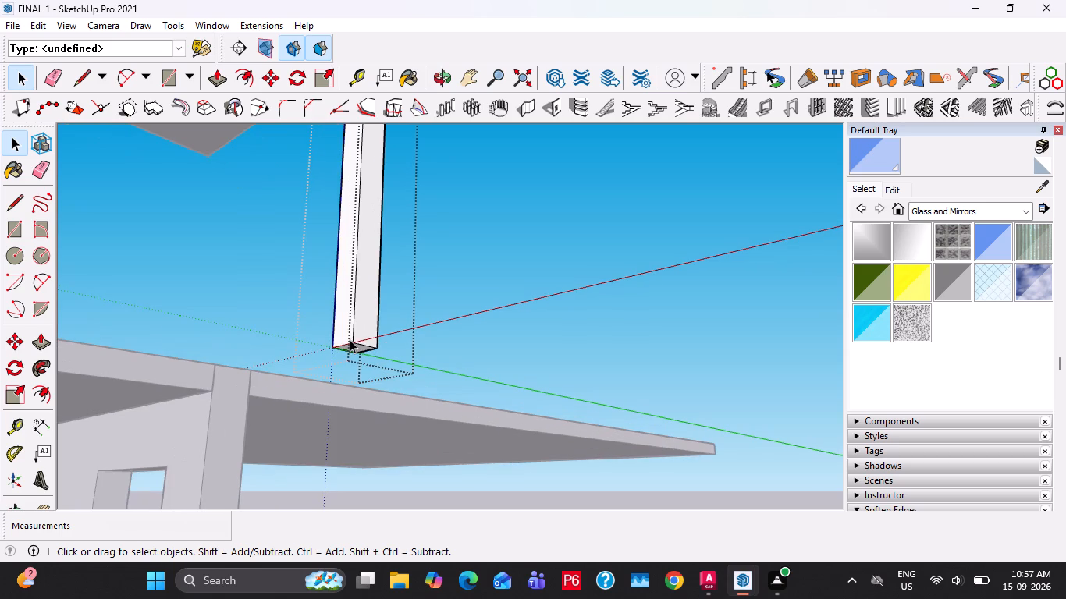
{"action": "left_click", "coordinate": [353, 351]}
{"action": "key", "text": "p"}
{"action": "left_click", "coordinate": [353, 345]}
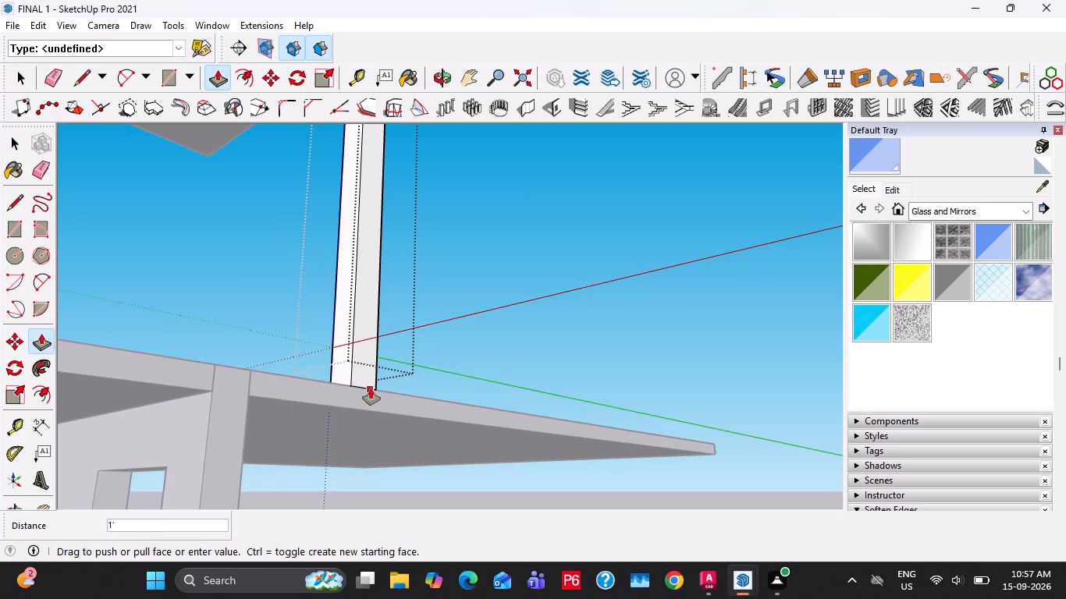
{"action": "left_click", "coordinate": [390, 393]}
{"action": "key", "text": "space"}
{"action": "middle_click_drag", "start_coordinate": [334, 348], "coordinate": [397, 424]}
{"action": "key", "text": "Escape"}
{"action": "scroll", "coordinate": [428, 380], "scroll_direction": "down", "scroll_amount": 5}
{"action": "key", "text": "Escape"}
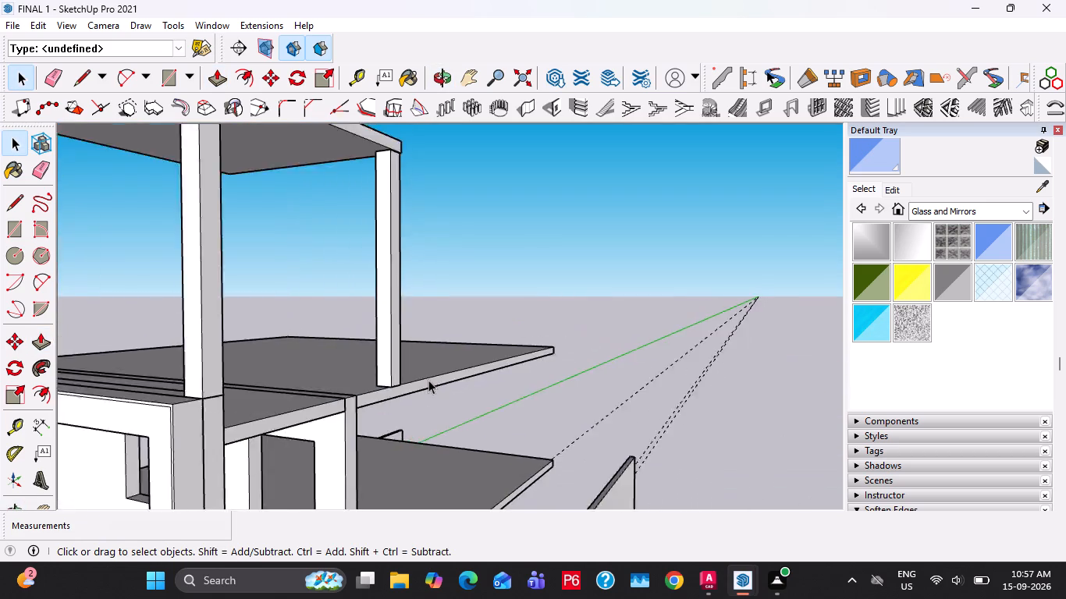
{"action": "scroll", "coordinate": [428, 380], "scroll_direction": "down", "scroll_amount": 8}
{"action": "key", "text": "Escape"}
{"action": "middle_click_drag", "start_coordinate": [309, 337], "coordinate": [440, 365]}
{"action": "key", "text": "Escape"}
{"action": "key", "text": "Escape"}
Save the model.
{"action": "key", "text": "ctrl+s"}
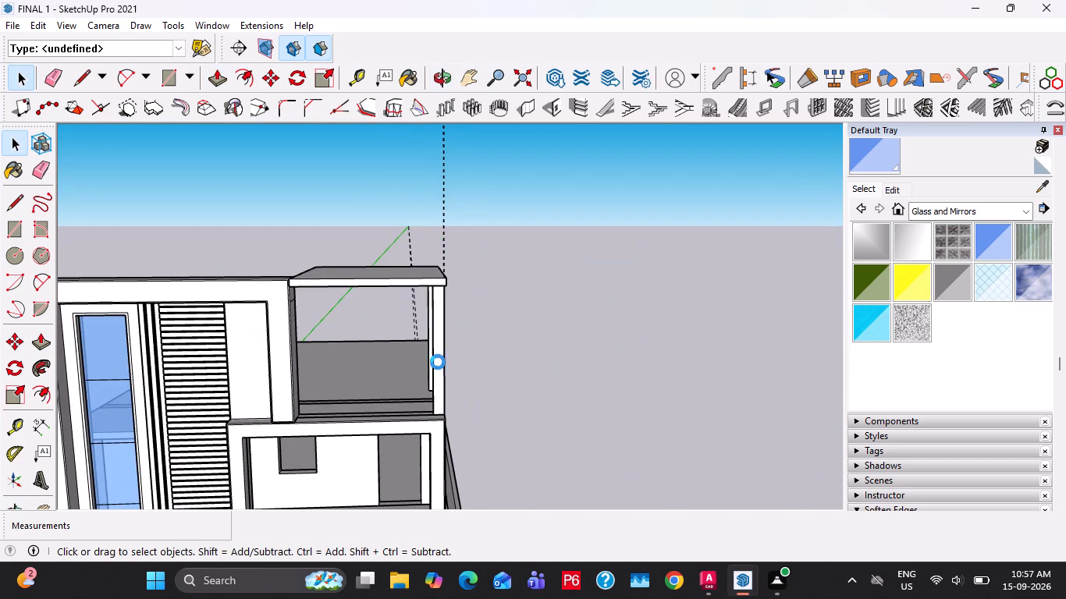
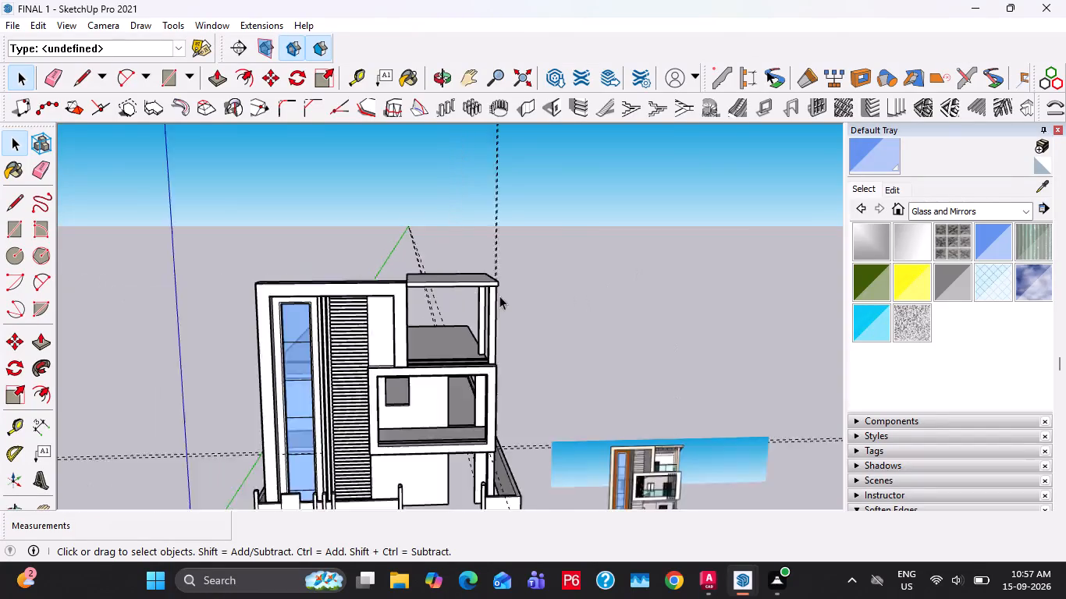
Save the model.
{"action": "scroll", "coordinate": [459, 308], "scroll_direction": "up", "scroll_amount": 4}
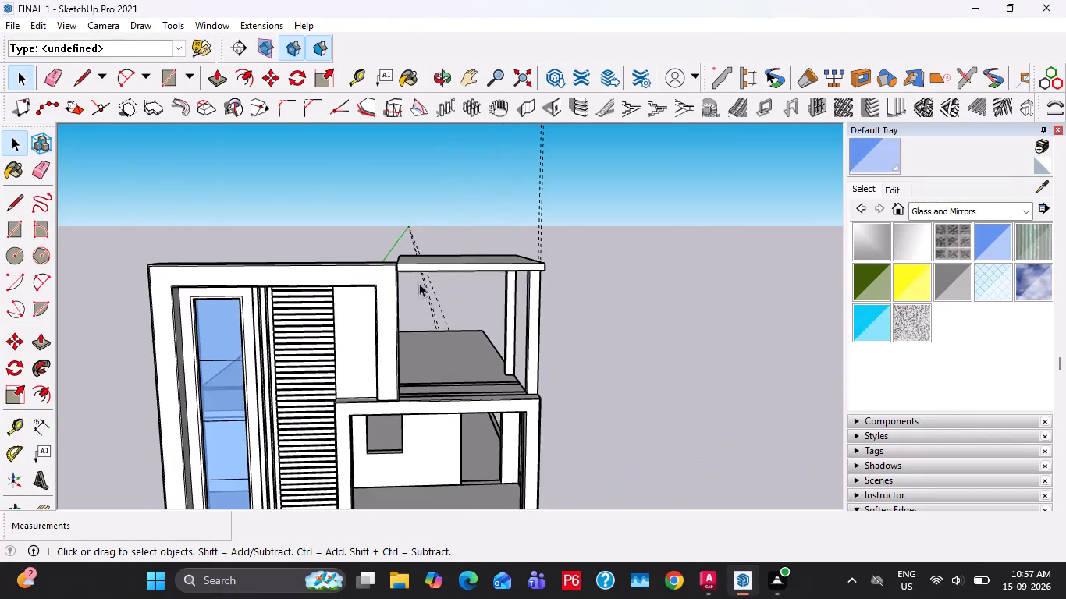
{"action": "middle_click_drag", "start_coordinate": [408, 278], "coordinate": [432, 264]}
{"action": "scroll", "coordinate": [496, 312], "scroll_direction": "down", "scroll_amount": 5}
{"action": "middle_click_drag", "start_coordinate": [544, 351], "coordinate": [484, 325], "text": "shift"}
{"action": "key", "text": "ctrl+s"}
{"action": "key", "text": "ctrl+s"}
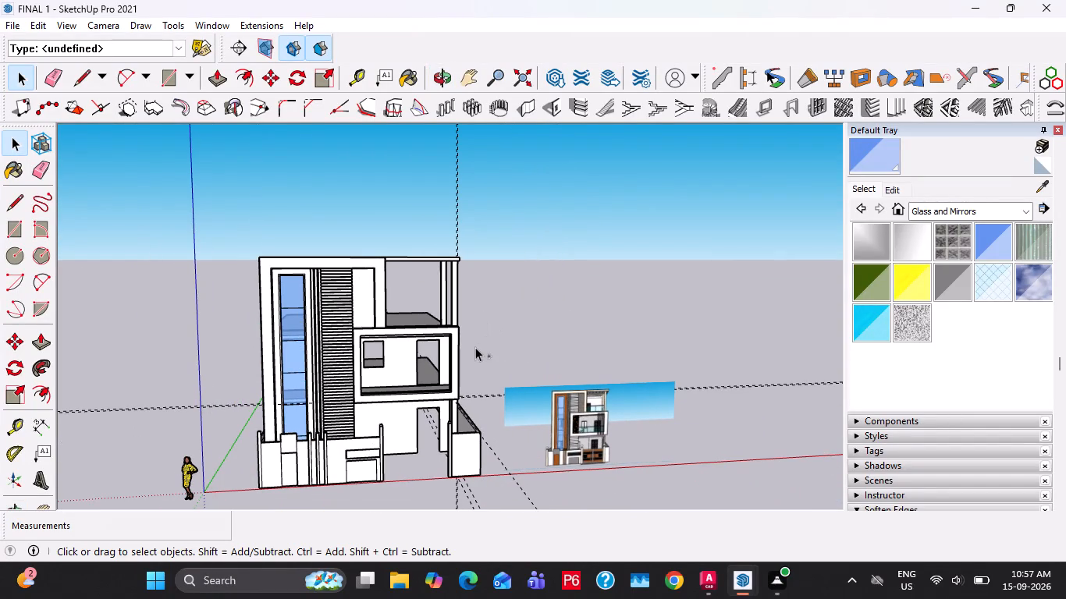
{"action": "key", "text": "ctrl+s"}
{"action": "scroll", "coordinate": [425, 330], "scroll_direction": "down", "scroll_amount": 2}
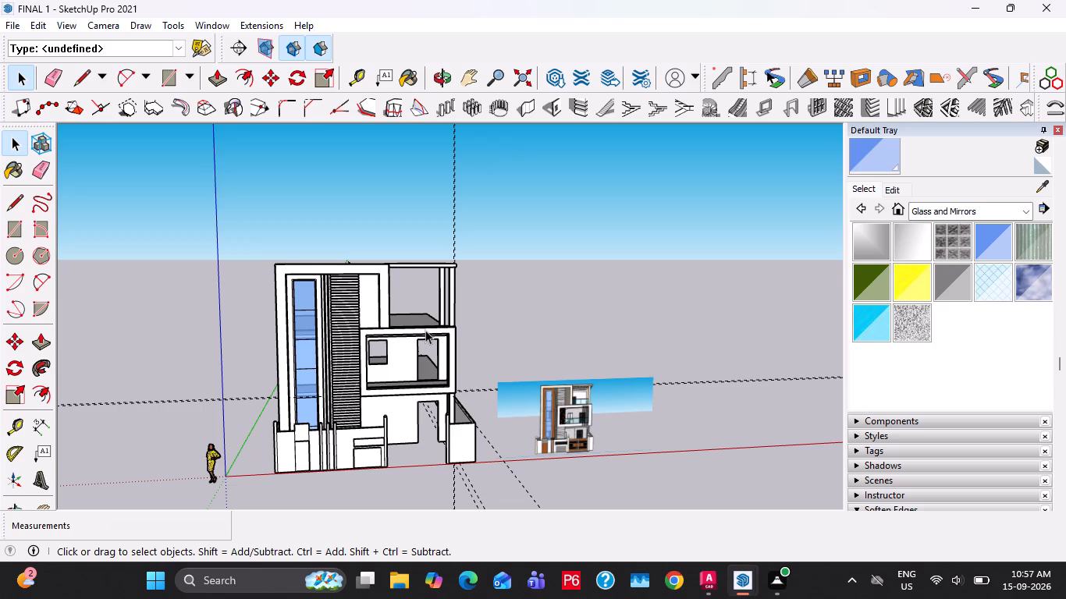
{"action": "key", "text": "ctrl+s"}
{"action": "middle_click_drag", "start_coordinate": [389, 343], "coordinate": [396, 382]}
{"action": "scroll", "coordinate": [382, 356], "scroll_direction": "down", "scroll_amount": 7}
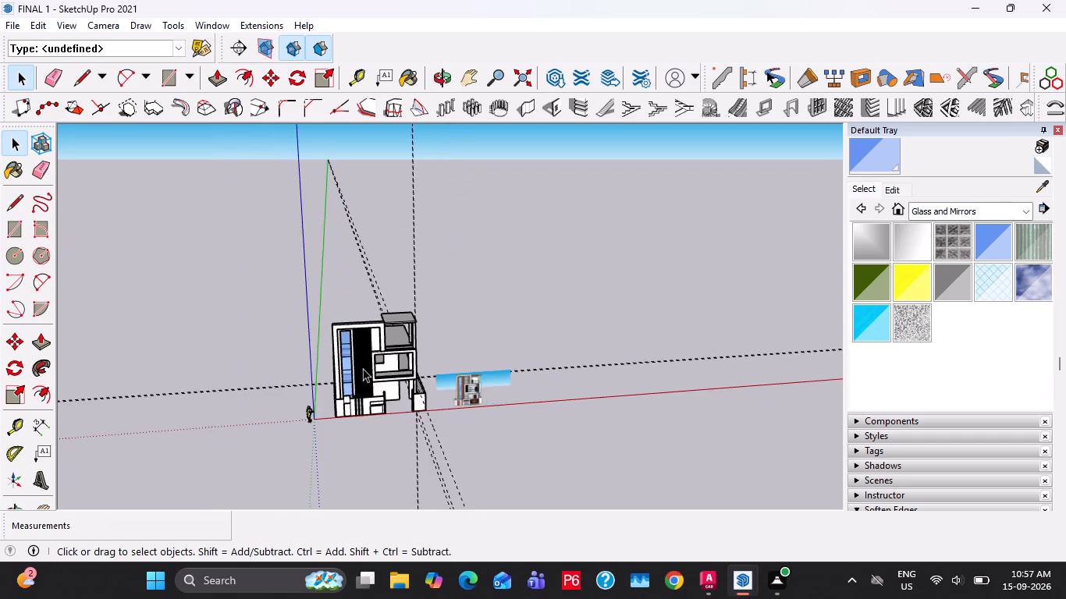
{"action": "scroll", "coordinate": [363, 368], "scroll_direction": "down", "scroll_amount": 2}
{"action": "middle_click_drag", "start_coordinate": [384, 342], "coordinate": [218, 311]}
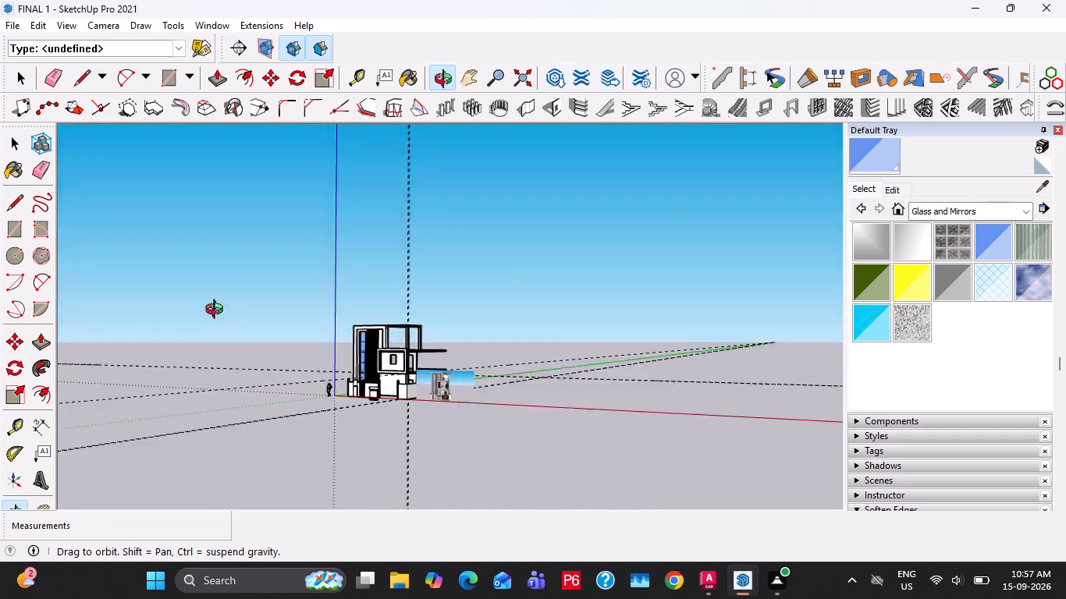
{"action": "middle_click_drag", "start_coordinate": [218, 311], "coordinate": [350, 293]}
{"action": "scroll", "coordinate": [372, 356], "scroll_direction": "up", "scroll_amount": 10}
{"action": "key", "text": "ctrl+s"}
Open the horizontal louvre group and delete the three lowest strips extending down behind the compound wall.
{"action": "middle_click_drag", "start_coordinate": [379, 394], "coordinate": [383, 375]}
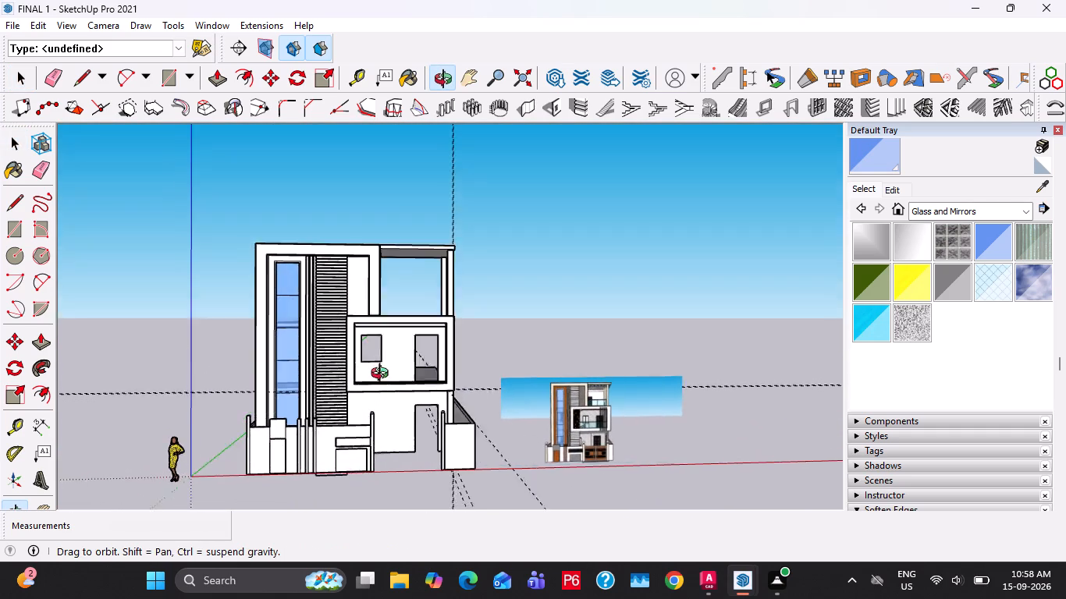
{"action": "middle_click_drag", "start_coordinate": [383, 375], "coordinate": [588, 282]}
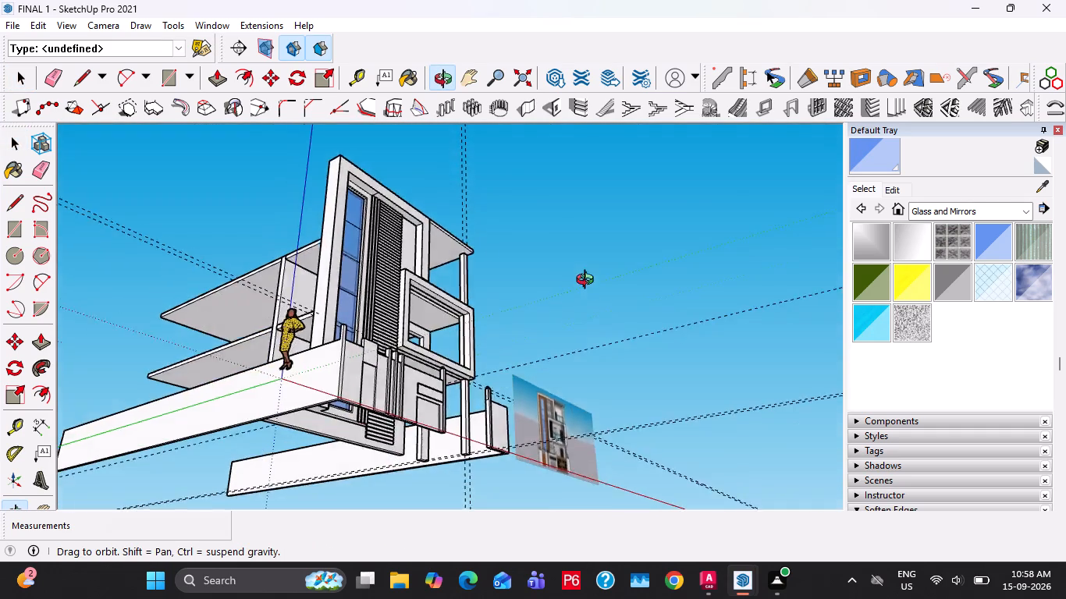
{"action": "middle_click_drag", "start_coordinate": [588, 282], "coordinate": [589, 281]}
{"action": "scroll", "coordinate": [355, 463], "scroll_direction": "up", "scroll_amount": 8}
{"action": "double_click", "coordinate": [400, 409]}
{"action": "left_click", "coordinate": [392, 418]}
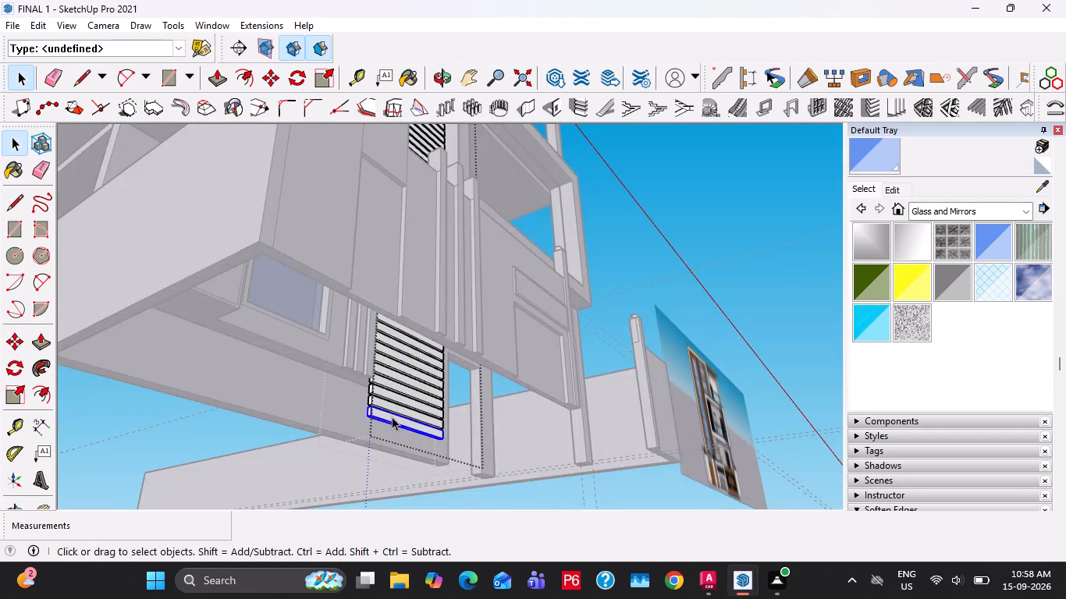
{"action": "key", "text": "Delete"}
{"action": "left_click", "coordinate": [392, 404]}
{"action": "key", "text": "Delete"}
{"action": "left_click", "coordinate": [392, 394]}
{"action": "key", "text": "Delete"}
{"action": "middle_click_drag", "start_coordinate": [416, 385], "coordinate": [449, 335]}
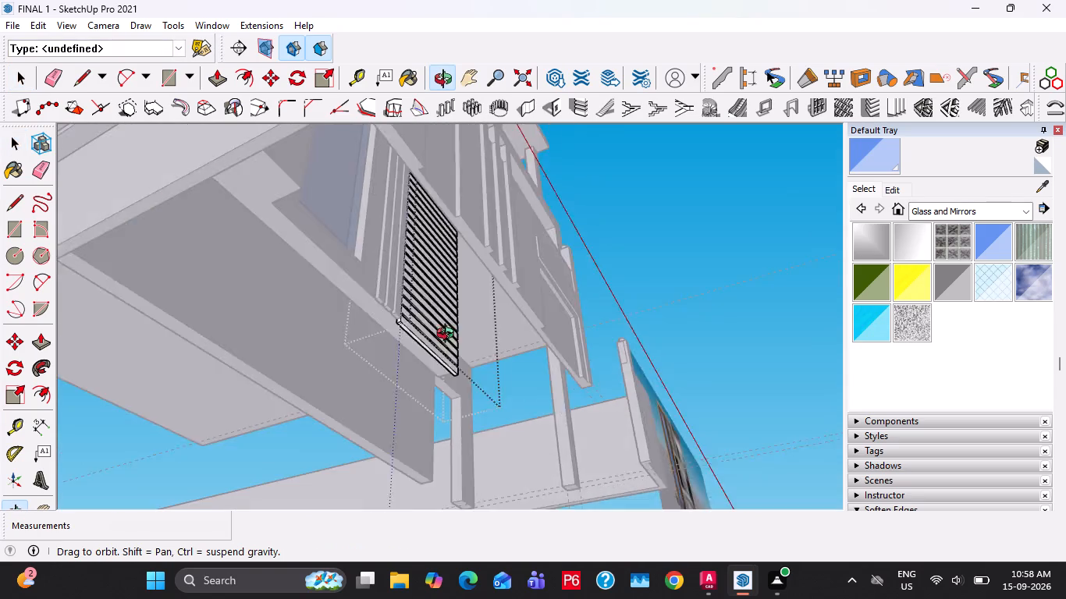
{"action": "middle_click_drag", "start_coordinate": [449, 335], "coordinate": [198, 445]}
{"action": "key", "text": "Delete"}
{"action": "scroll", "coordinate": [411, 413], "scroll_direction": "down", "scroll_amount": 7}
{"action": "key", "text": "Escape"}
{"action": "key", "text": "Escape"}
Draw a rectangle covering the plot's ground between the compound walls, from the front corner to the opposite rear inner corner.
{"action": "middle_click_drag", "start_coordinate": [423, 377], "coordinate": [659, 598]}
{"action": "scroll", "coordinate": [578, 348], "scroll_direction": "up", "scroll_amount": 9}
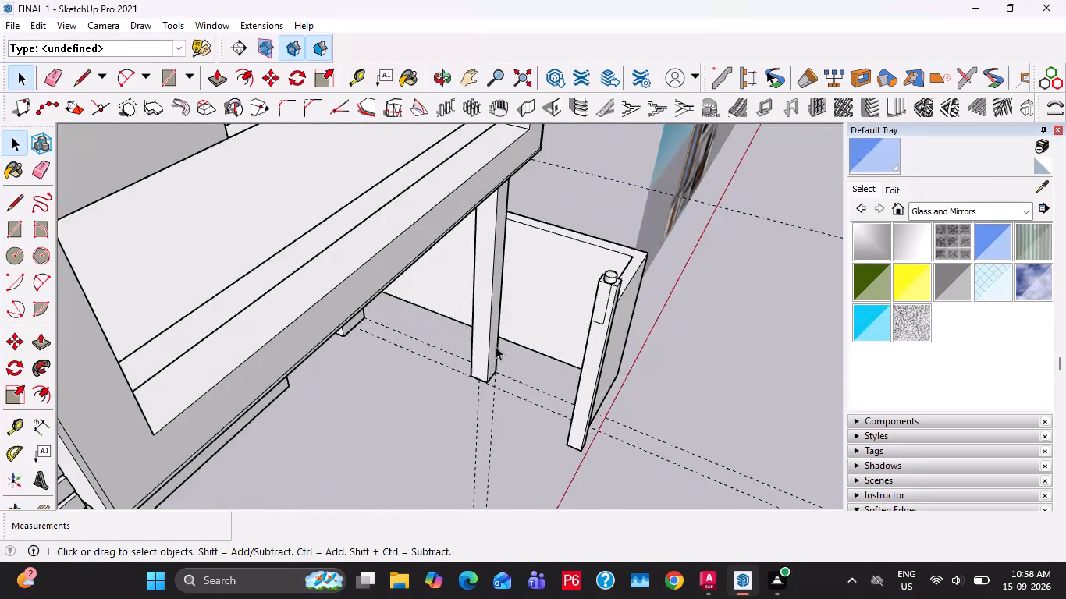
{"action": "scroll", "coordinate": [496, 346], "scroll_direction": "up", "scroll_amount": 2}
{"action": "middle_click_drag", "start_coordinate": [514, 352], "coordinate": [602, 381]}
{"action": "key", "text": "r"}
{"action": "left_click_drag", "start_coordinate": [592, 322], "coordinate": [592, 335]}
{"action": "scroll", "coordinate": [602, 441], "scroll_direction": "down", "scroll_amount": 8}
{"action": "scroll", "coordinate": [602, 452], "scroll_direction": "up", "scroll_amount": 1}
{"action": "scroll", "coordinate": [602, 458], "scroll_direction": "down", "scroll_amount": 20}
{"action": "scroll", "coordinate": [602, 458], "scroll_direction": "down", "scroll_amount": 20}
{"action": "scroll", "coordinate": [602, 458], "scroll_direction": "down", "scroll_amount": 3}
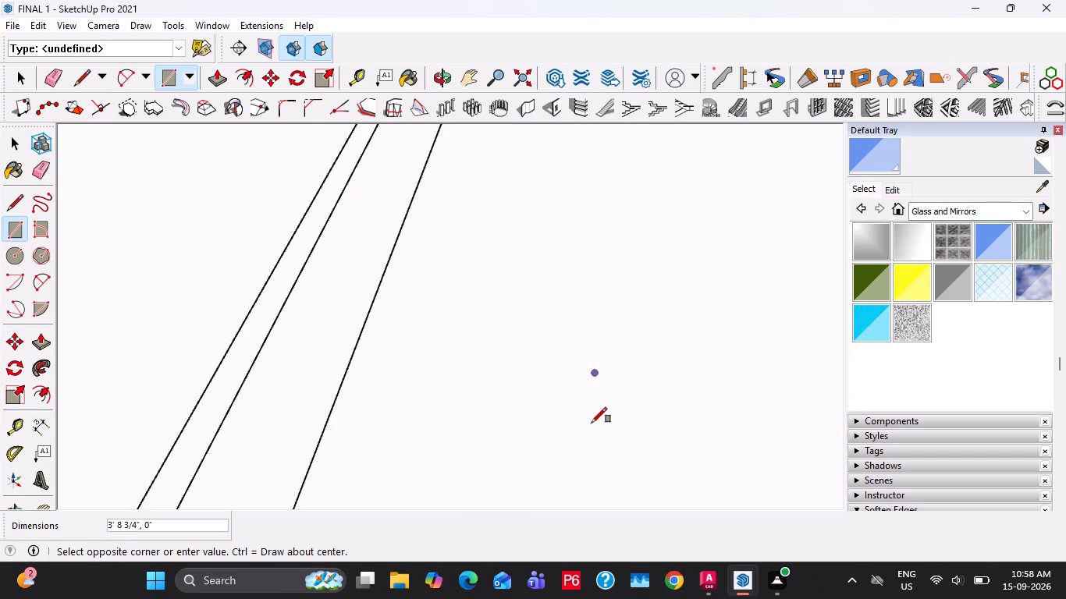
{"action": "scroll", "coordinate": [592, 423], "scroll_direction": "down", "scroll_amount": 20}
{"action": "scroll", "coordinate": [592, 423], "scroll_direction": "down", "scroll_amount": 20}
{"action": "scroll", "coordinate": [592, 423], "scroll_direction": "down", "scroll_amount": 20}
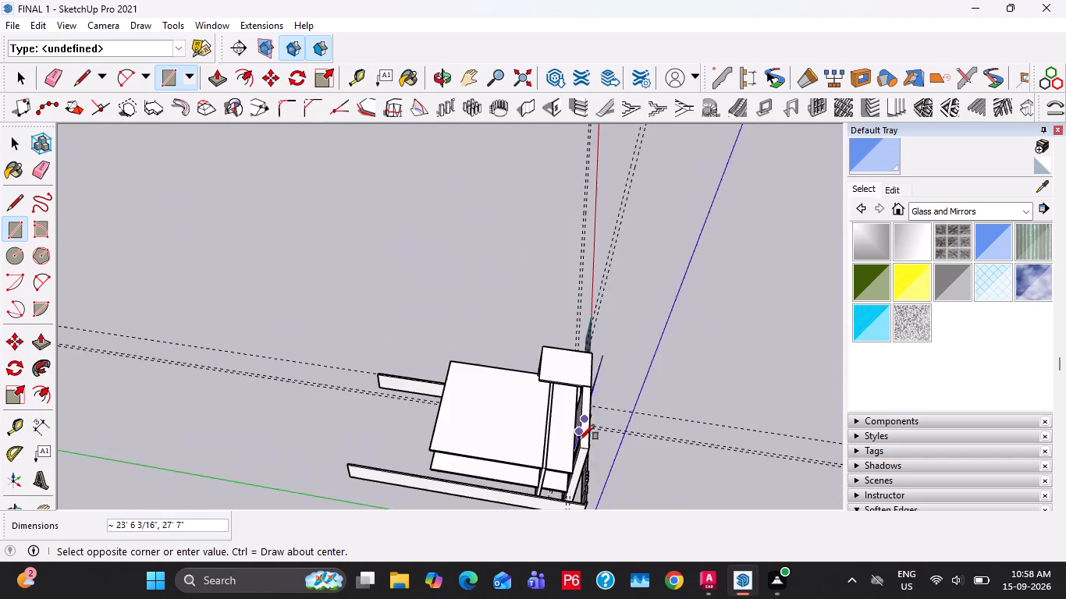
{"action": "middle_click_drag", "start_coordinate": [424, 455], "coordinate": [939, 466], "text": "shift"}
{"action": "scroll", "coordinate": [421, 364], "scroll_direction": "up", "scroll_amount": 14}
{"action": "middle_click_drag", "start_coordinate": [646, 336], "coordinate": [695, 347]}
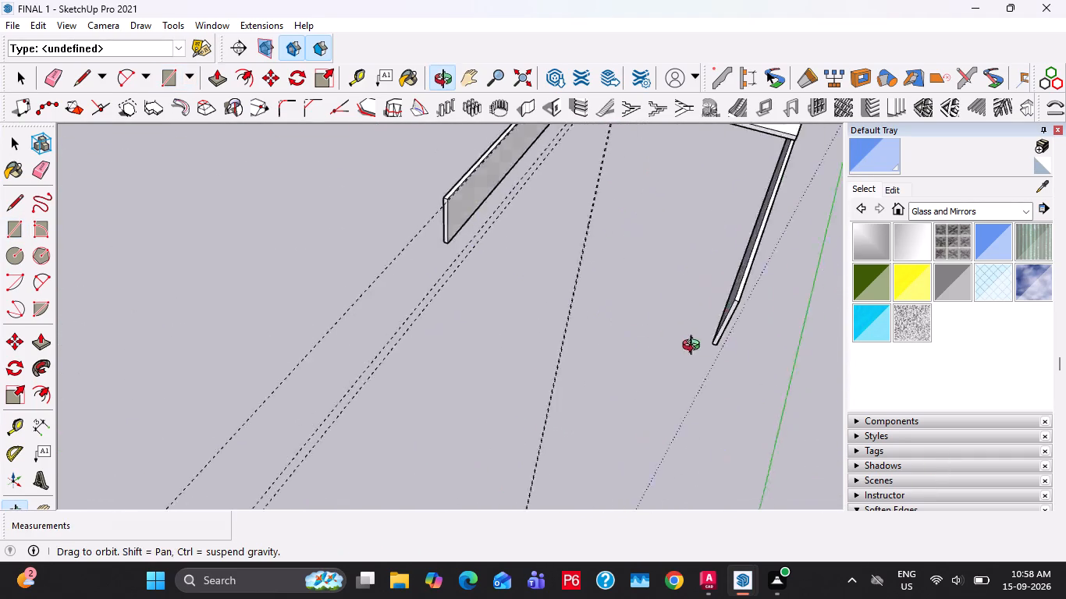
{"action": "middle_click_drag", "start_coordinate": [695, 347], "coordinate": [739, 334]}
{"action": "scroll", "coordinate": [684, 282], "scroll_direction": "up", "scroll_amount": 4}
{"action": "left_click", "coordinate": [700, 303]}
{"action": "key", "text": "space"}
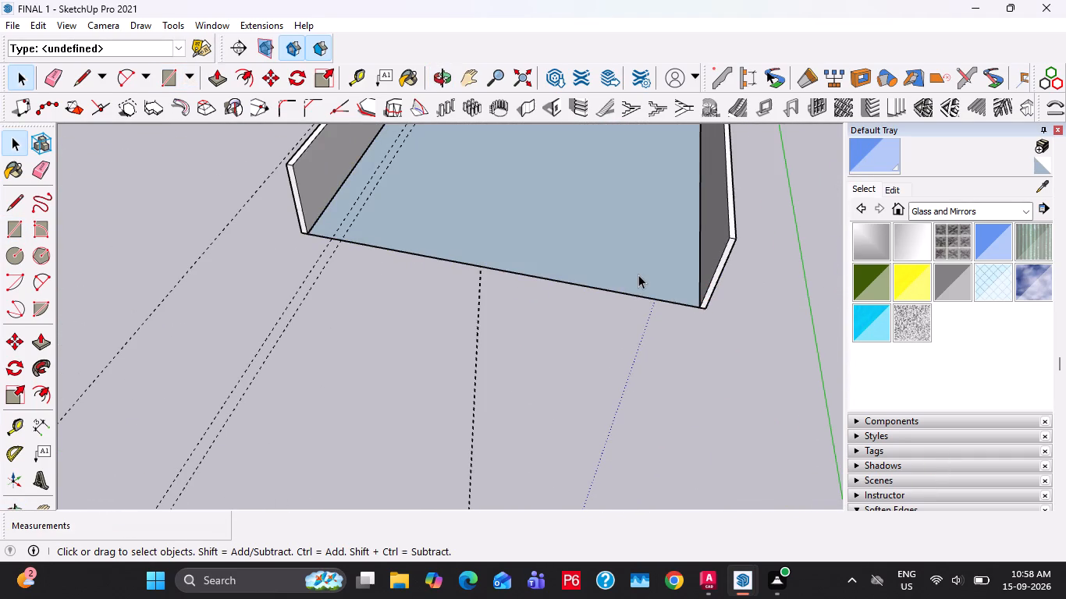
Push/pull the ground rectangle to a thickness of 1" and make its selected geometry a group.
{"action": "left_click", "coordinate": [638, 275]}
{"action": "key", "text": "p"}
{"action": "left_click", "coordinate": [638, 275]}
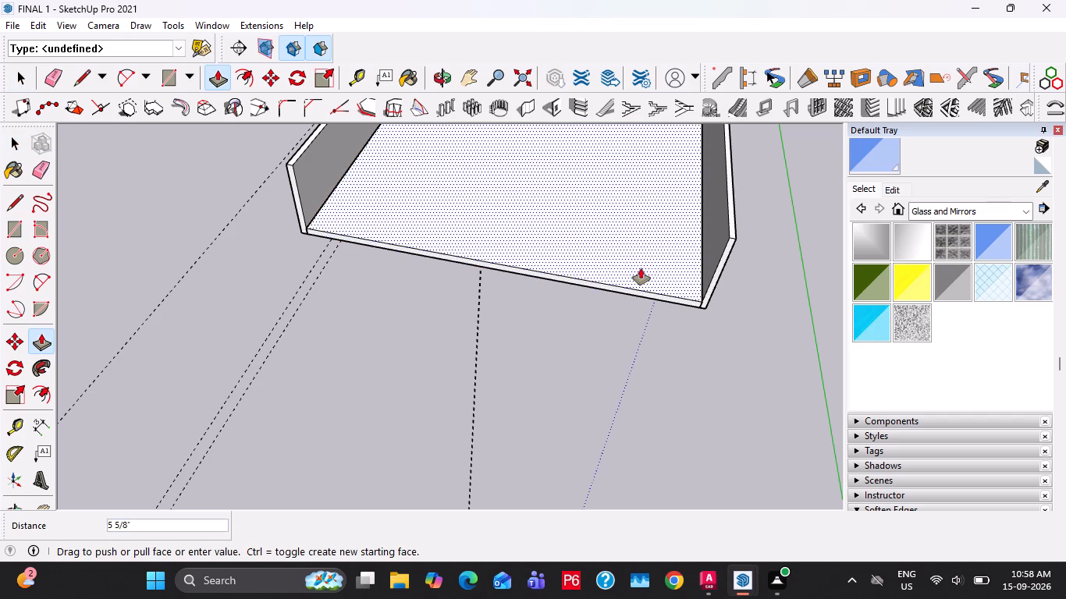
{"action": "type", "text": "1\""}
{"action": "key", "text": "Return"}
{"action": "key", "text": "space"}
{"action": "triple_click", "coordinate": [634, 275]}
{"action": "right_click", "coordinate": [631, 276]}
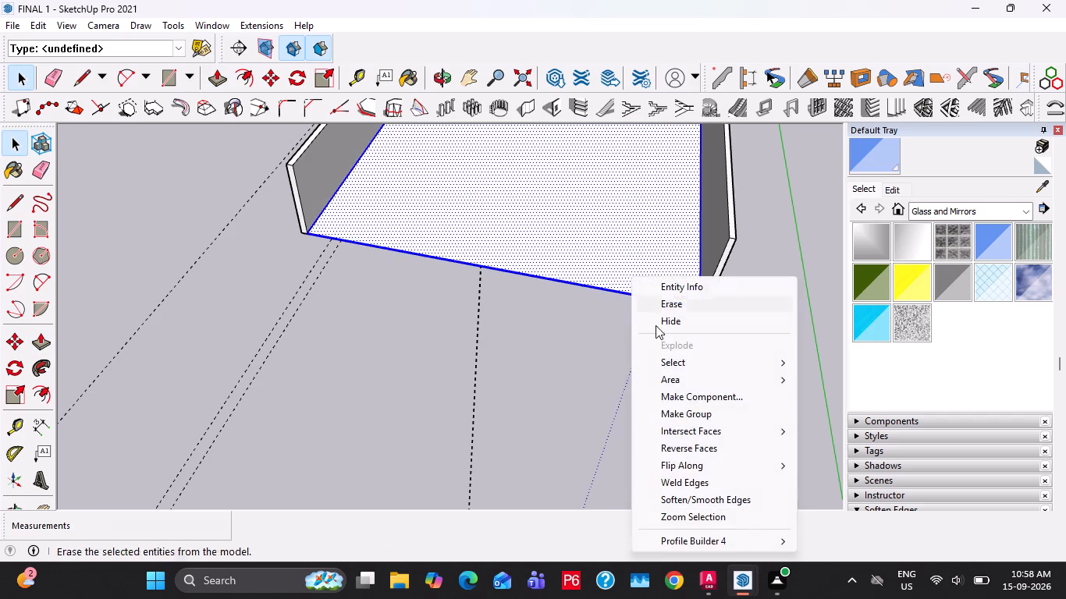
{"action": "left_click", "coordinate": [694, 413]}
Examine the terrace roof and its slotted openings in the reference elevation image against the model.
{"action": "scroll", "coordinate": [495, 375], "scroll_direction": "down", "scroll_amount": 15}
{"action": "scroll", "coordinate": [432, 241], "scroll_direction": "up", "scroll_amount": 1}
{"action": "middle_click_drag", "start_coordinate": [440, 243], "coordinate": [0, 321], "text": "shift"}
{"action": "scroll", "coordinate": [0, 321], "scroll_direction": "down", "scroll_amount": 1}
{"action": "scroll", "coordinate": [438, 331], "scroll_direction": "up", "scroll_amount": 4}
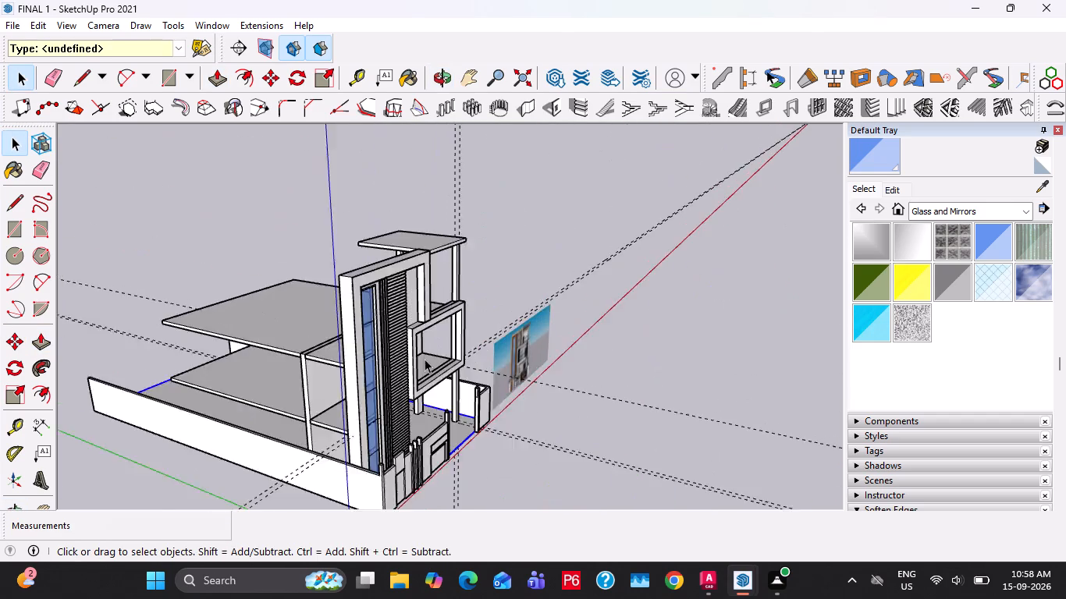
{"action": "scroll", "coordinate": [425, 359], "scroll_direction": "up", "scroll_amount": 8}
{"action": "middle_click_drag", "start_coordinate": [486, 438], "coordinate": [254, 430]}
{"action": "middle_click_drag", "start_coordinate": [354, 389], "coordinate": [480, 395], "text": "shift"}
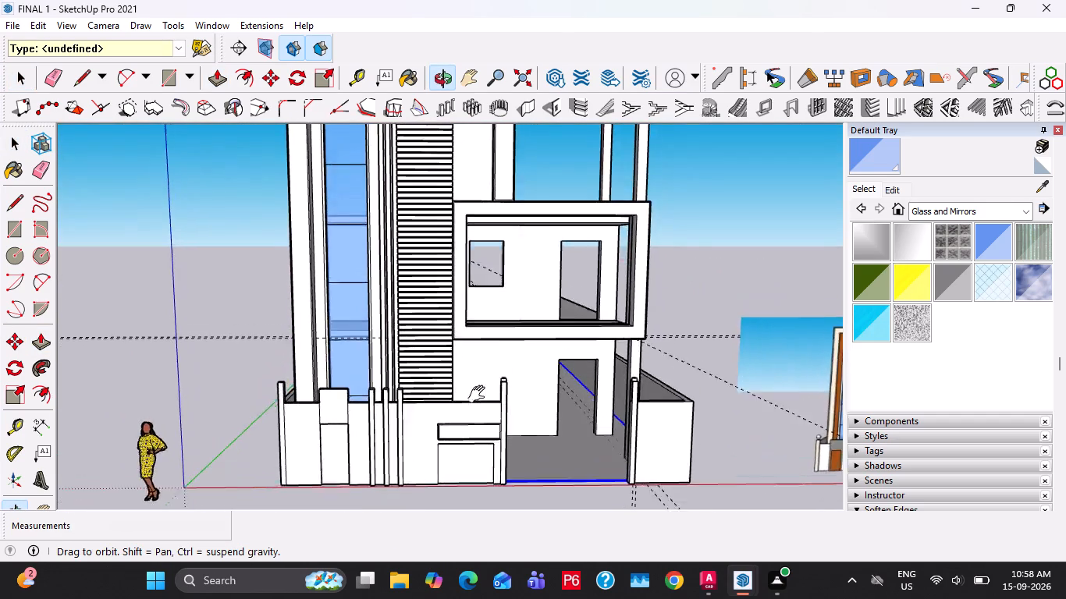
{"action": "middle_click_drag", "start_coordinate": [480, 395], "coordinate": [444, 416], "text": "shift"}
{"action": "scroll", "coordinate": [410, 352], "scroll_direction": "down", "scroll_amount": 4}
{"action": "scroll", "coordinate": [739, 335], "scroll_direction": "up", "scroll_amount": 11}
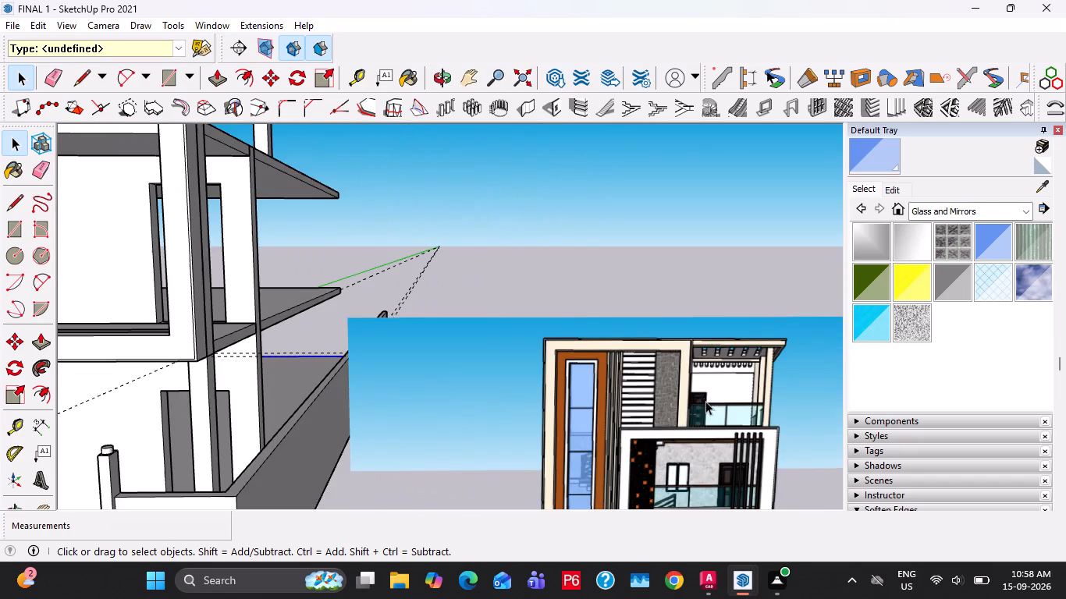
{"action": "scroll", "coordinate": [272, 339], "scroll_direction": "down", "scroll_amount": 5}
{"action": "scroll", "coordinate": [380, 335], "scroll_direction": "up", "scroll_amount": 16}
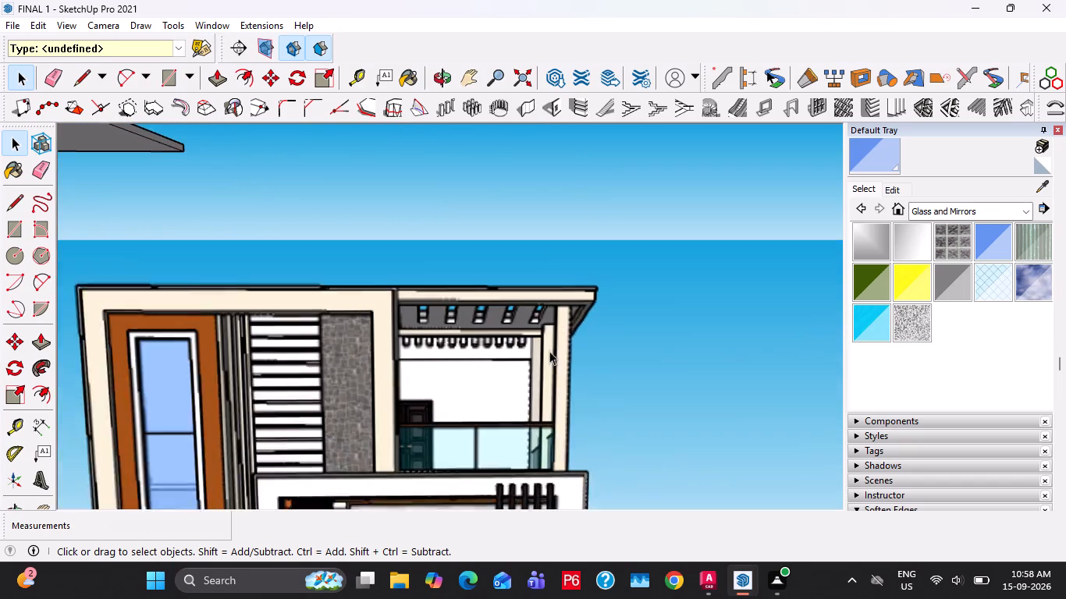
{"action": "middle_click_drag", "start_coordinate": [524, 337], "coordinate": [496, 433]}
{"action": "scroll", "coordinate": [496, 432], "scroll_direction": "down", "scroll_amount": 10}
{"action": "middle_click_drag", "start_coordinate": [232, 361], "coordinate": [566, 393], "text": "shift"}
{"action": "middle_click_drag", "start_coordinate": [485, 344], "coordinate": [449, 299], "text": "shift"}
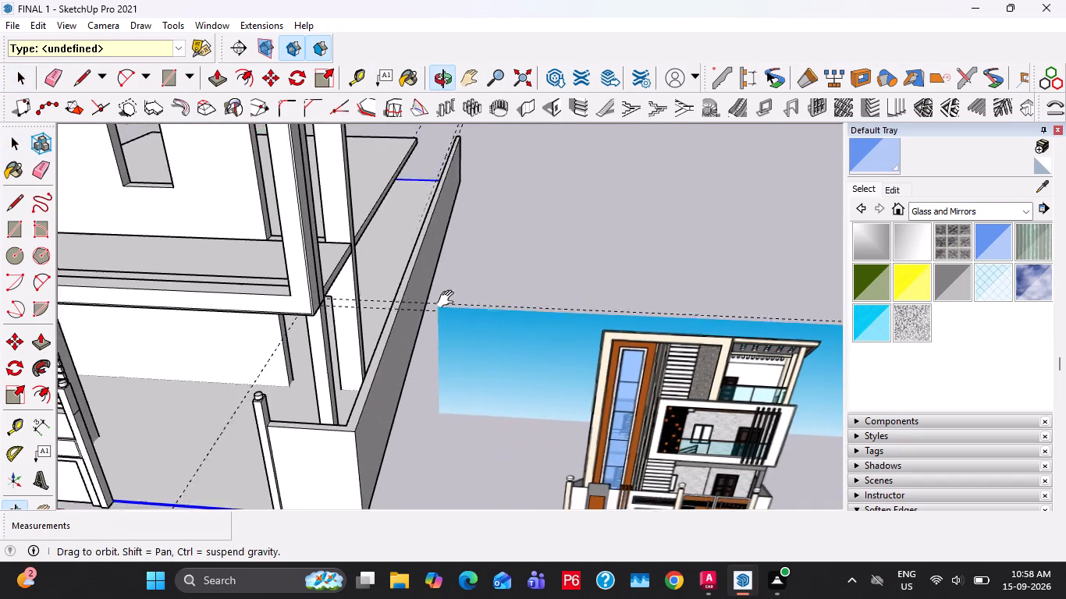
{"action": "middle_click_drag", "start_coordinate": [449, 299], "coordinate": [674, 479], "text": "shift"}
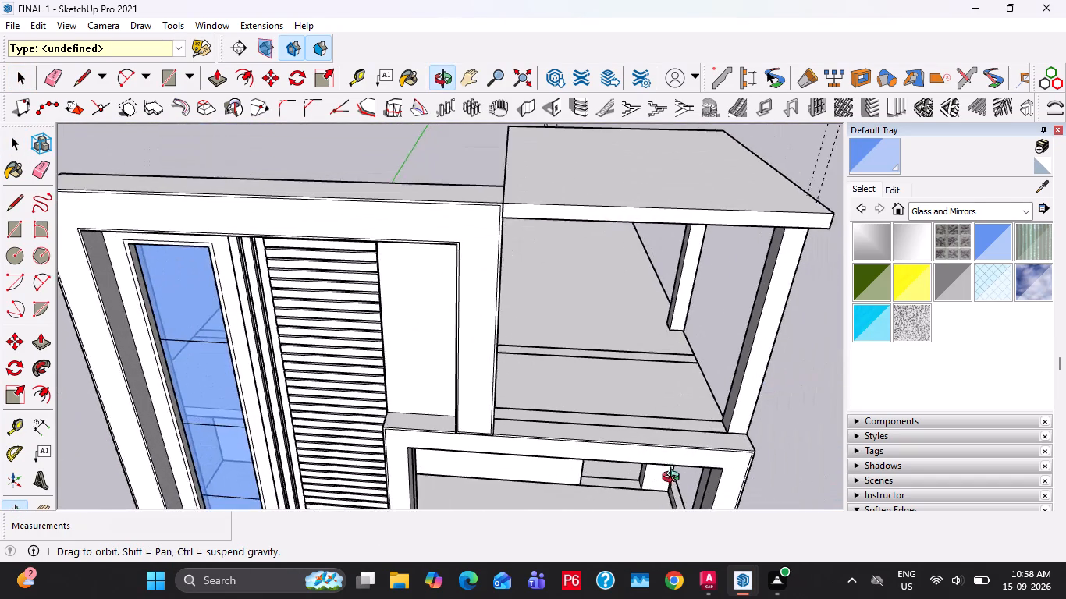
{"action": "middle_click_drag", "start_coordinate": [674, 479], "coordinate": [447, 399], "text": "shift"}
{"action": "scroll", "coordinate": [442, 395], "scroll_direction": "down", "scroll_amount": 9, "text": "shift"}
{"action": "scroll", "coordinate": [602, 433], "scroll_direction": "up", "scroll_amount": 10}
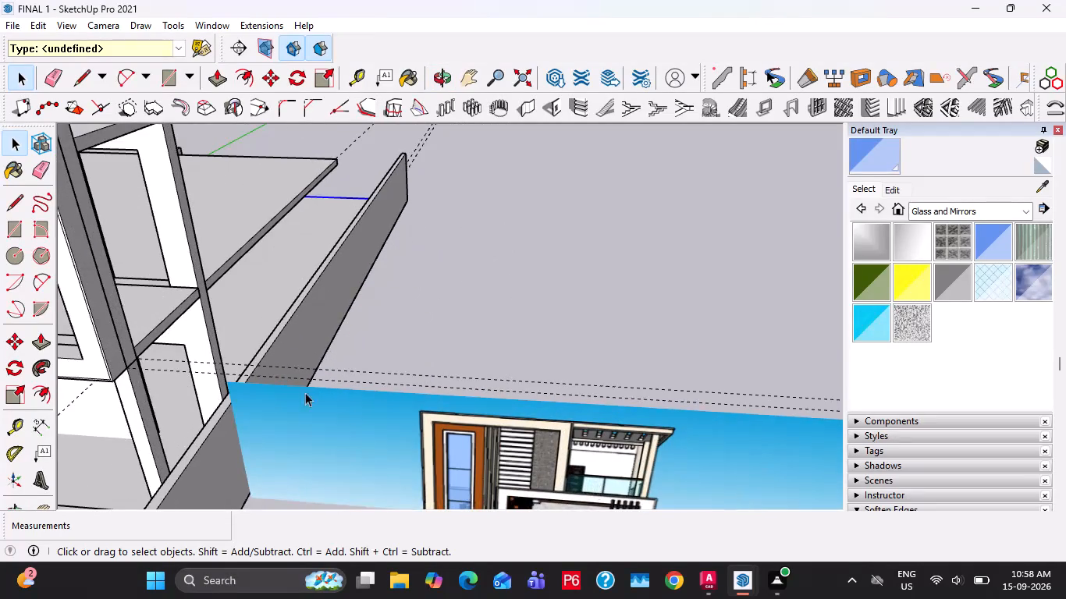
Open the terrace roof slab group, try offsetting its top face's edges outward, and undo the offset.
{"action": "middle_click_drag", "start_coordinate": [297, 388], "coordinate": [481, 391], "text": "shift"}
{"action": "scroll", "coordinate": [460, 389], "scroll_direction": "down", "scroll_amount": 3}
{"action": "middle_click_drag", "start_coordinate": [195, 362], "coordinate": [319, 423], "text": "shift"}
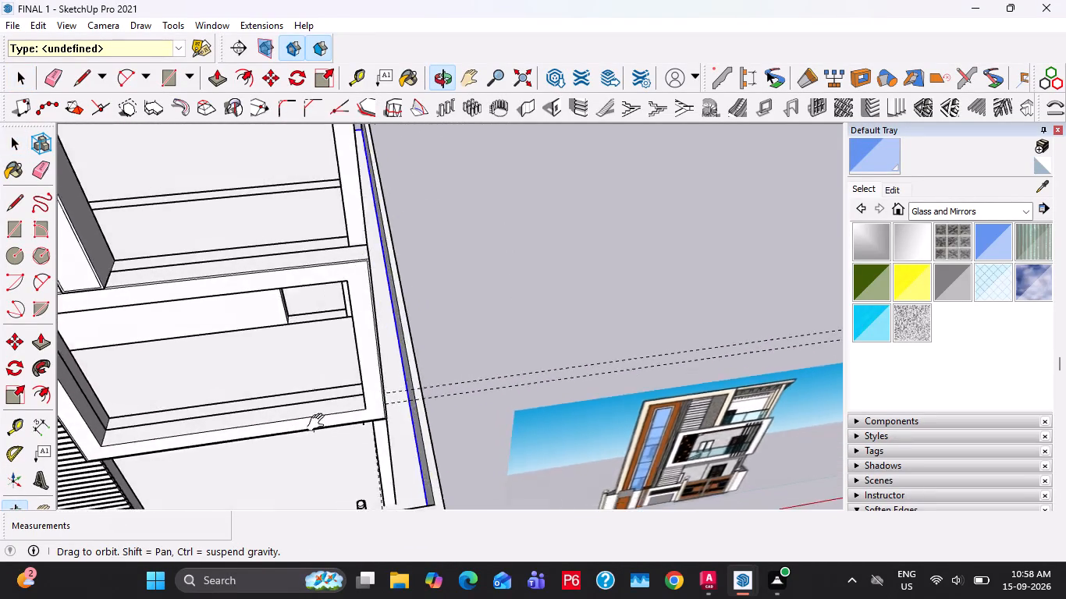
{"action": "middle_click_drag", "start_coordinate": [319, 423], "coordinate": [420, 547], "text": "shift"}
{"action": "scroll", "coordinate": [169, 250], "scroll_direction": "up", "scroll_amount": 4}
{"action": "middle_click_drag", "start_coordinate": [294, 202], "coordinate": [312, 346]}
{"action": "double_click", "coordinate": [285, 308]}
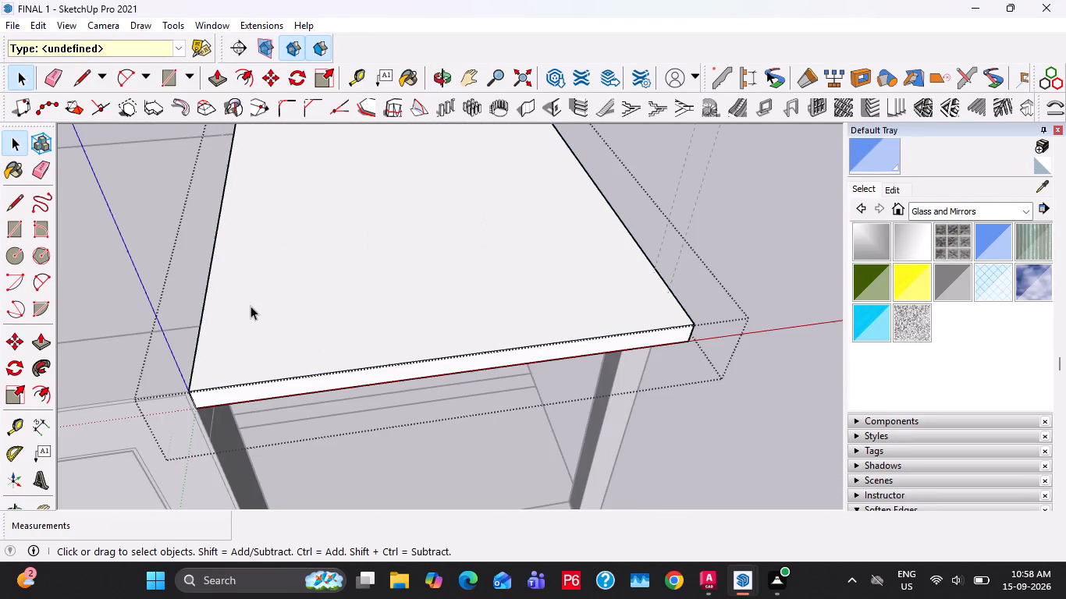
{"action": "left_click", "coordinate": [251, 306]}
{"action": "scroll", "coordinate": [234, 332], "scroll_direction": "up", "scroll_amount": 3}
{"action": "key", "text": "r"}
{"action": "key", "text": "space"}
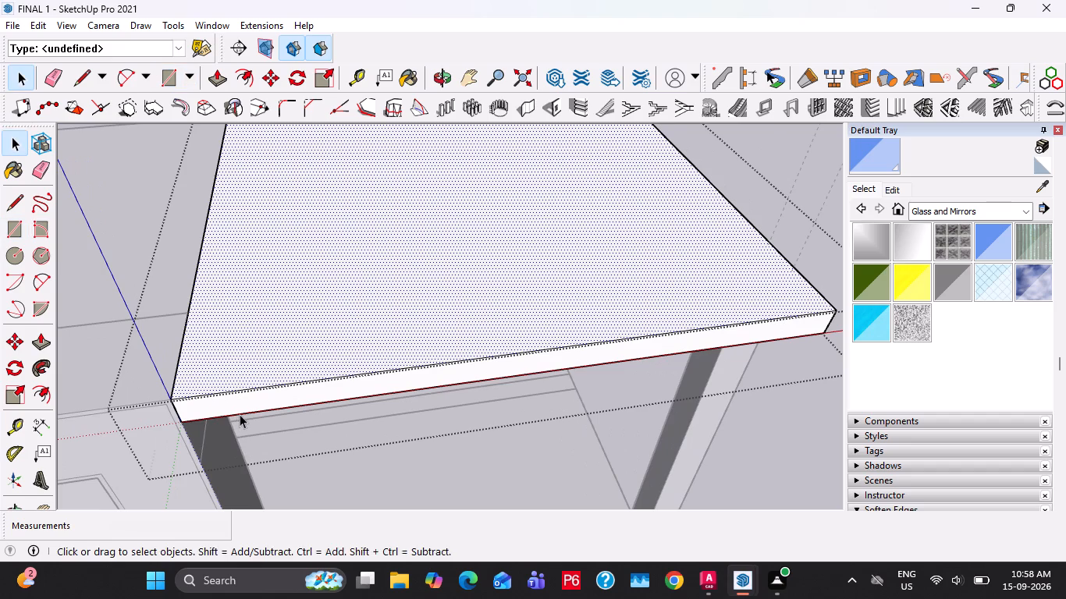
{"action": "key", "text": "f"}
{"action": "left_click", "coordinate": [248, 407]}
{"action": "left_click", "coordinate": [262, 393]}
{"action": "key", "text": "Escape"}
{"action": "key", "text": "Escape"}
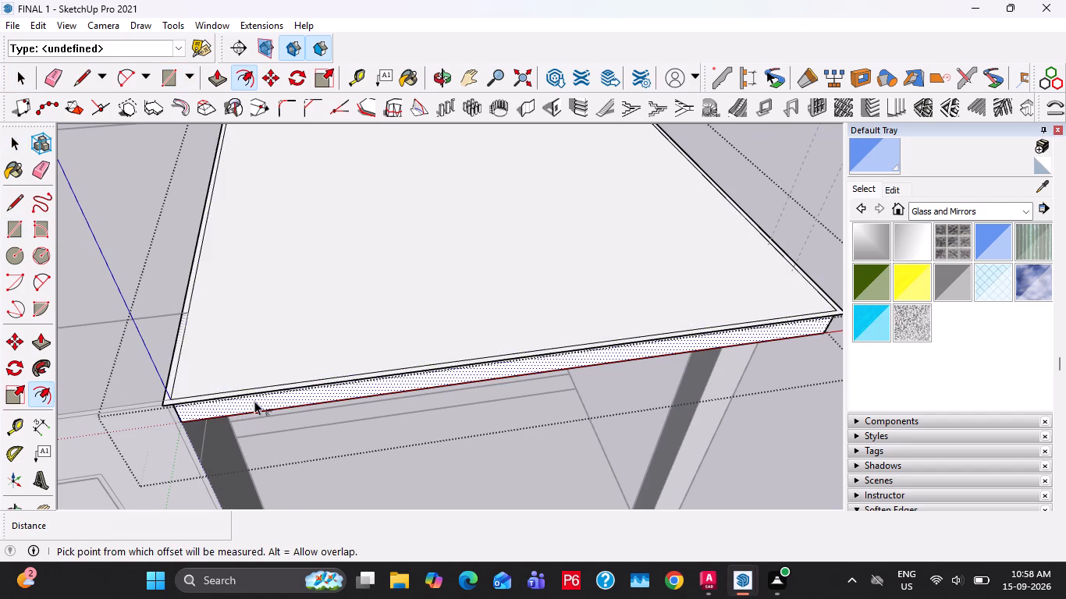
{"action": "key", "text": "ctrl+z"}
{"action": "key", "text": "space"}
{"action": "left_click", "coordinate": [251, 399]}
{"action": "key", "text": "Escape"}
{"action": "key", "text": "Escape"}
Reopen the terrace roof slab group and offset the front face's edges inward by 1".
{"action": "double_click", "coordinate": [254, 399]}
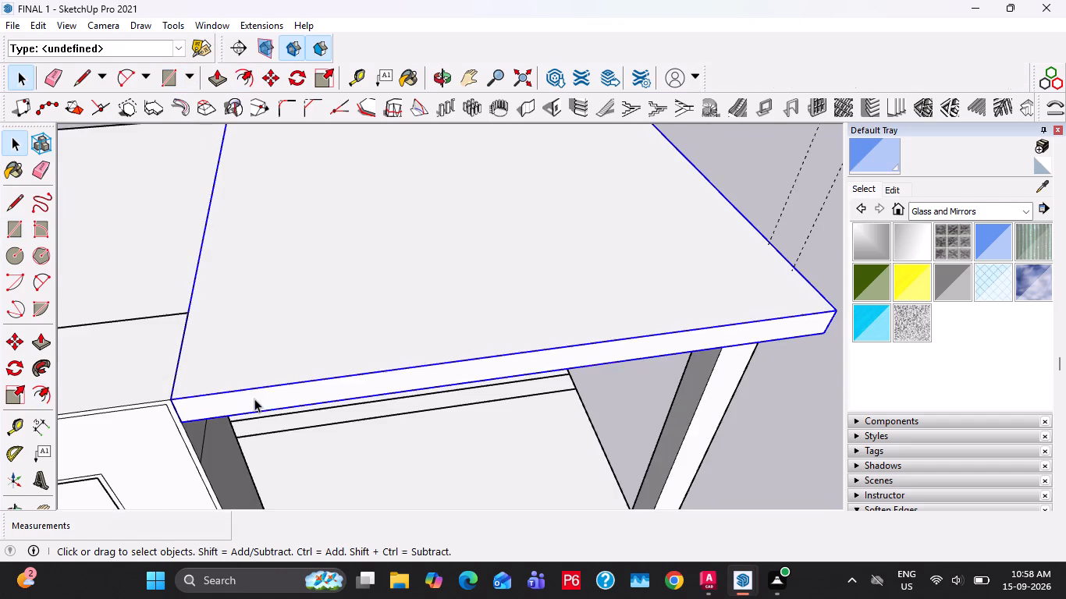
{"action": "key", "text": "f"}
{"action": "left_click", "coordinate": [256, 402]}
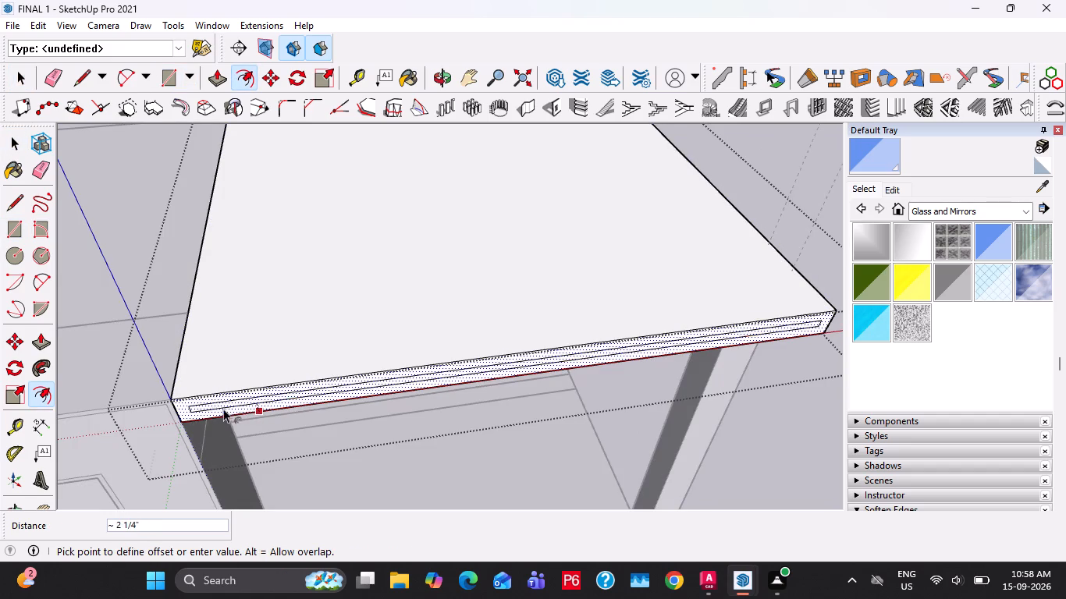
{"action": "key", "text": "1"}
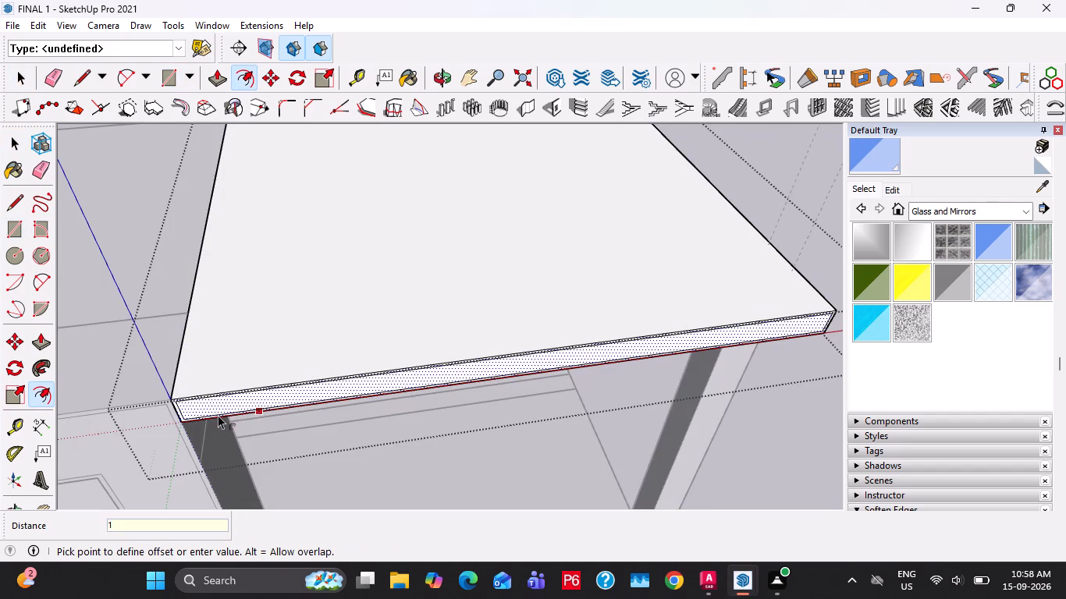
{"action": "key", "text": "shift+quotedbl"}
{"action": "key", "text": "Return"}
{"action": "key", "text": "space"}
Place a guide on the roof slab's top 6" in from the side edge beside the facade frame, and another 4" farther in.
{"action": "scroll", "coordinate": [208, 406], "scroll_direction": "up", "scroll_amount": 3}
{"action": "left_click", "coordinate": [268, 335]}
{"action": "scroll", "coordinate": [277, 324], "scroll_direction": "down", "scroll_amount": 4}
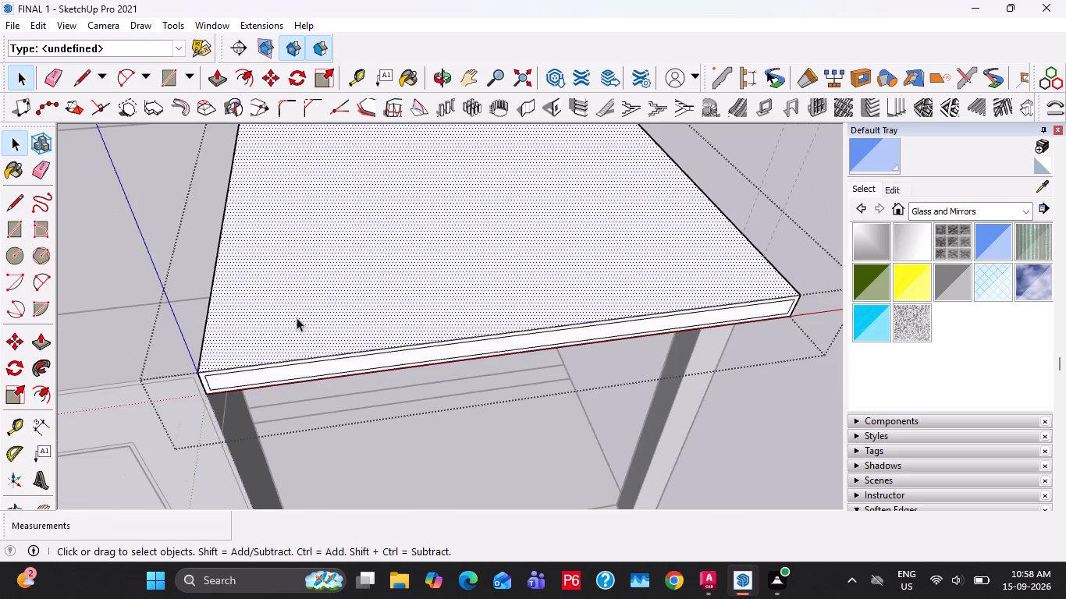
{"action": "key", "text": "t"}
{"action": "left_click", "coordinate": [210, 314]}
{"action": "key", "text": "6"}
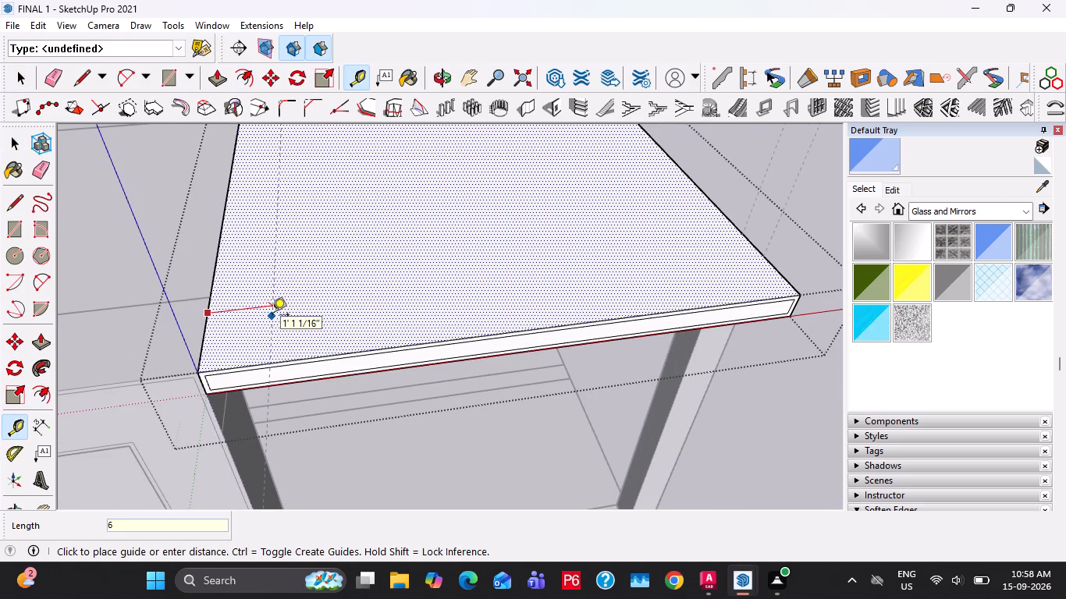
{"action": "key", "text": "shift+quotedbl"}
{"action": "key", "text": "Return"}
{"action": "left_click", "coordinate": [233, 317]}
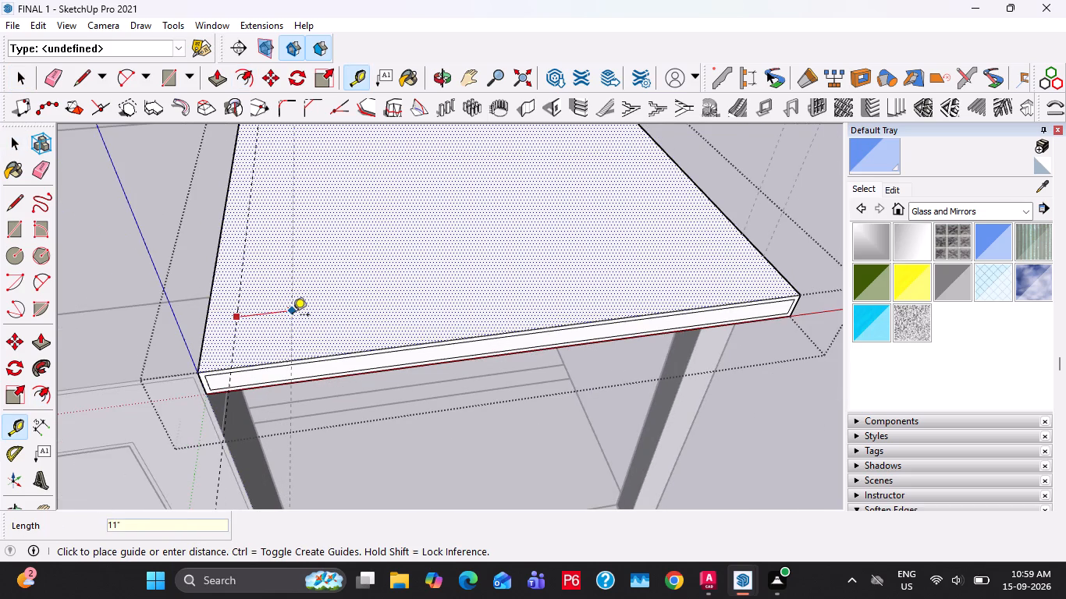
{"action": "key", "text": "4"}
{"action": "key", "text": "shift+quotedbl"}
{"action": "key", "text": "Return"}
Place a guide on the roof slab's top 6" back from its front edge.
{"action": "left_click", "coordinate": [304, 360]}
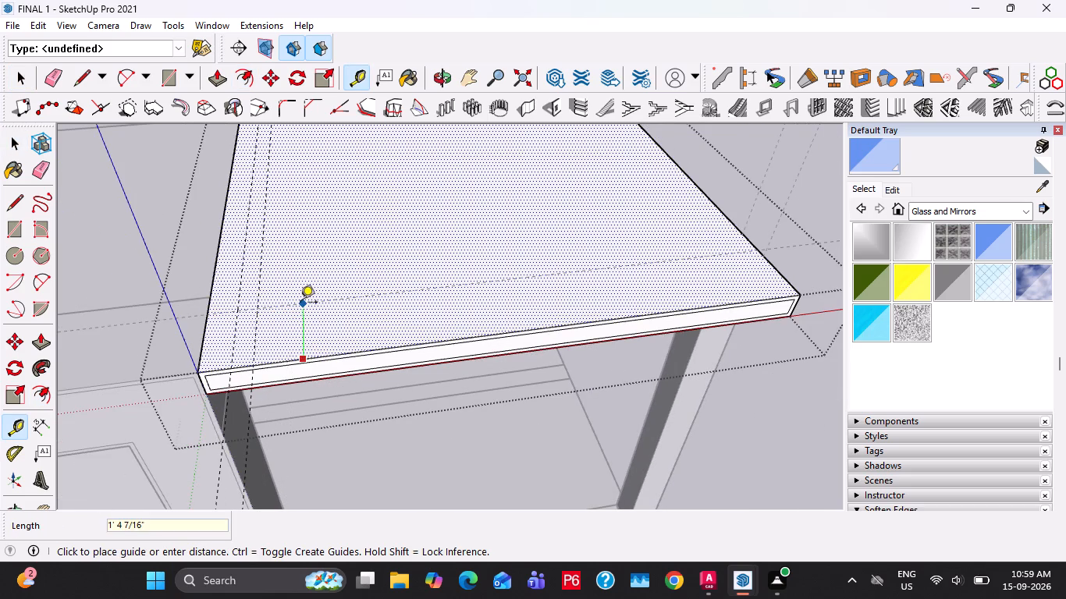
{"action": "key", "text": "6"}
{"action": "key", "text": "Return"}
Place guides on the roof slab's top 6" in from its back edge and 6" in from its outer side edge.
{"action": "scroll", "coordinate": [300, 304], "scroll_direction": "down", "scroll_amount": 10}
{"action": "middle_click_drag", "start_coordinate": [362, 214], "coordinate": [361, 314]}
{"action": "scroll", "coordinate": [341, 253], "scroll_direction": "up", "scroll_amount": 3}
{"action": "left_click", "coordinate": [339, 185]}
{"action": "key", "text": "7"}
{"action": "key", "text": "BackSpace"}
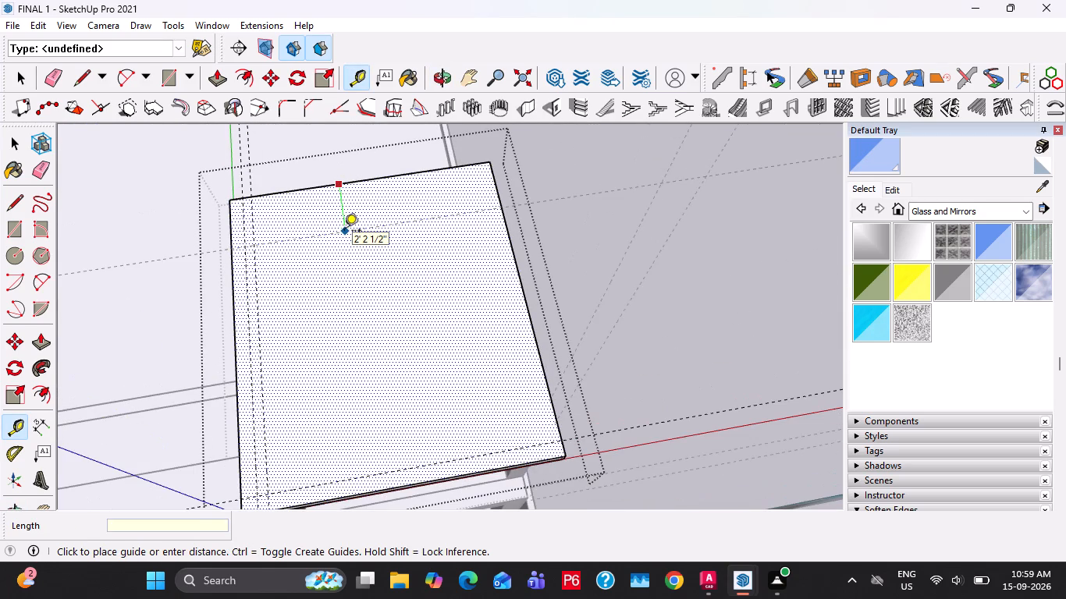
{"action": "type", "text": "6\""}
{"action": "key", "text": "Return"}
{"action": "left_click", "coordinate": [525, 317]}
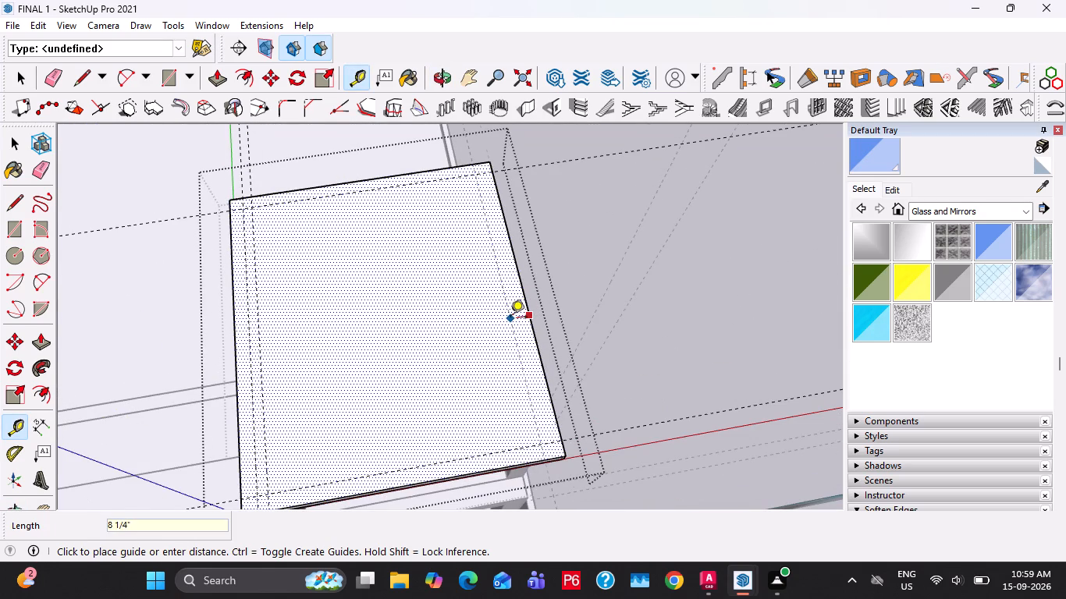
{"action": "type", "text": "6\""}
{"action": "key", "text": "Return"}
{"action": "key", "text": "space"}
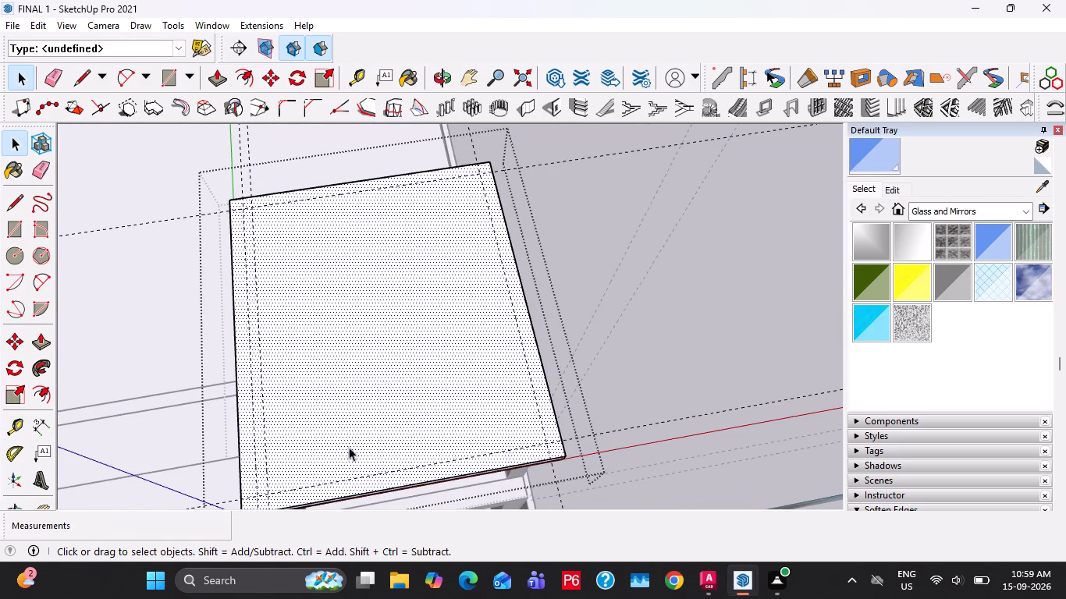
Draw a long 4" wide rectangle between the two closely spaced guides, running from the front guide to the back guide.
{"action": "key", "text": "r"}
{"action": "left_click", "coordinate": [256, 494]}
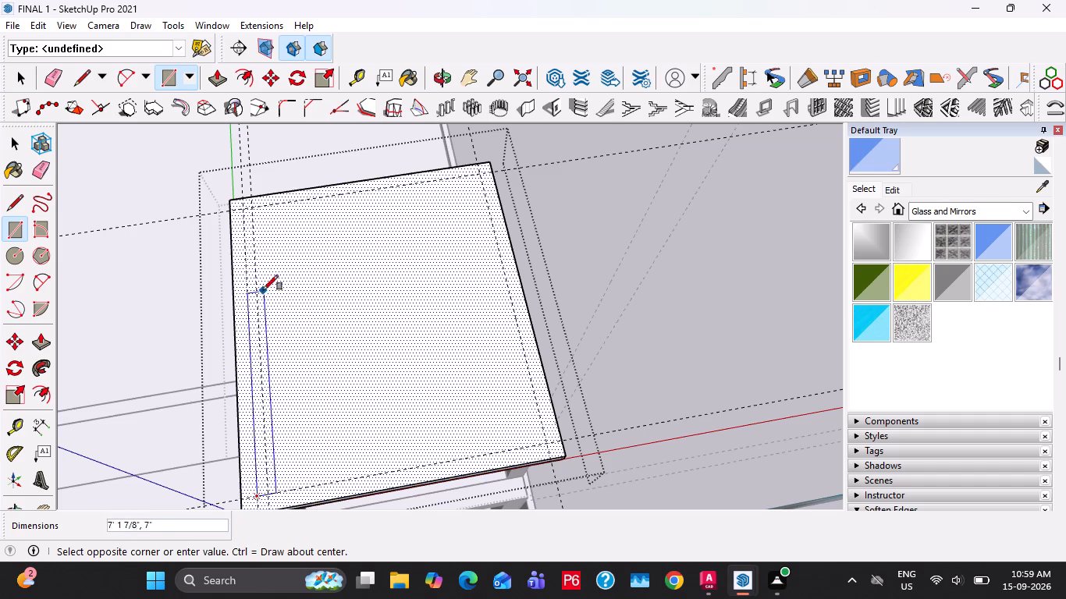
{"action": "left_click", "coordinate": [254, 207]}
{"action": "key", "text": "space"}
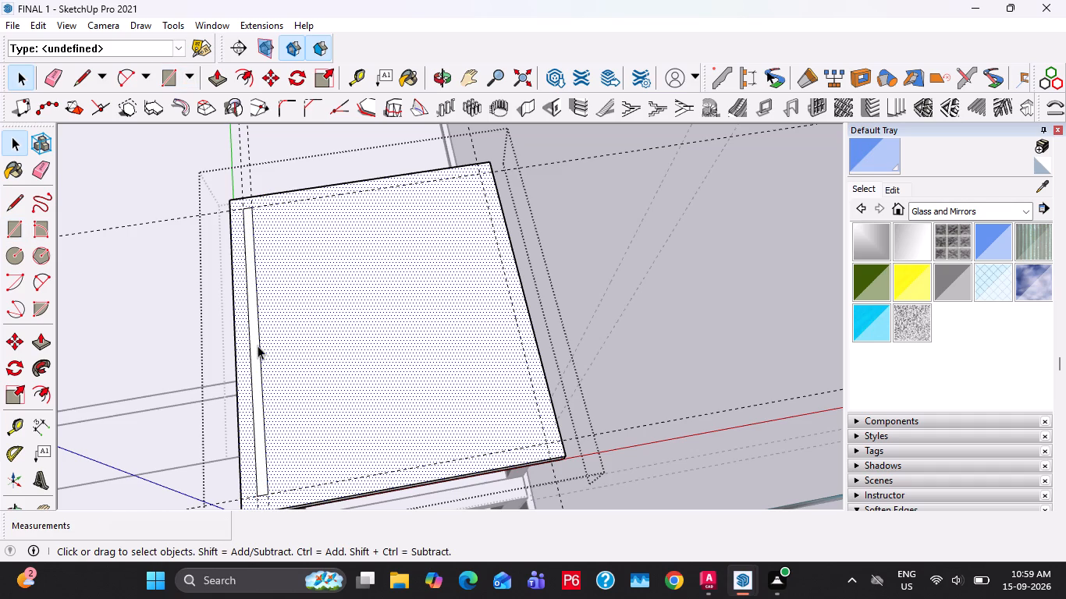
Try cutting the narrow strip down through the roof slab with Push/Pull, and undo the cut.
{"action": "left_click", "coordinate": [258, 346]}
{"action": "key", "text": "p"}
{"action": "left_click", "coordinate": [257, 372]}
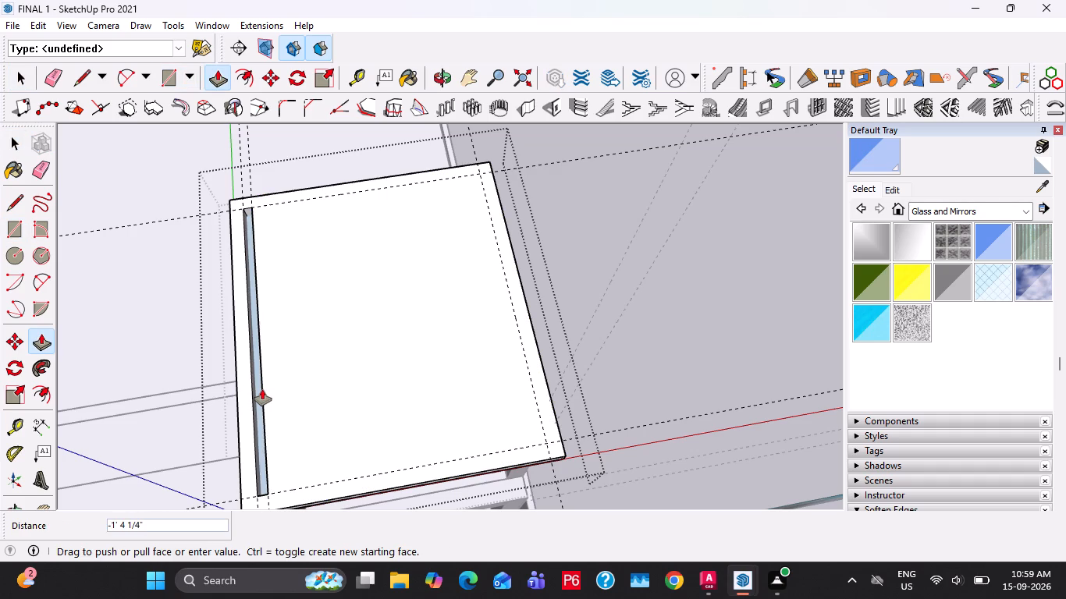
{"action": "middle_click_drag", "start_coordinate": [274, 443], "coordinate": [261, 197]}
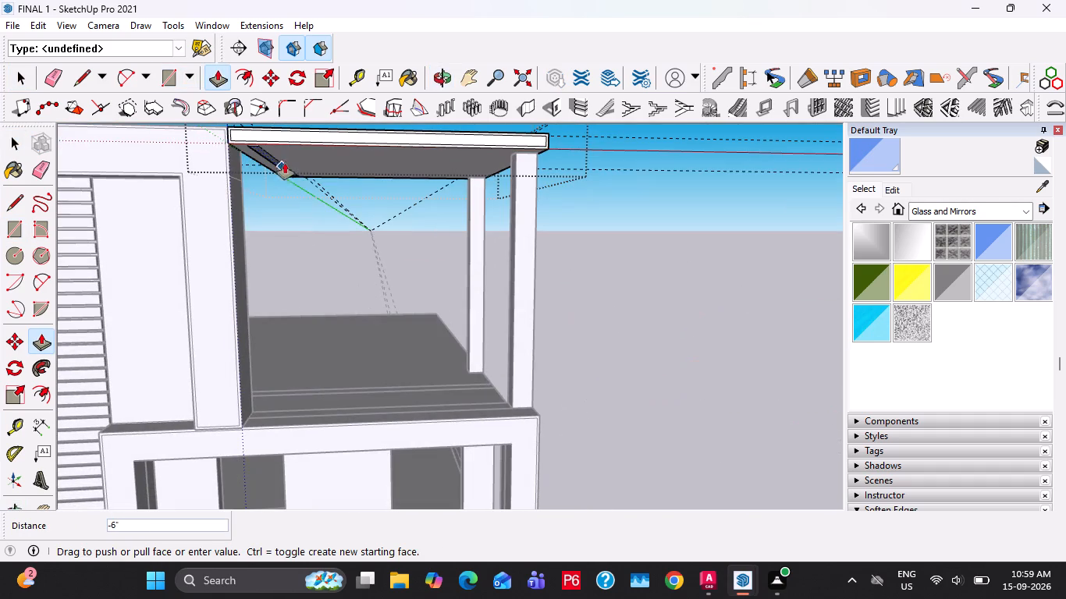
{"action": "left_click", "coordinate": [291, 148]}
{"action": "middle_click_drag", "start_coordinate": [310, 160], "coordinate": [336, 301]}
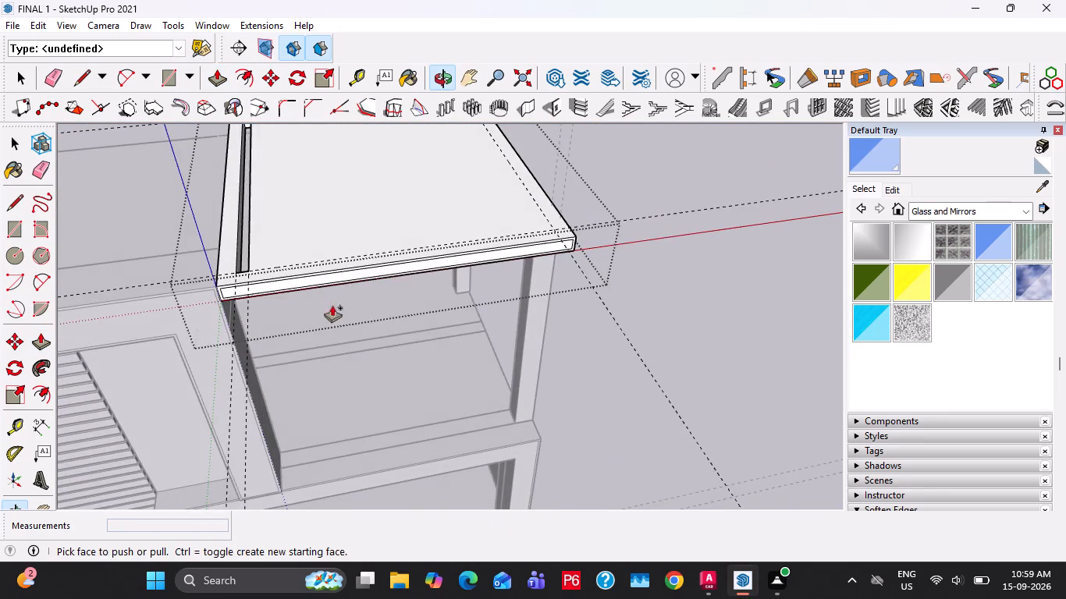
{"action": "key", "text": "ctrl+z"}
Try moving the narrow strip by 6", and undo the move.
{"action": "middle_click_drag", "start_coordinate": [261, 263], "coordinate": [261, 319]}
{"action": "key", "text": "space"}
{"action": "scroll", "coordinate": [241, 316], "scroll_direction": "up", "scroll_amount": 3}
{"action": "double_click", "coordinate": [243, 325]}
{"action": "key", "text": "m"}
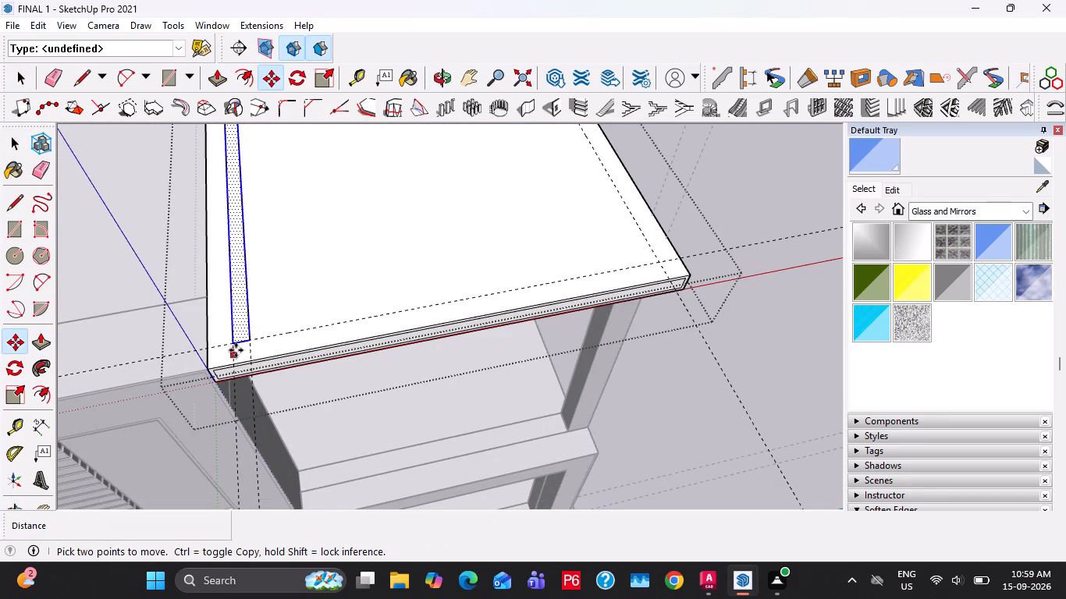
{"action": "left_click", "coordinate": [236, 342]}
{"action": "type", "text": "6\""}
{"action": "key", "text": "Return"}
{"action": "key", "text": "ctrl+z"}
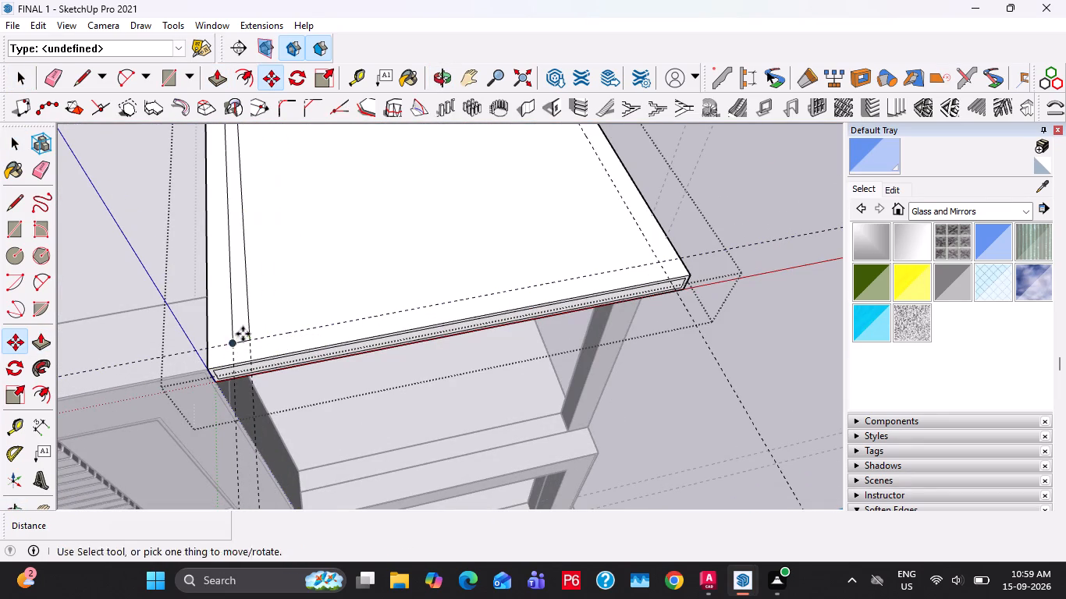
Copy the strip's face and edges 1'6" across the roof slab, parallel to its front edge.
{"action": "key", "text": "space"}
{"action": "double_click", "coordinate": [243, 334]}
{"action": "key", "text": "m"}
{"action": "left_click", "coordinate": [238, 344]}
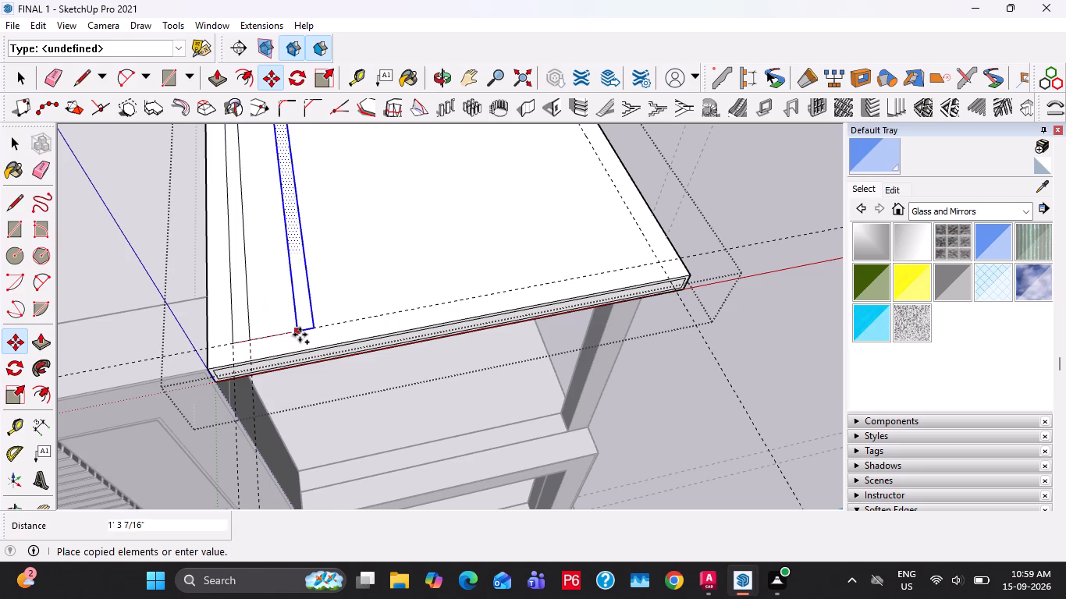
{"action": "type", "text": "1'6\""}
{"action": "key", "text": "Return"}
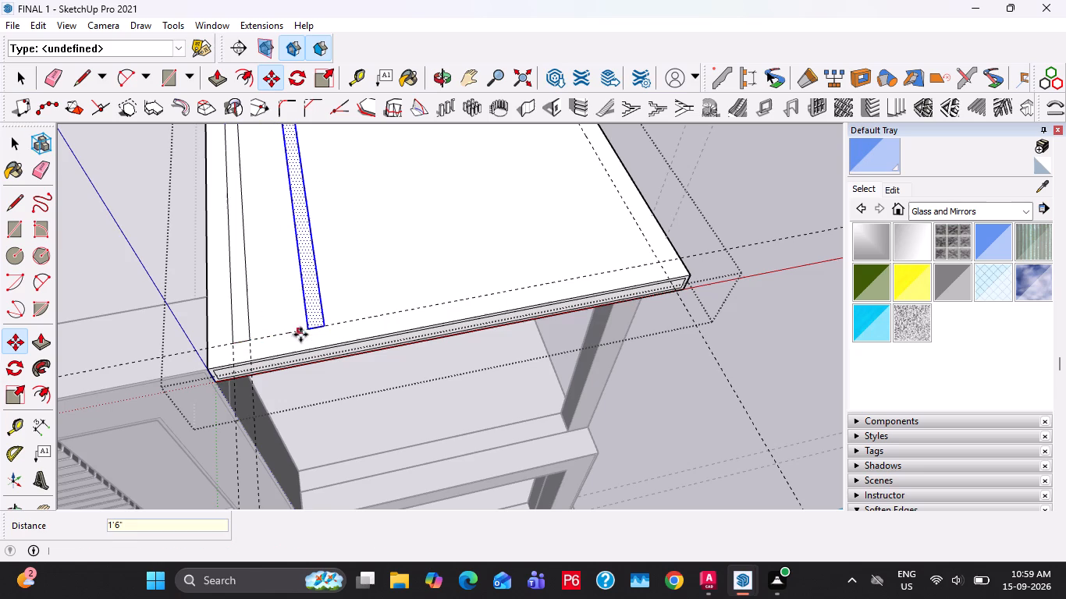
Add four more copies of the strip at the same 1'6" spacing toward the slab's outer side.
{"action": "left_click", "coordinate": [254, 345]}
{"action": "left_click", "coordinate": [322, 327]}
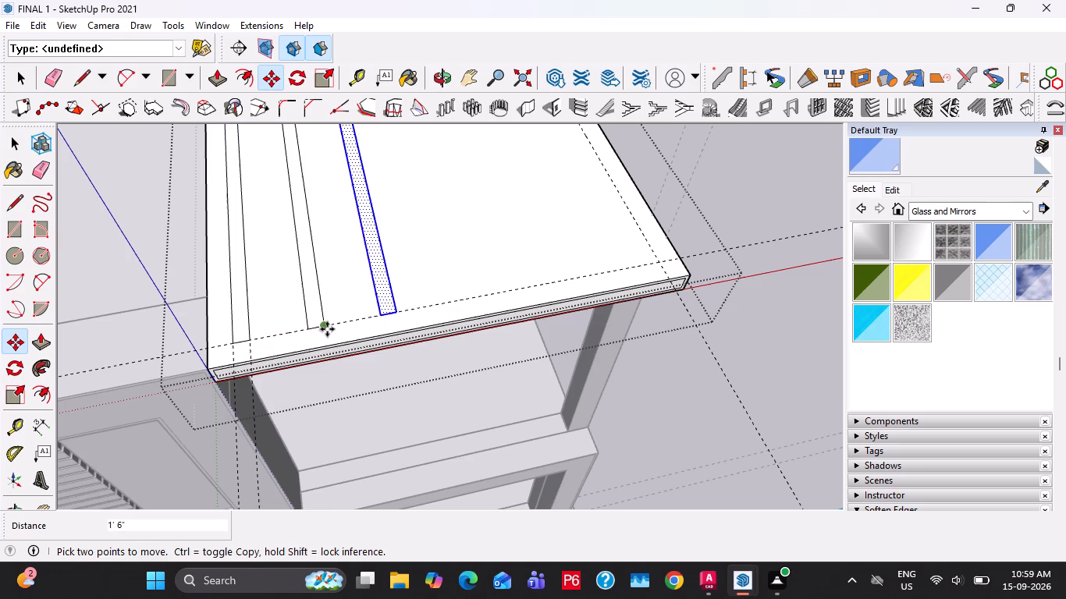
{"action": "left_click", "coordinate": [327, 329]}
{"action": "left_click", "coordinate": [396, 312]}
{"action": "left_click", "coordinate": [398, 312]}
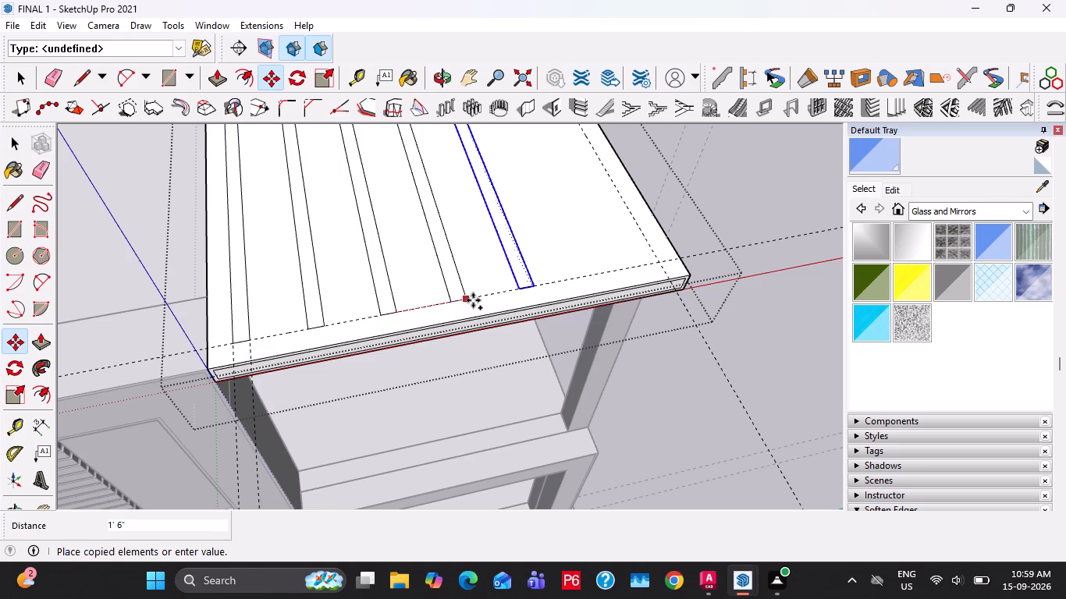
{"action": "left_click", "coordinate": [474, 300]}
{"action": "left_click", "coordinate": [466, 300]}
{"action": "left_click", "coordinate": [540, 282]}
{"action": "key", "text": "space"}
{"action": "key", "text": "space"}
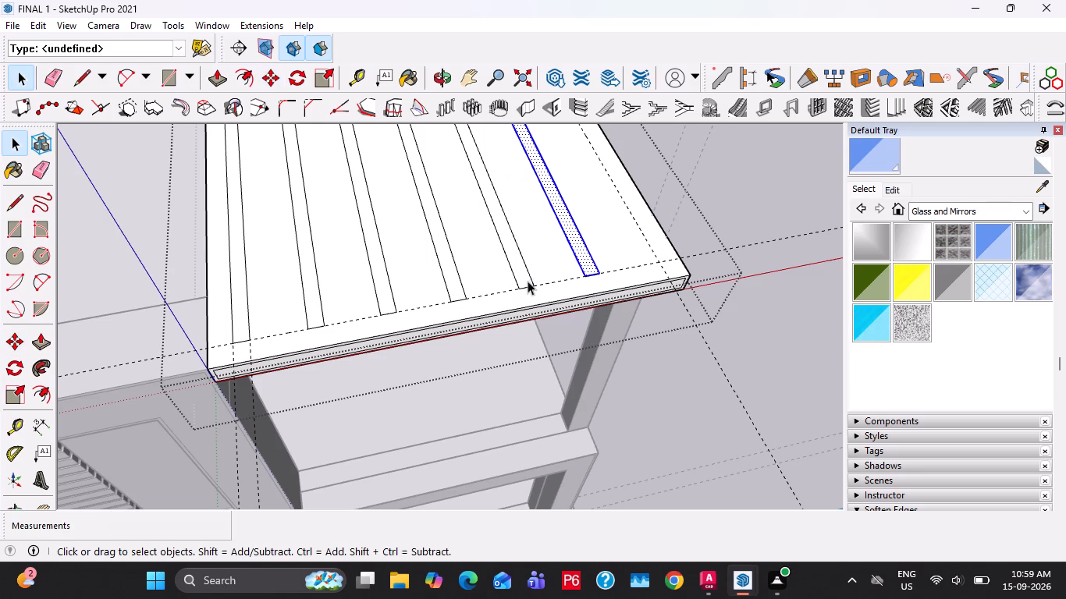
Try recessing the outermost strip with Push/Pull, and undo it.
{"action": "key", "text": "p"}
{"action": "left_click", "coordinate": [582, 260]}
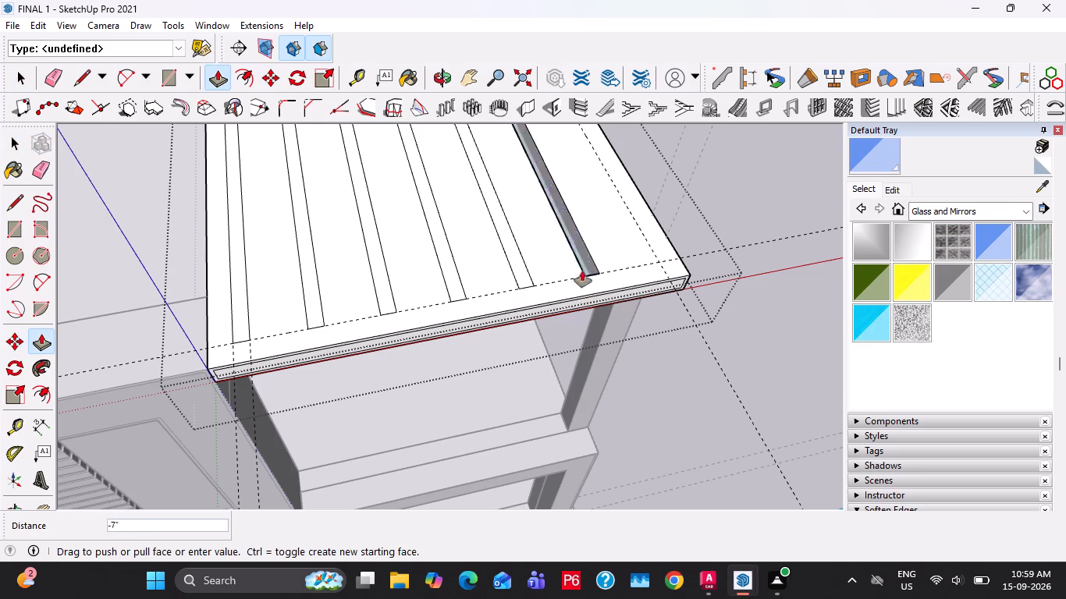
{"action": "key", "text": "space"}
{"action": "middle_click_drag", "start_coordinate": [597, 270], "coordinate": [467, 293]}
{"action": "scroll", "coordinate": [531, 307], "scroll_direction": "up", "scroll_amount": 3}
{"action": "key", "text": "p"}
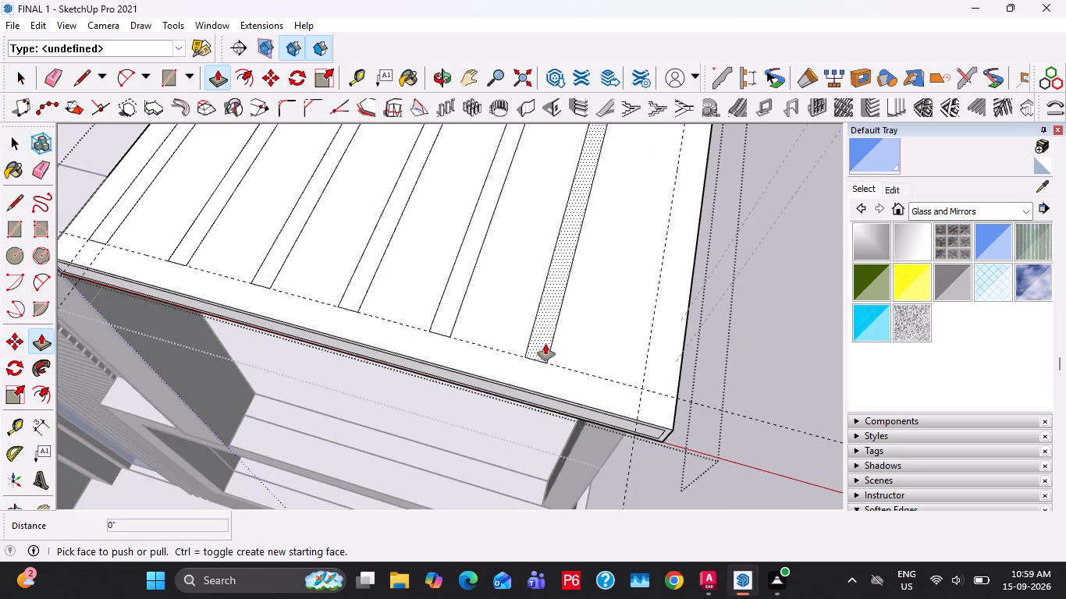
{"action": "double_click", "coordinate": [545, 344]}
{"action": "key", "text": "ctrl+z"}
Cut the outermost strip through the roof slab to its underside with Push/Pull.
{"action": "left_click", "coordinate": [542, 342]}
{"action": "middle_click_drag", "start_coordinate": [539, 350], "coordinate": [550, 220]}
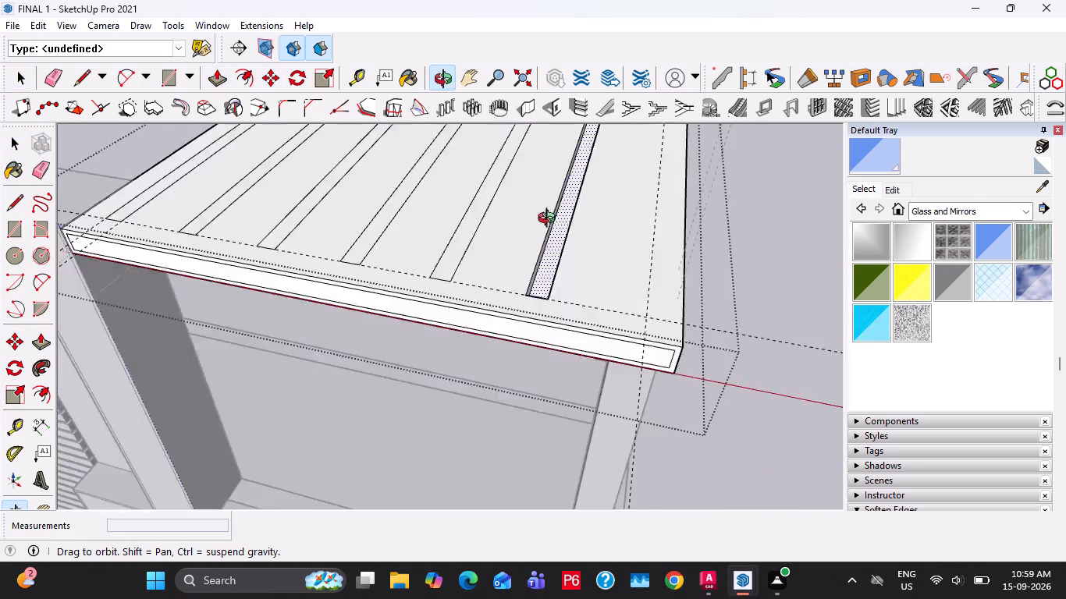
{"action": "middle_click_drag", "start_coordinate": [550, 220], "coordinate": [561, 151]}
{"action": "left_click", "coordinate": [573, 255]}
{"action": "middle_click_drag", "start_coordinate": [530, 240], "coordinate": [573, 331]}
Cut the remaining five strips through the roof slab by the same depth, and leave the slab group.
{"action": "double_click", "coordinate": [444, 201]}
{"action": "double_click", "coordinate": [350, 204]}
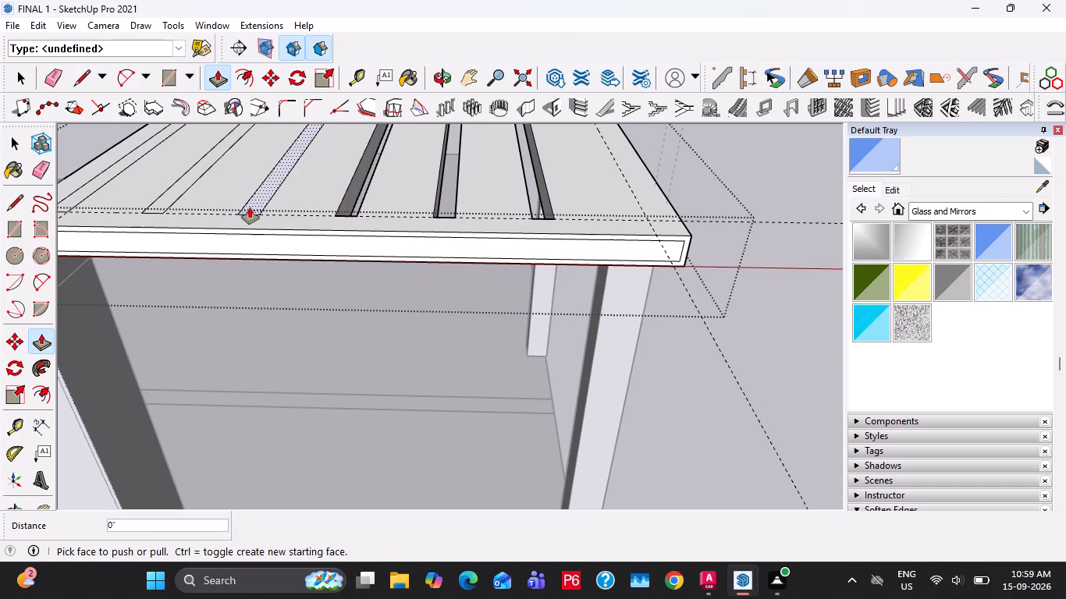
{"action": "double_click", "coordinate": [250, 207]}
{"action": "double_click", "coordinate": [169, 197]}
{"action": "middle_click_drag", "start_coordinate": [176, 218], "coordinate": [421, 322], "text": "shift"}
{"action": "double_click", "coordinate": [290, 278]}
{"action": "scroll", "coordinate": [347, 273], "scroll_direction": "down", "scroll_amount": 6}
{"action": "middle_click_drag", "start_coordinate": [493, 301], "coordinate": [470, 137]}
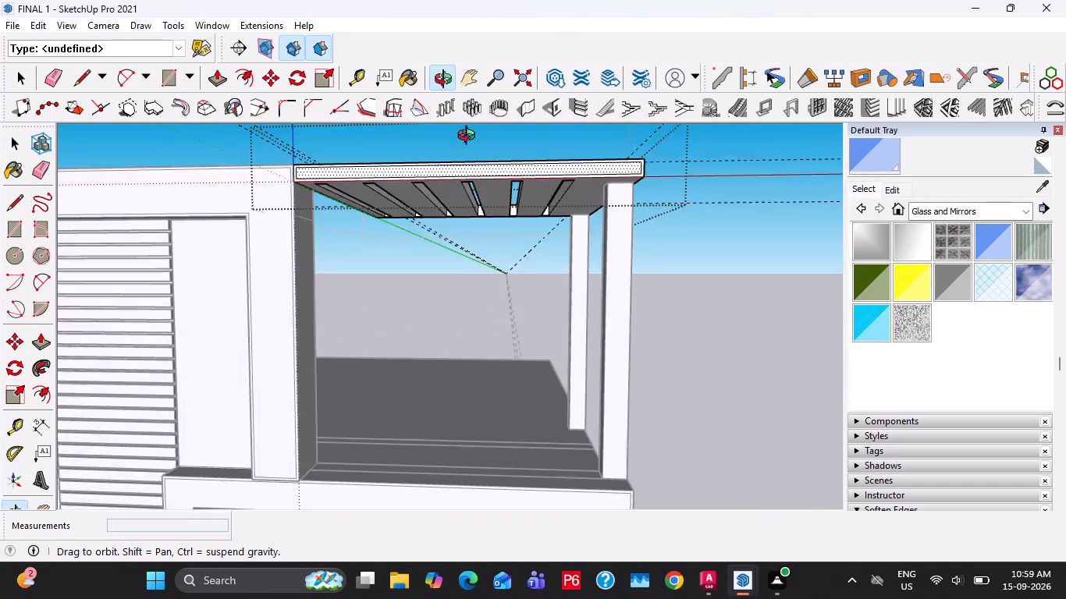
{"action": "middle_click_drag", "start_coordinate": [470, 137], "coordinate": [476, 130]}
{"action": "key", "text": "space"}
{"action": "key", "text": "Escape"}
{"action": "key", "text": "Escape"}
Examine the slotted terrace roof and front facade against the reference elevation image.
{"action": "scroll", "coordinate": [411, 300], "scroll_direction": "down", "scroll_amount": 6}
{"action": "key", "text": "Escape"}
{"action": "key", "text": "Escape"}
{"action": "middle_click_drag", "start_coordinate": [435, 335], "coordinate": [474, 347]}
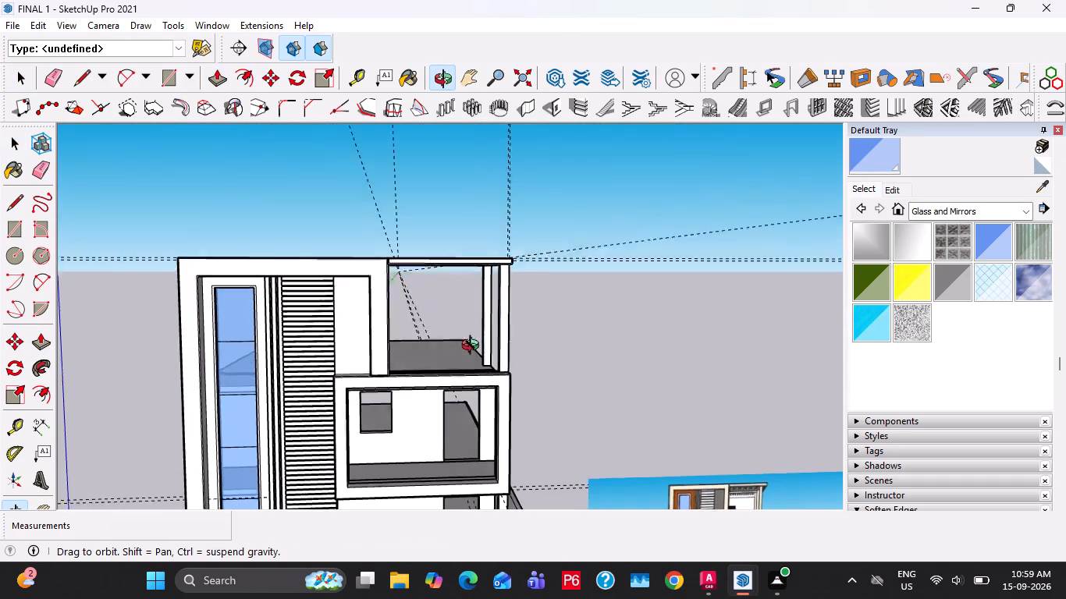
{"action": "middle_click_drag", "start_coordinate": [474, 347], "coordinate": [461, 328]}
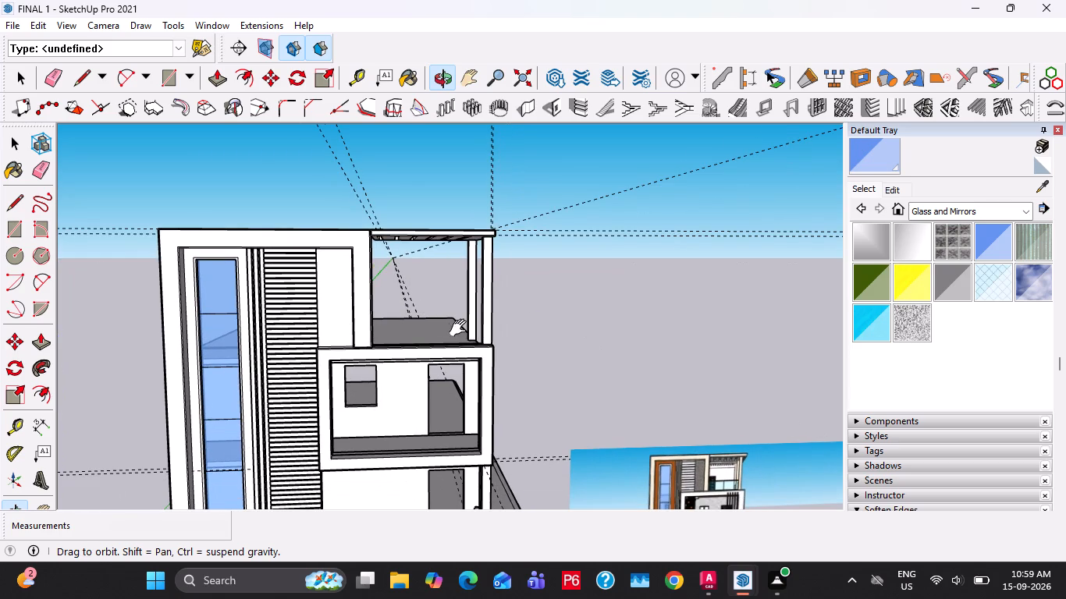
{"action": "middle_click_drag", "start_coordinate": [461, 328], "coordinate": [451, 255]}
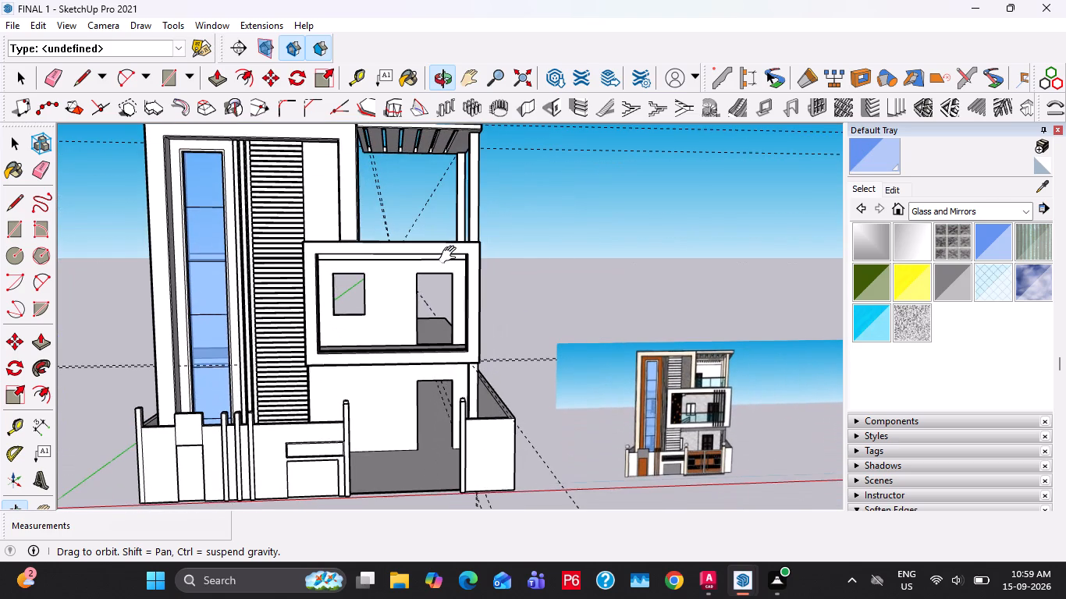
{"action": "middle_click_drag", "start_coordinate": [451, 255], "coordinate": [464, 275]}
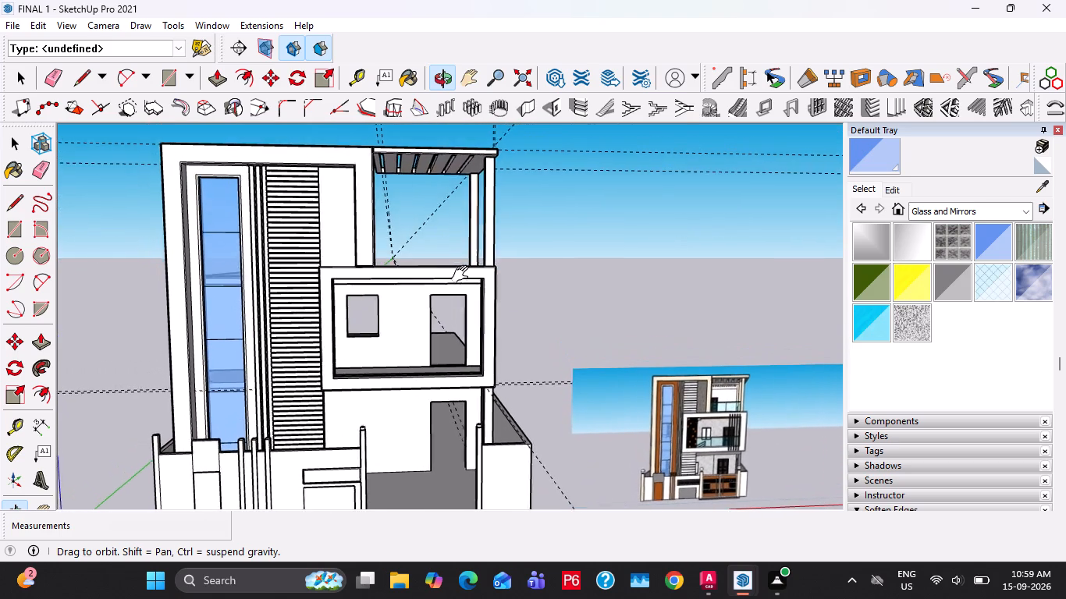
{"action": "middle_click_drag", "start_coordinate": [464, 275], "coordinate": [457, 344]}
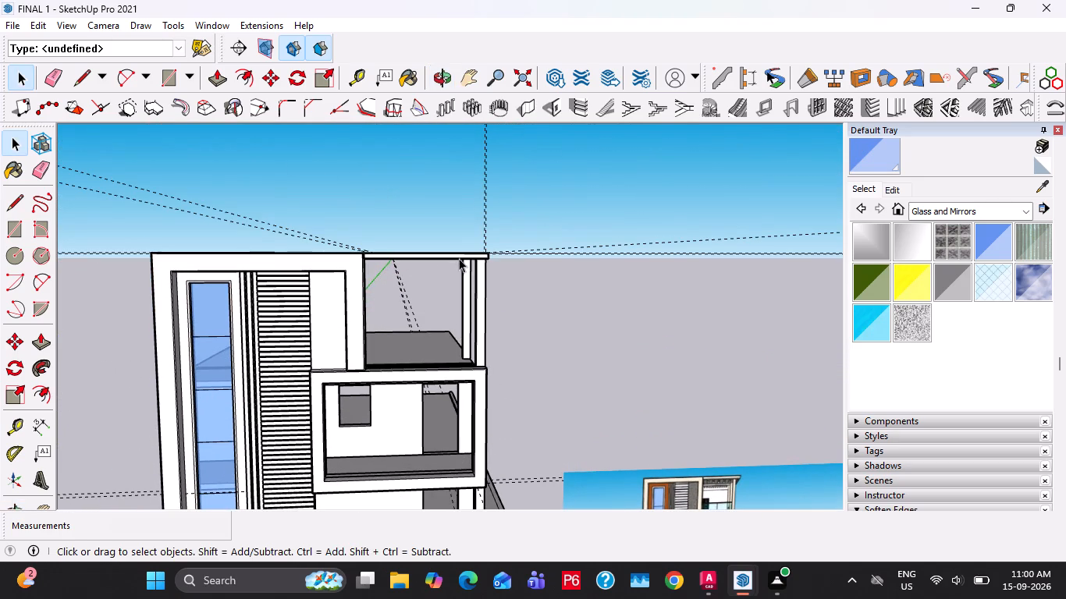
Place a guide on the balcony frame about 1' 9 7/8" in from its outer side edge, and another 2" farther in.
{"action": "middle_click_drag", "start_coordinate": [489, 394], "coordinate": [462, 303], "text": "shift"}
{"action": "scroll", "coordinate": [454, 293], "scroll_direction": "up", "scroll_amount": 9}
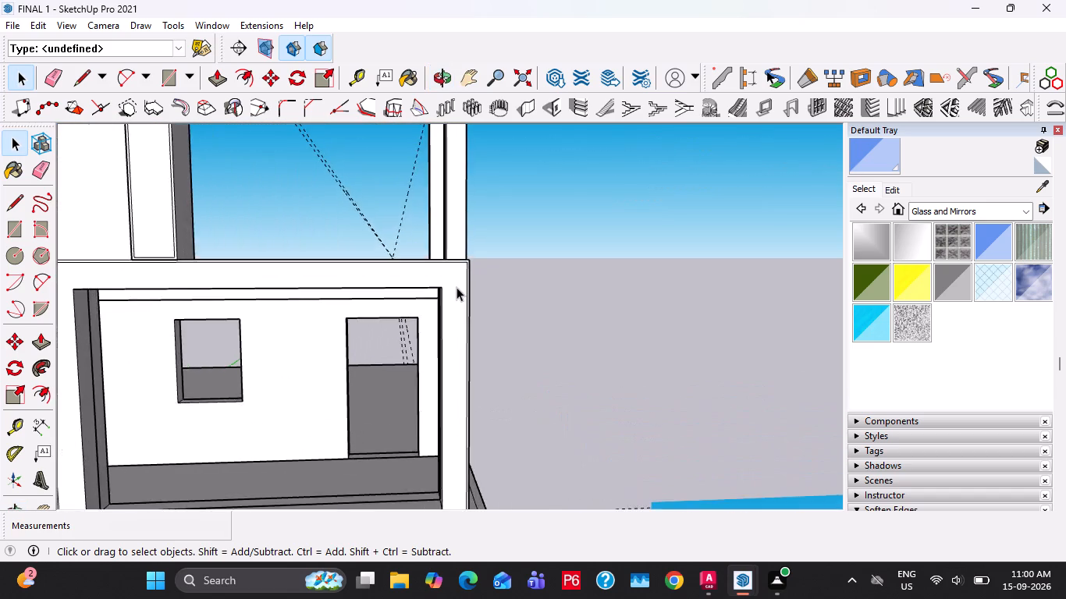
{"action": "scroll", "coordinate": [457, 287], "scroll_direction": "up", "scroll_amount": 7}
{"action": "key", "text": "t"}
{"action": "left_click", "coordinate": [481, 289]}
{"action": "left_click", "coordinate": [364, 279]}
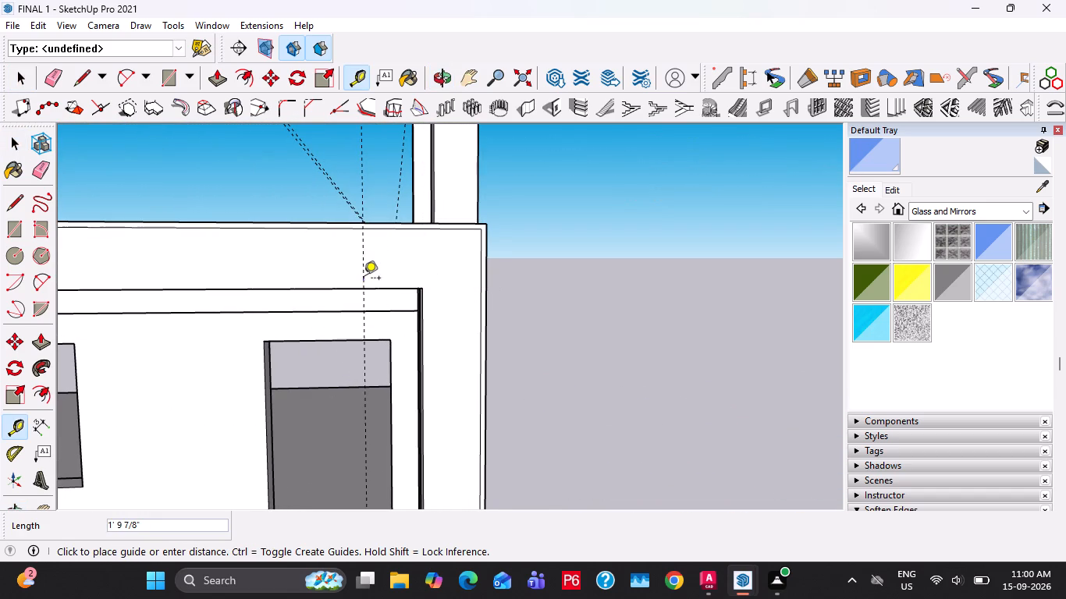
{"action": "left_click", "coordinate": [363, 270]}
{"action": "type", "text": "2\""}
{"action": "key", "text": "Return"}
{"action": "key", "text": "space"}
Draw a 2" wide vertical rectangle between the guides, from the balcony opening's top edge down to the frame's bottom edge.
{"action": "key", "text": "r"}
{"action": "left_click", "coordinate": [353, 287]}
{"action": "scroll", "coordinate": [402, 369], "scroll_direction": "down", "scroll_amount": 4}
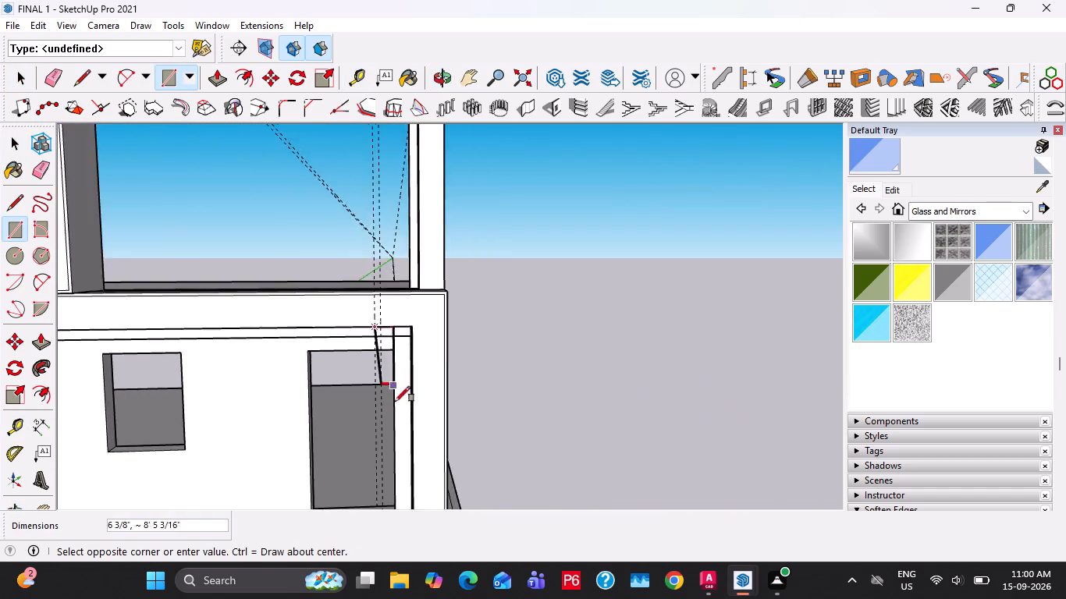
{"action": "middle_click_drag", "start_coordinate": [393, 412], "coordinate": [383, 287], "text": "shift"}
{"action": "scroll", "coordinate": [362, 435], "scroll_direction": "up", "scroll_amount": 3}
{"action": "left_click", "coordinate": [373, 469]}
{"action": "key", "text": "space"}
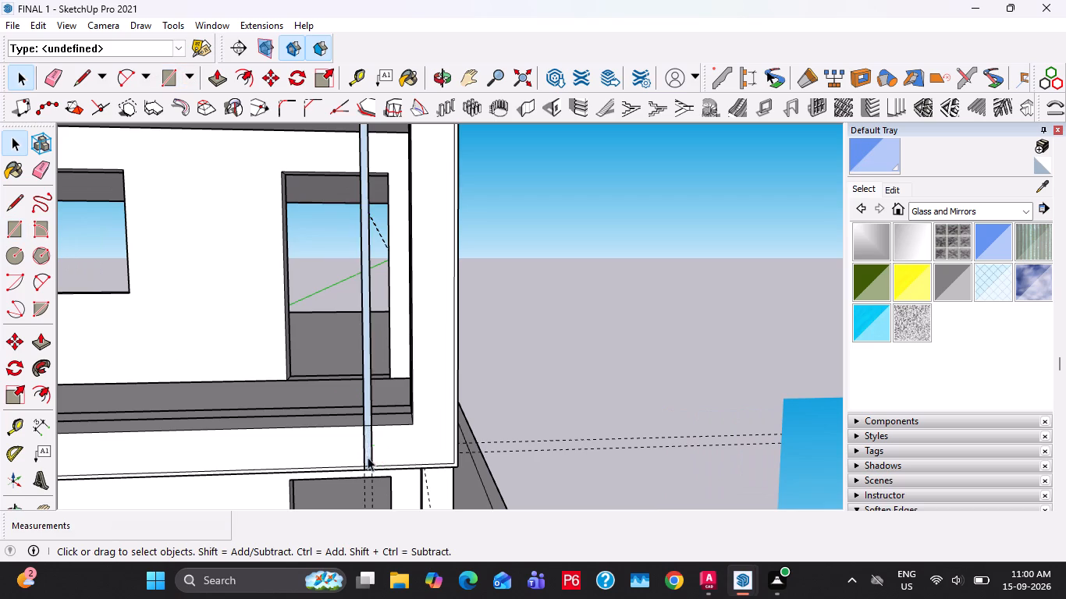
Extrude the narrow vertical strip on the balcony frame outward by 1".
{"action": "scroll", "coordinate": [367, 457], "scroll_direction": "up", "scroll_amount": 4}
{"action": "key", "text": "p"}
{"action": "left_click", "coordinate": [369, 445]}
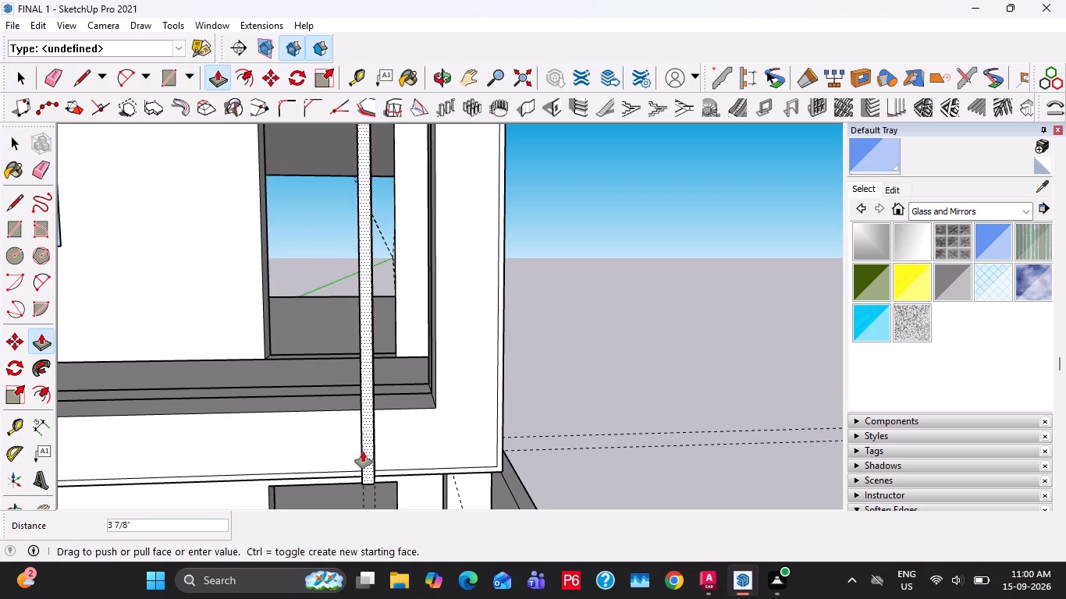
{"action": "type", "text": "1\""}
{"action": "key", "text": "Return"}
Extend the vertical balcony bar upward by 6" from its top face.
{"action": "scroll", "coordinate": [304, 370], "scroll_direction": "down", "scroll_amount": 8}
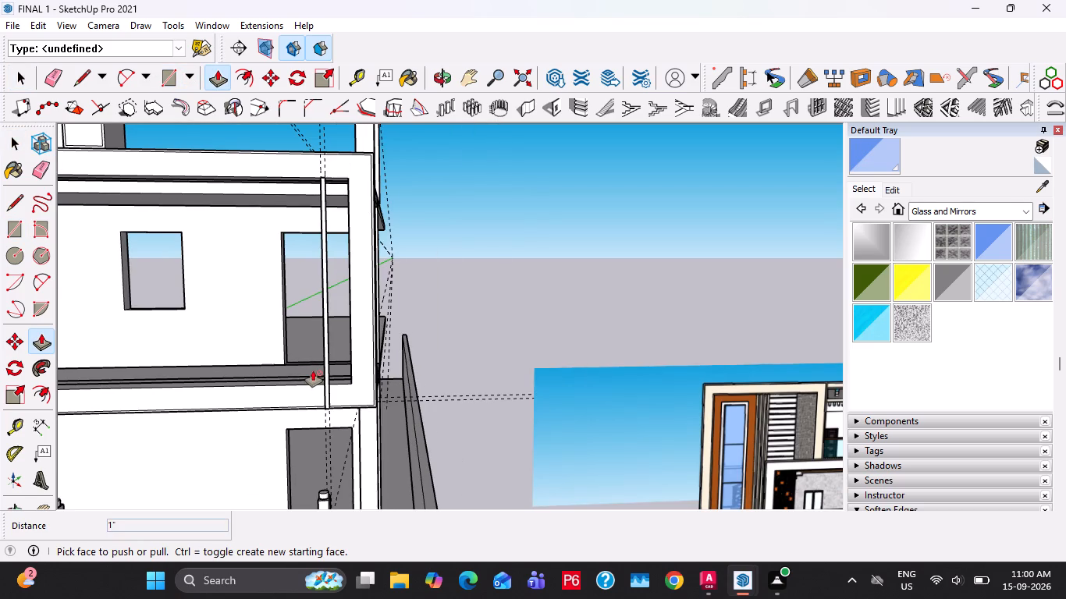
{"action": "middle_click_drag", "start_coordinate": [365, 374], "coordinate": [324, 445], "text": "shift"}
{"action": "scroll", "coordinate": [272, 209], "scroll_direction": "up", "scroll_amount": 7}
{"action": "middle_click_drag", "start_coordinate": [301, 304], "coordinate": [496, 318]}
{"action": "scroll", "coordinate": [402, 383], "scroll_direction": "up", "scroll_amount": 3}
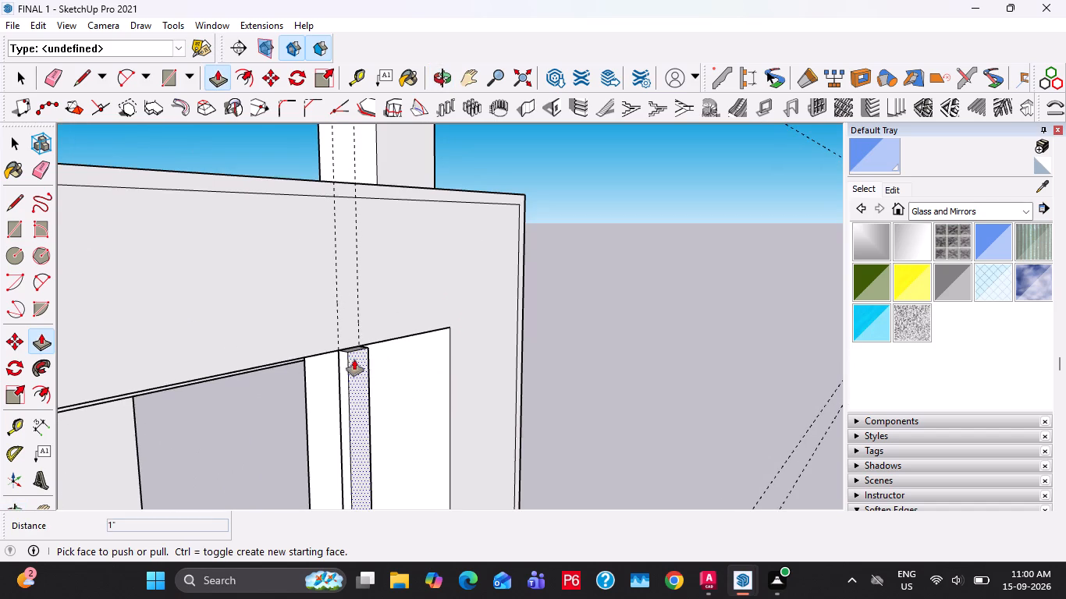
{"action": "key", "text": "space"}
{"action": "double_click", "coordinate": [358, 362]}
{"action": "left_click", "coordinate": [358, 348]}
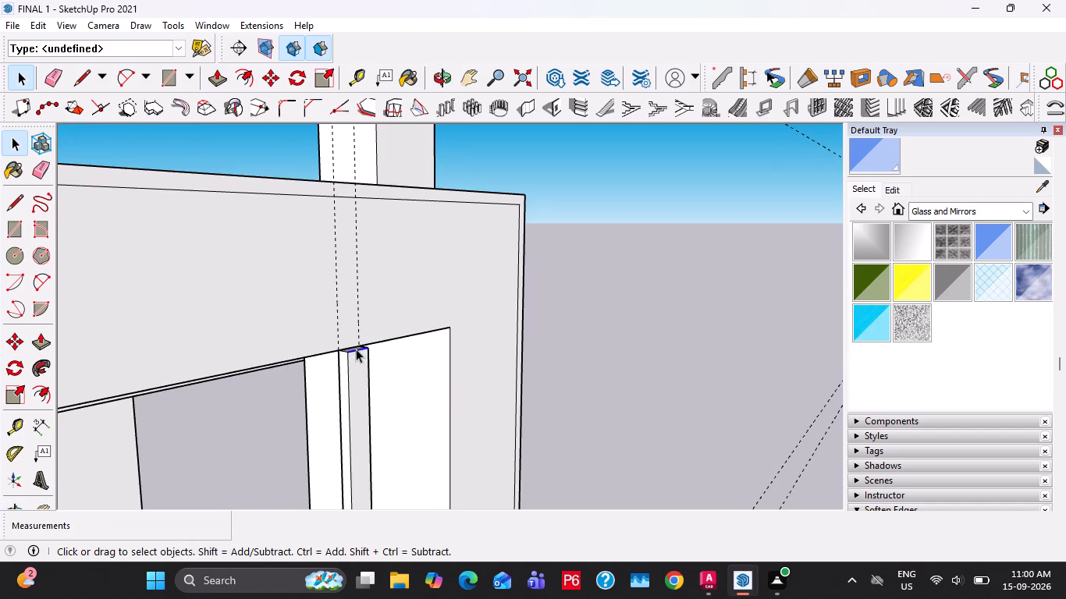
{"action": "key", "text": "p"}
{"action": "left_click", "coordinate": [356, 349]}
{"action": "key", "text": "1"}
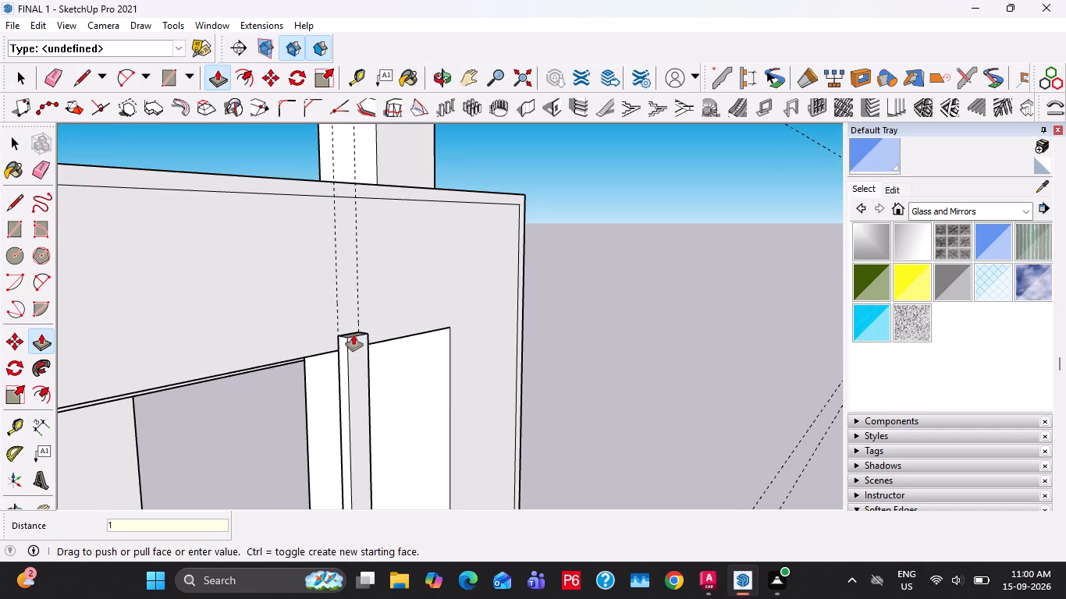
{"action": "key", "text": "BackSpace"}
{"action": "type", "text": "6\""}
{"action": "key", "text": "Return"}
{"action": "middle_click_drag", "start_coordinate": [337, 307], "coordinate": [410, 335]}
{"action": "scroll", "coordinate": [386, 326], "scroll_direction": "down", "scroll_amount": 3}
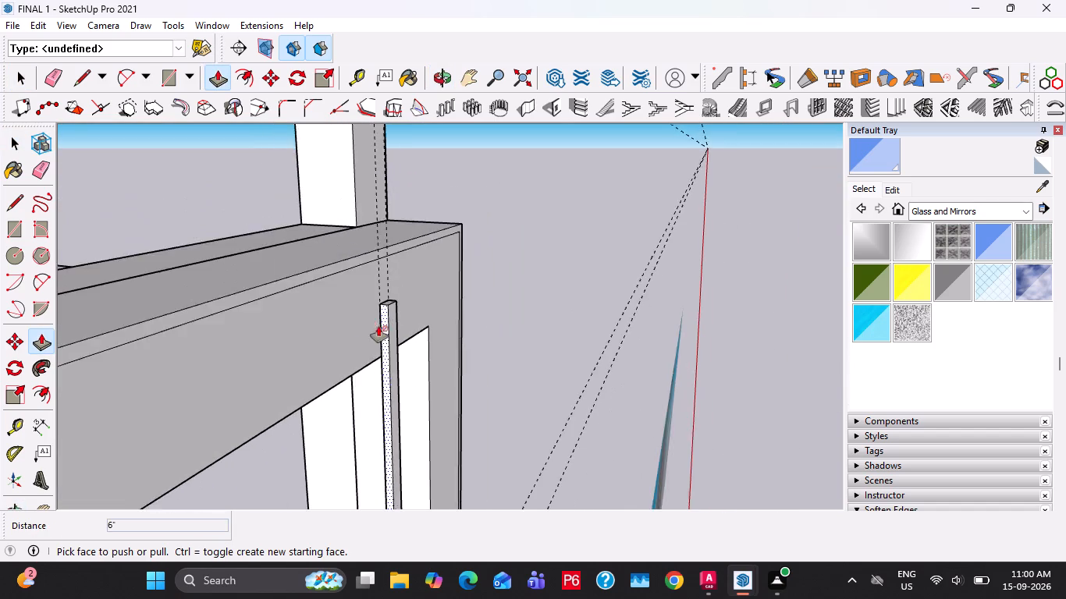
Replace the vertical balcony bar's last upward extension with an extension of 3" from its top face.
{"action": "scroll", "coordinate": [378, 326], "scroll_direction": "down", "scroll_amount": 7}
{"action": "middle_click_drag", "start_coordinate": [414, 342], "coordinate": [400, 327], "text": "shift"}
{"action": "key", "text": "ctrl+z"}
{"action": "scroll", "coordinate": [379, 310], "scroll_direction": "up", "scroll_amount": 7, "text": "ctrl"}
{"action": "left_click", "coordinate": [363, 328]}
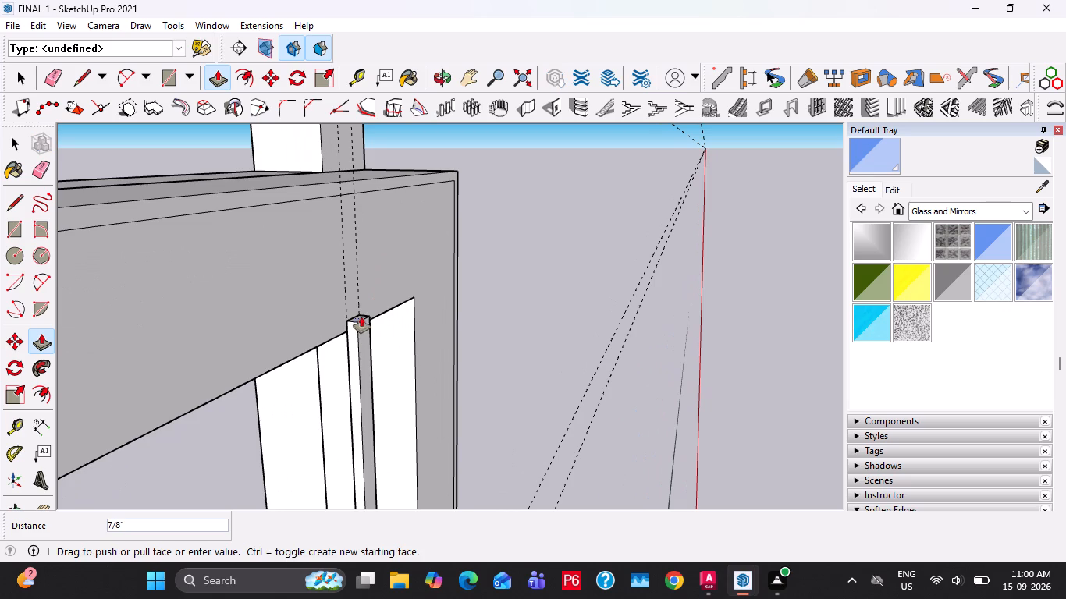
{"action": "type", "text": "3\""}
{"action": "key", "text": "Return"}
Select all connected geometry of the vertical balcony bar and make it a group.
{"action": "scroll", "coordinate": [352, 301], "scroll_direction": "down", "scroll_amount": 6}
{"action": "middle_click_drag", "start_coordinate": [386, 426], "coordinate": [368, 276], "text": "shift"}
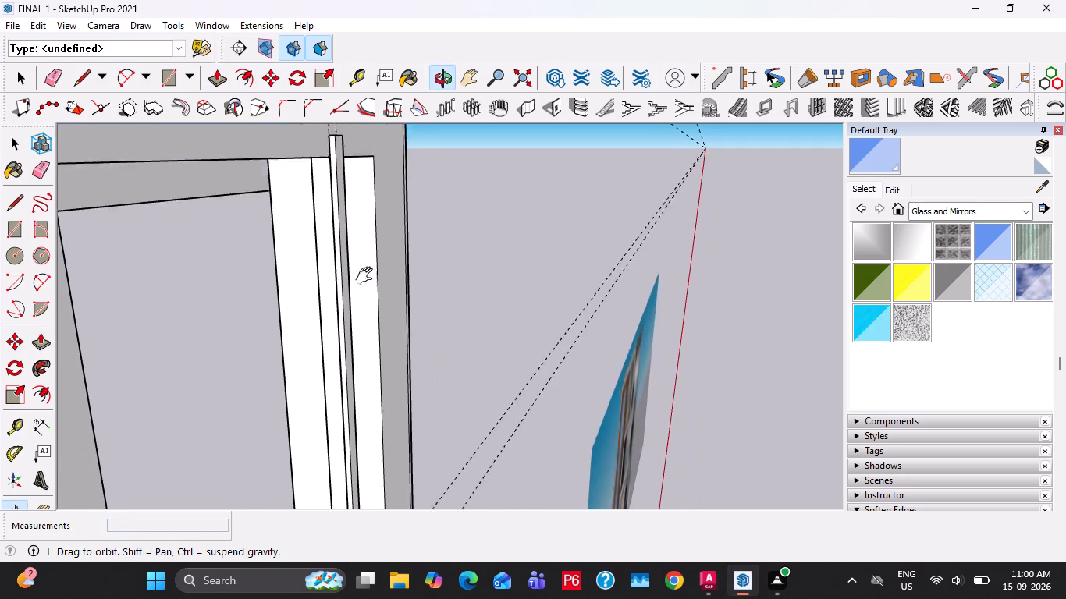
{"action": "middle_click_drag", "start_coordinate": [368, 276], "coordinate": [354, 168], "text": "shift"}
{"action": "middle_click_drag", "start_coordinate": [336, 461], "coordinate": [357, 263], "text": "shift"}
{"action": "scroll", "coordinate": [373, 466], "scroll_direction": "up", "scroll_amount": 9}
{"action": "middle_click_drag", "start_coordinate": [371, 467], "coordinate": [361, 388]}
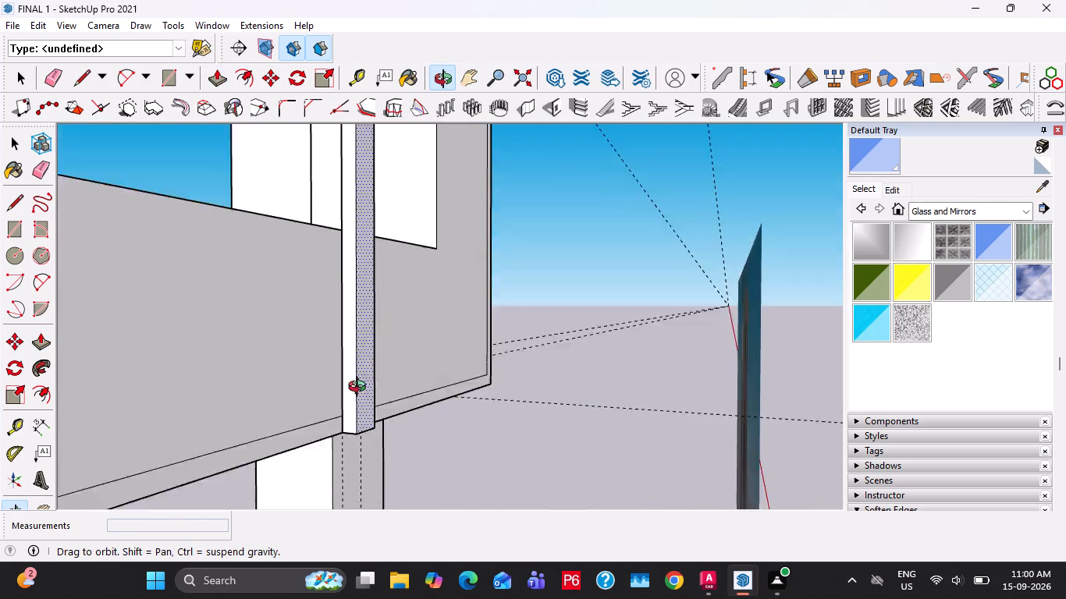
{"action": "middle_click_drag", "start_coordinate": [361, 388], "coordinate": [351, 427]}
{"action": "scroll", "coordinate": [347, 426], "scroll_direction": "down", "scroll_amount": 16}
{"action": "middle_click_drag", "start_coordinate": [371, 399], "coordinate": [150, 341], "text": "shift"}
{"action": "middle_click_drag", "start_coordinate": [503, 417], "coordinate": [482, 500]}
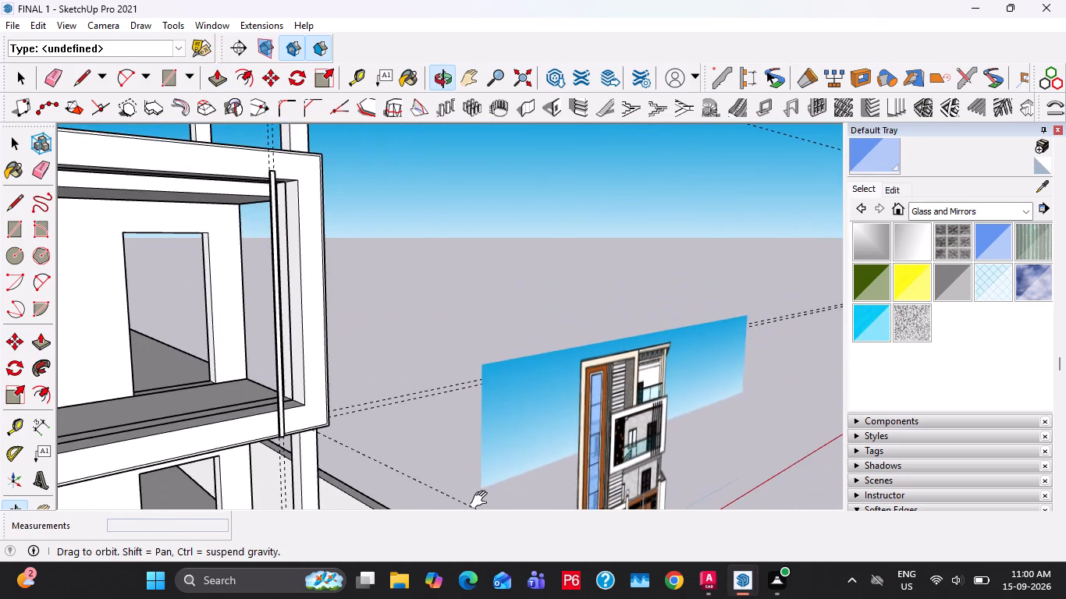
{"action": "middle_click_drag", "start_coordinate": [482, 500], "coordinate": [481, 552]}
{"action": "middle_click_drag", "start_coordinate": [286, 277], "coordinate": [325, 370], "text": "shift"}
{"action": "scroll", "coordinate": [313, 340], "scroll_direction": "up", "scroll_amount": 4}
{"action": "key", "text": "space"}
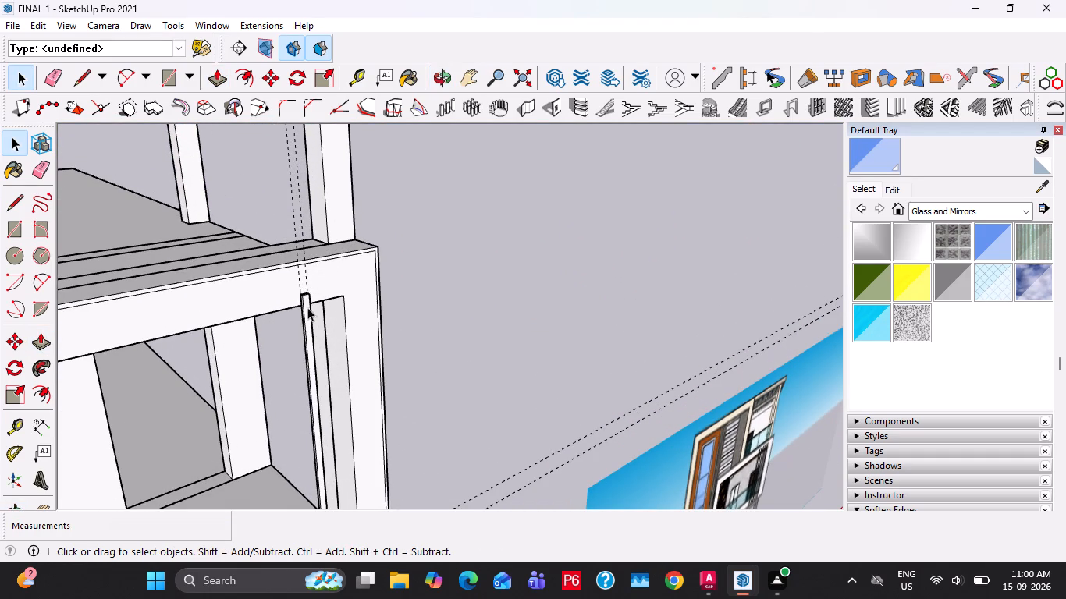
{"action": "triple_click", "coordinate": [307, 307]}
{"action": "right_click", "coordinate": [307, 307]}
{"action": "left_click", "coordinate": [368, 171]}
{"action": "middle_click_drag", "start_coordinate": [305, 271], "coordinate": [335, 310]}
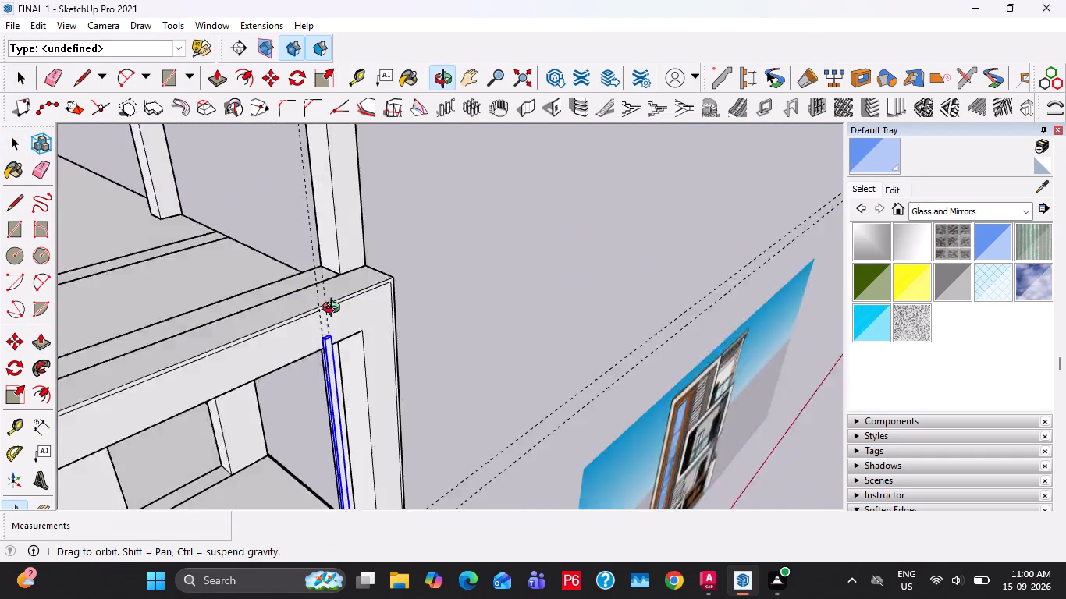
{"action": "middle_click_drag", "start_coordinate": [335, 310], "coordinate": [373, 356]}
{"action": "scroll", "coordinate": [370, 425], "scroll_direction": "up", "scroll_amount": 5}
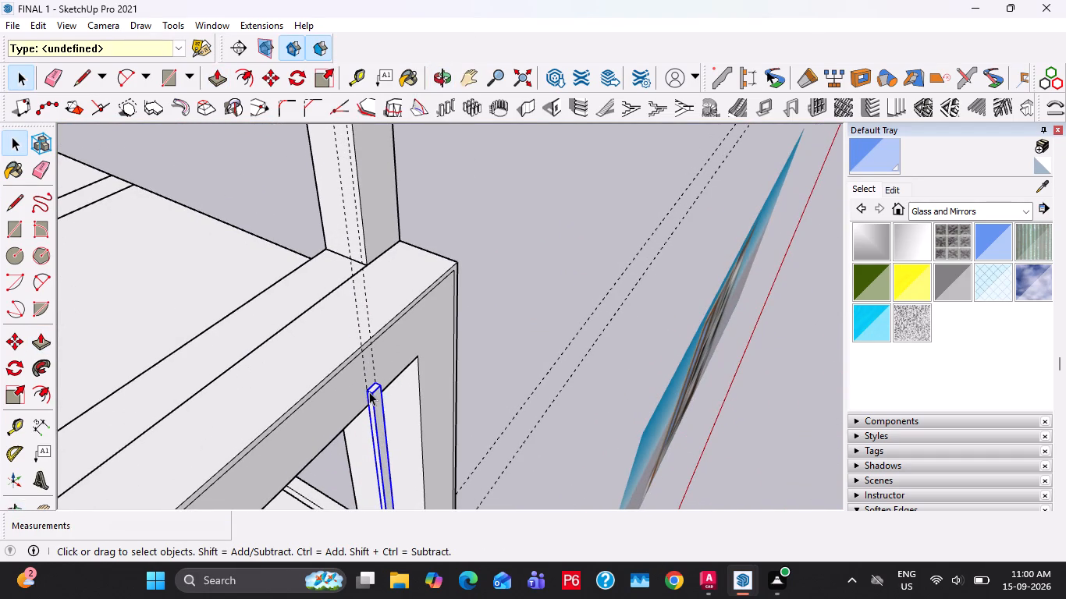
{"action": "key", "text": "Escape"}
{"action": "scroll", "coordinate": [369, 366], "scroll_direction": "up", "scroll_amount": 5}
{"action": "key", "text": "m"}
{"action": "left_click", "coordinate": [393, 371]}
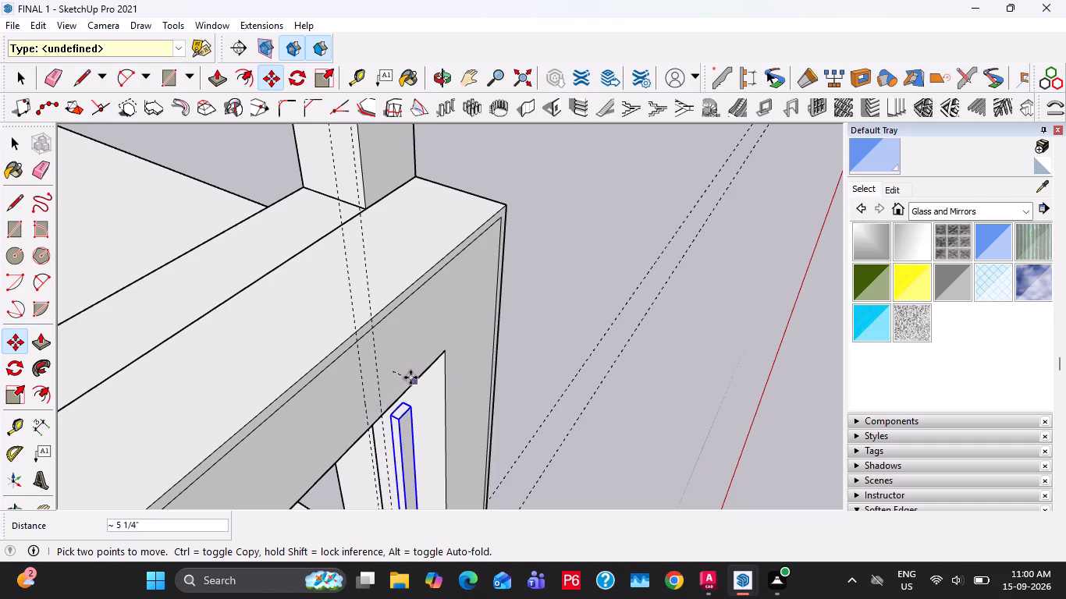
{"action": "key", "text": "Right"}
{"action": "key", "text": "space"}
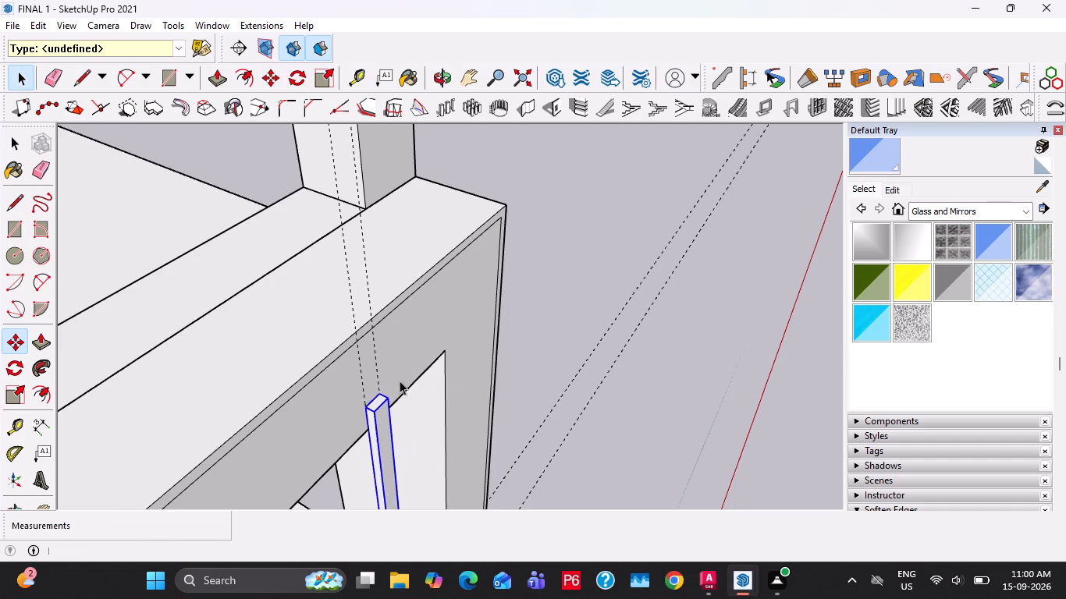
Move the grouped vertical bar 2" outward, away from the balcony frame's front face.
{"action": "middle_click_drag", "start_coordinate": [384, 380], "coordinate": [443, 397]}
{"action": "left_click", "coordinate": [368, 395]}
{"action": "key", "text": "m"}
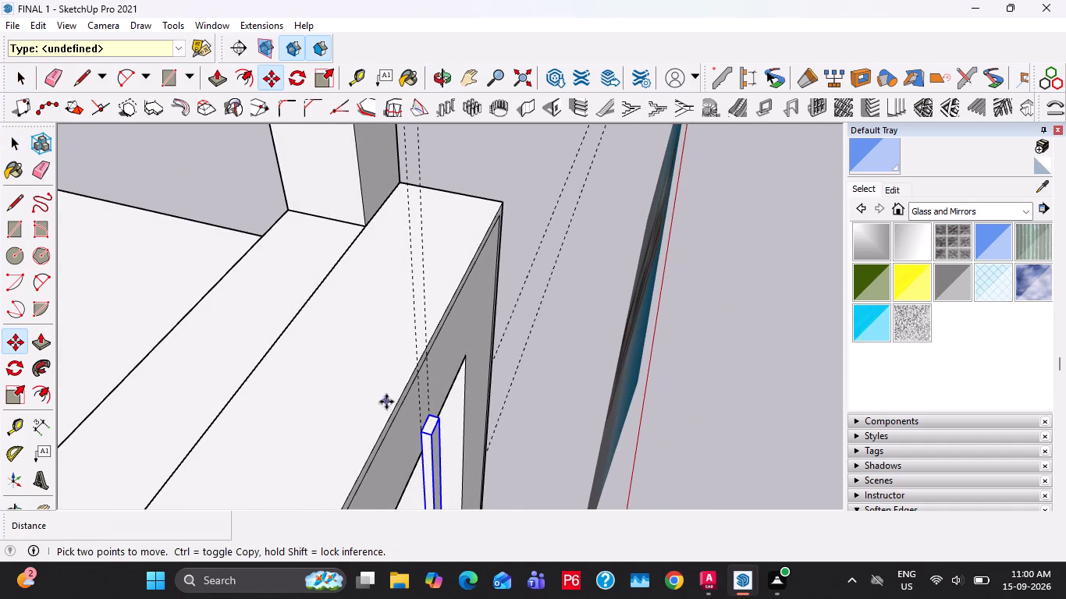
{"action": "left_click", "coordinate": [372, 397]}
{"action": "type", "text": "2\""}
{"action": "key", "text": "Return"}
{"action": "key", "text": "space"}
Inside the bar group, copy the back top edge 2" down the bar's rear face.
{"action": "scroll", "coordinate": [410, 419], "scroll_direction": "up", "scroll_amount": 3}
{"action": "middle_click_drag", "start_coordinate": [463, 436], "coordinate": [549, 413]}
{"action": "double_click", "coordinate": [521, 424]}
{"action": "scroll", "coordinate": [514, 424], "scroll_direction": "up", "scroll_amount": 15}
{"action": "middle_click_drag", "start_coordinate": [508, 413], "coordinate": [519, 411]}
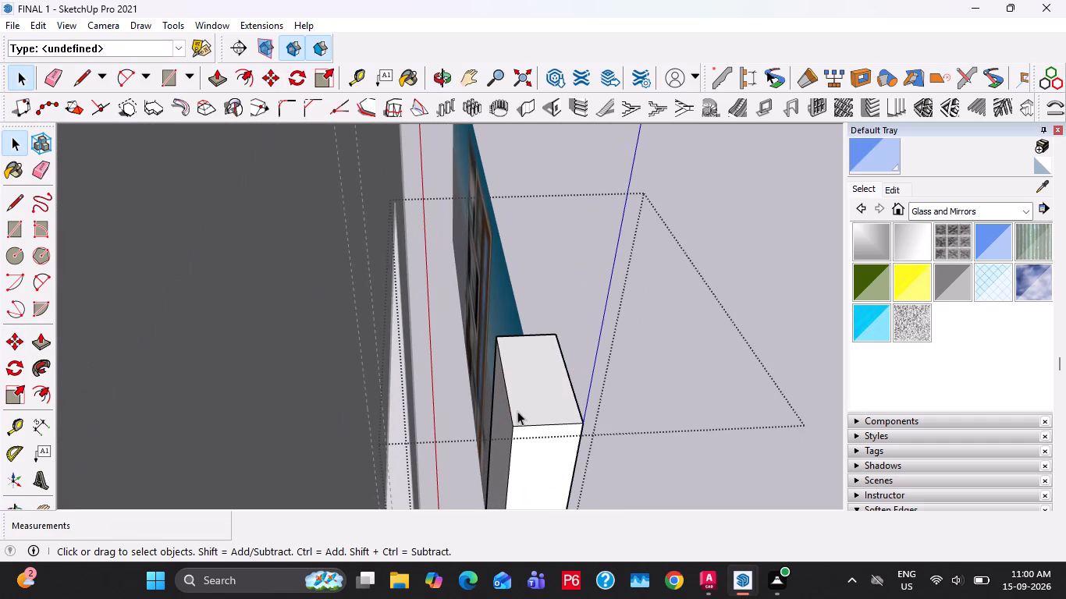
{"action": "left_click", "coordinate": [510, 412]}
{"action": "key", "text": "m"}
{"action": "left_click", "coordinate": [510, 426]}
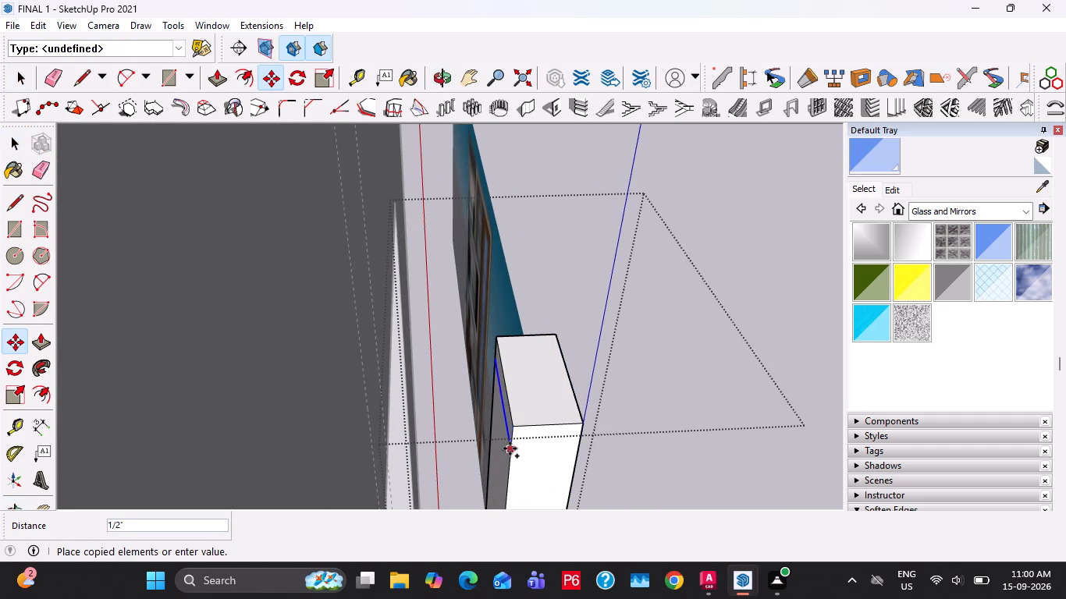
{"action": "key", "text": "3"}
{"action": "key", "text": "BackSpace"}
{"action": "type", "text": "2\""}
{"action": "key", "text": "Return"}
{"action": "key", "text": "space"}
Extrude the small face at the top of the bar's rear side back to the balcony frame as a bracket.
{"action": "left_click", "coordinate": [501, 432]}
{"action": "key", "text": "p"}
{"action": "left_click", "coordinate": [501, 432]}
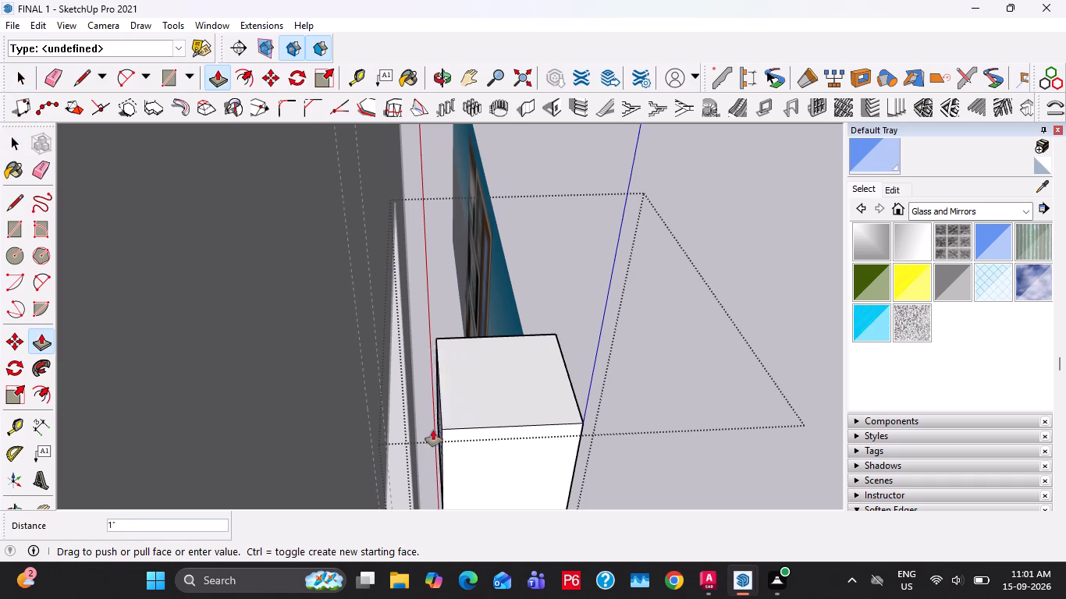
{"action": "left_click", "coordinate": [376, 406]}
{"action": "key", "text": "space"}
Measure the bar's thickness, and push the underside of its top bracket by 1".
{"action": "scroll", "coordinate": [357, 316], "scroll_direction": "down", "scroll_amount": 15}
{"action": "middle_click_drag", "start_coordinate": [399, 359], "coordinate": [350, 256]}
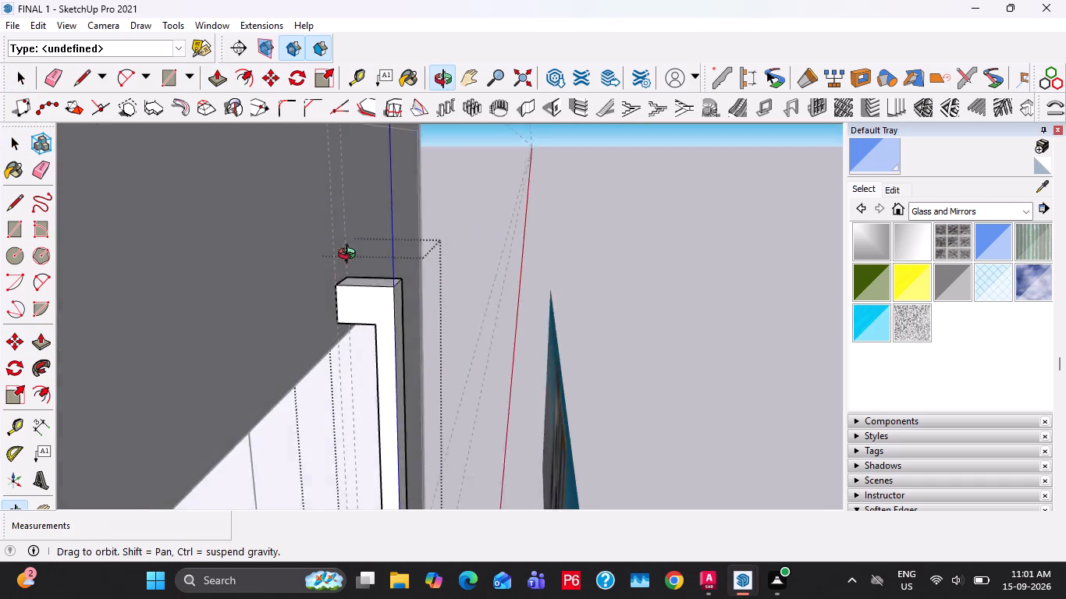
{"action": "middle_click_drag", "start_coordinate": [350, 256], "coordinate": [349, 239]}
{"action": "scroll", "coordinate": [366, 278], "scroll_direction": "up", "scroll_amount": 6}
{"action": "key", "text": "t"}
{"action": "left_click", "coordinate": [384, 376]}
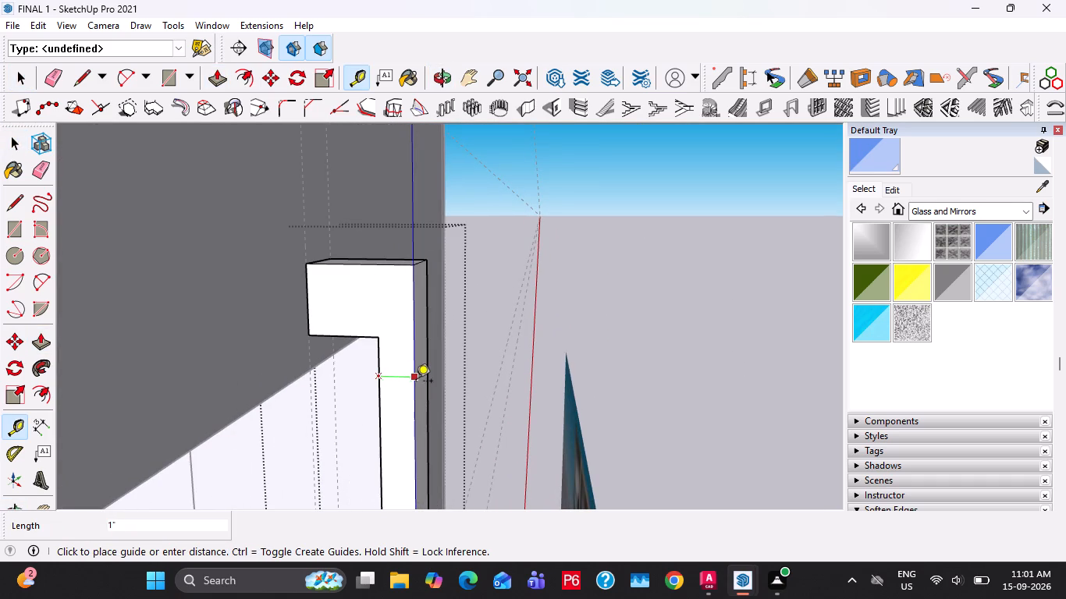
{"action": "key", "text": "space"}
{"action": "middle_click_drag", "start_coordinate": [333, 310], "coordinate": [336, 186]}
{"action": "left_click", "coordinate": [352, 338]}
{"action": "key", "text": "p"}
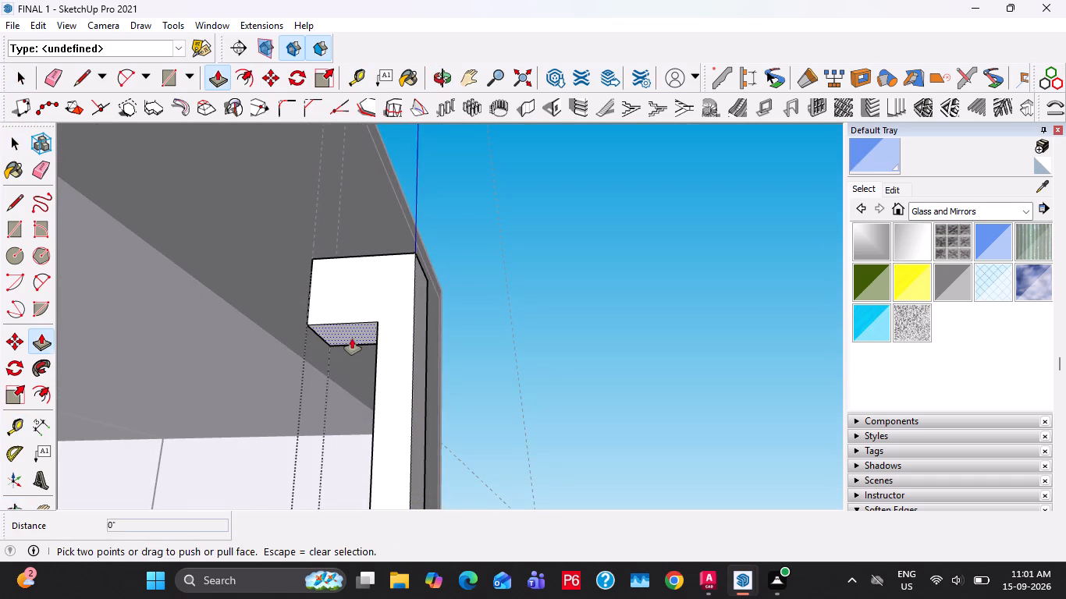
{"action": "left_click", "coordinate": [352, 338]}
{"action": "key", "text": "1"}
{"action": "key", "text": "shift+quotedbl"}
{"action": "key", "text": "Return"}
{"action": "key", "text": "space"}
Copy the bar's back bottom edge 1" up its rear face.
{"action": "scroll", "coordinate": [379, 311], "scroll_direction": "down", "scroll_amount": 5}
{"action": "middle_click_drag", "start_coordinate": [421, 299], "coordinate": [340, 410]}
{"action": "scroll", "coordinate": [336, 404], "scroll_direction": "down", "scroll_amount": 6}
{"action": "middle_click_drag", "start_coordinate": [314, 464], "coordinate": [341, 184], "text": "shift"}
{"action": "scroll", "coordinate": [350, 212], "scroll_direction": "down", "scroll_amount": 7, "text": "shift"}
{"action": "middle_click_drag", "start_coordinate": [355, 427], "coordinate": [361, 144], "text": "shift"}
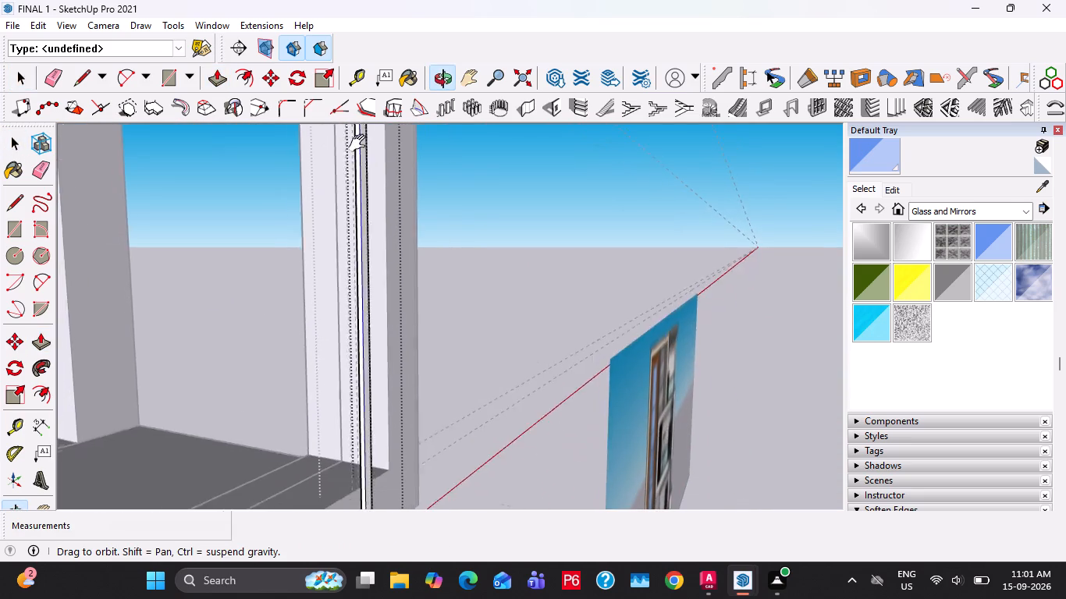
{"action": "middle_click_drag", "start_coordinate": [361, 144], "coordinate": [372, 36], "text": "shift"}
{"action": "scroll", "coordinate": [348, 422], "scroll_direction": "up", "scroll_amount": 15}
{"action": "middle_click_drag", "start_coordinate": [375, 449], "coordinate": [450, 427]}
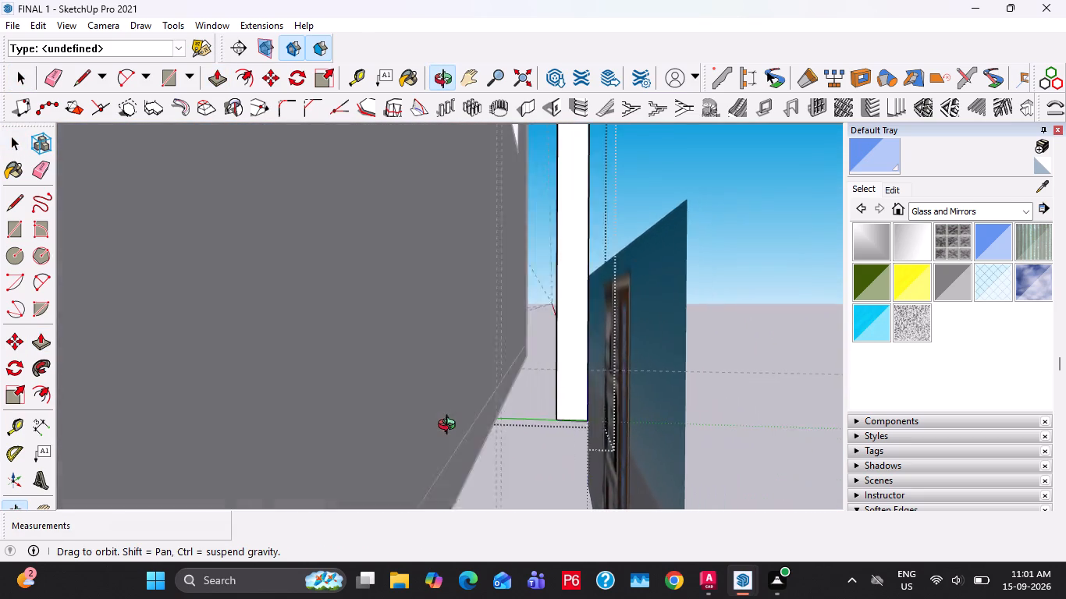
{"action": "middle_click_drag", "start_coordinate": [450, 427], "coordinate": [461, 441]}
{"action": "middle_click_drag", "start_coordinate": [652, 470], "coordinate": [488, 446], "text": "shift"}
{"action": "scroll", "coordinate": [585, 434], "scroll_direction": "up", "scroll_amount": 9}
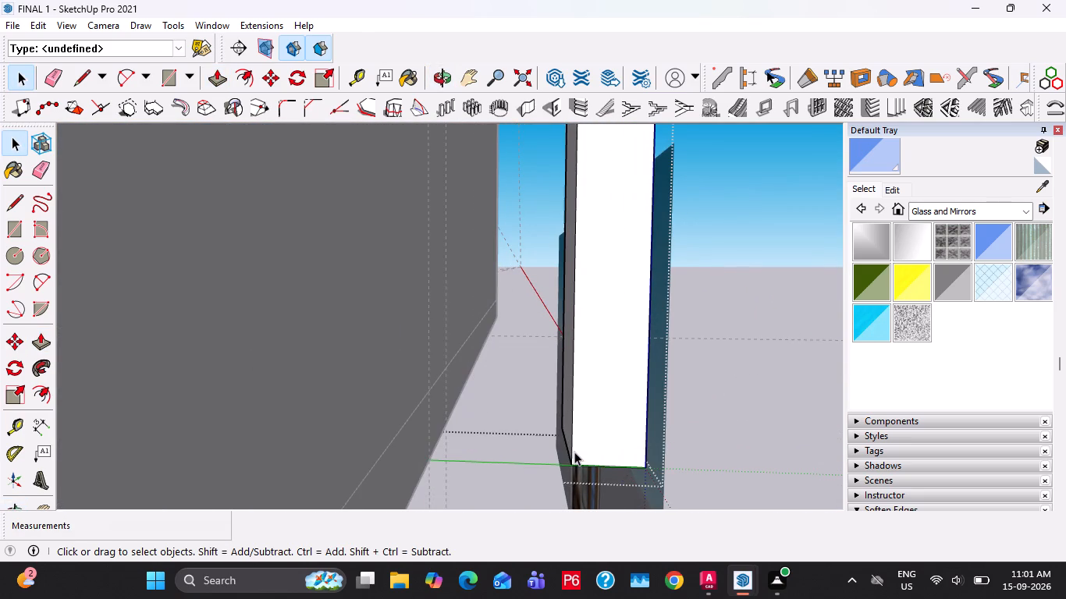
{"action": "left_click", "coordinate": [566, 448]}
{"action": "key", "text": "m"}
{"action": "left_click", "coordinate": [574, 463], "text": "ctrl"}
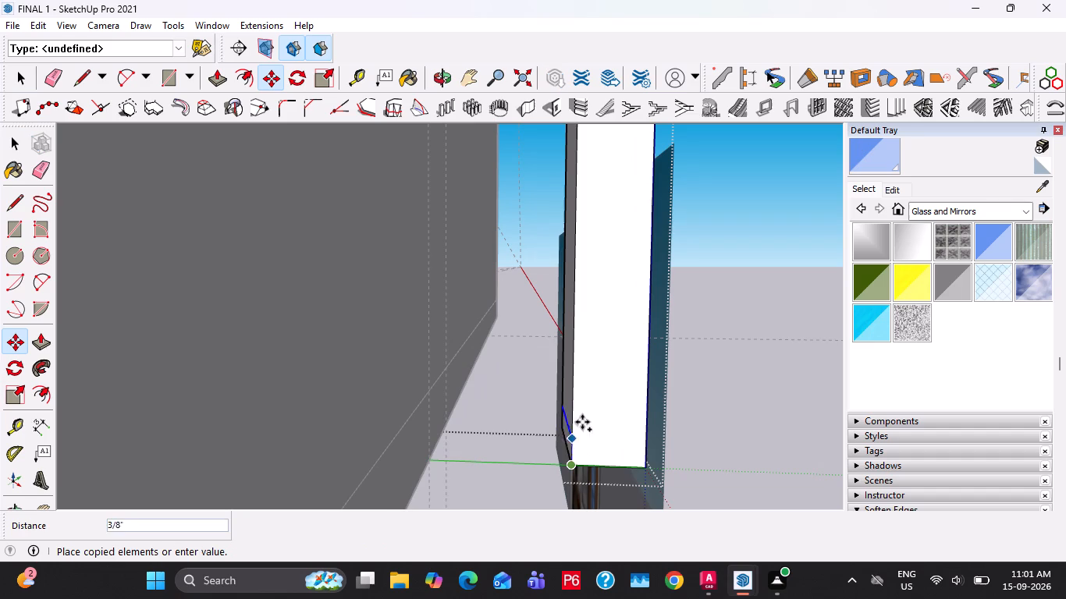
{"action": "key", "text": "1"}
{"action": "key", "text": "shift+quotedbl"}
{"action": "key", "text": "Return"}
{"action": "key", "text": "space"}
Extrude the small face at the bar's rear bottom 2" to the balcony frame and leave the group.
{"action": "left_click", "coordinate": [573, 420]}
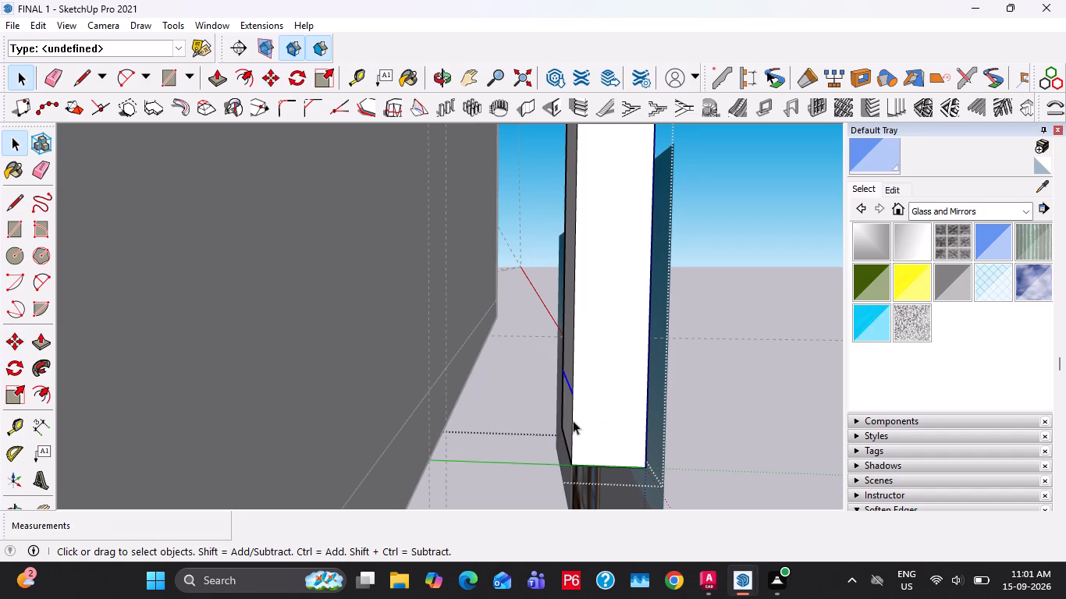
{"action": "left_click", "coordinate": [569, 417]}
{"action": "key", "text": "p"}
{"action": "left_click", "coordinate": [569, 417]}
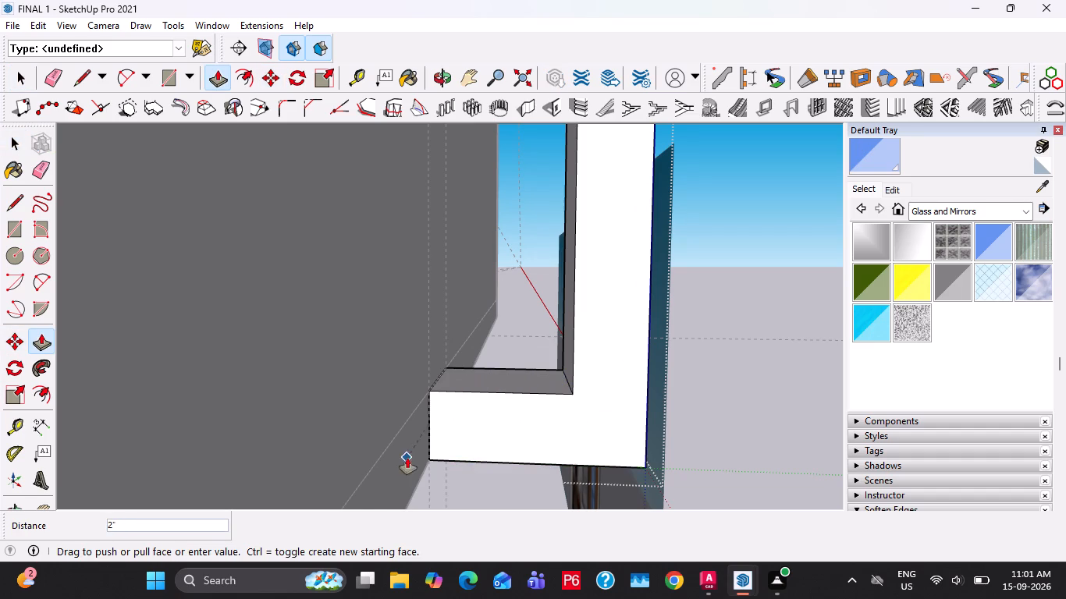
{"action": "left_click", "coordinate": [407, 473]}
{"action": "key", "text": "space"}
{"action": "scroll", "coordinate": [328, 399], "scroll_direction": "down", "scroll_amount": 8}
{"action": "middle_click_drag", "start_coordinate": [393, 385], "coordinate": [217, 382]}
{"action": "key", "text": "Escape"}
{"action": "scroll", "coordinate": [279, 357], "scroll_direction": "down", "scroll_amount": 18}
{"action": "key", "text": "Escape"}
{"action": "key", "text": "Escape"}
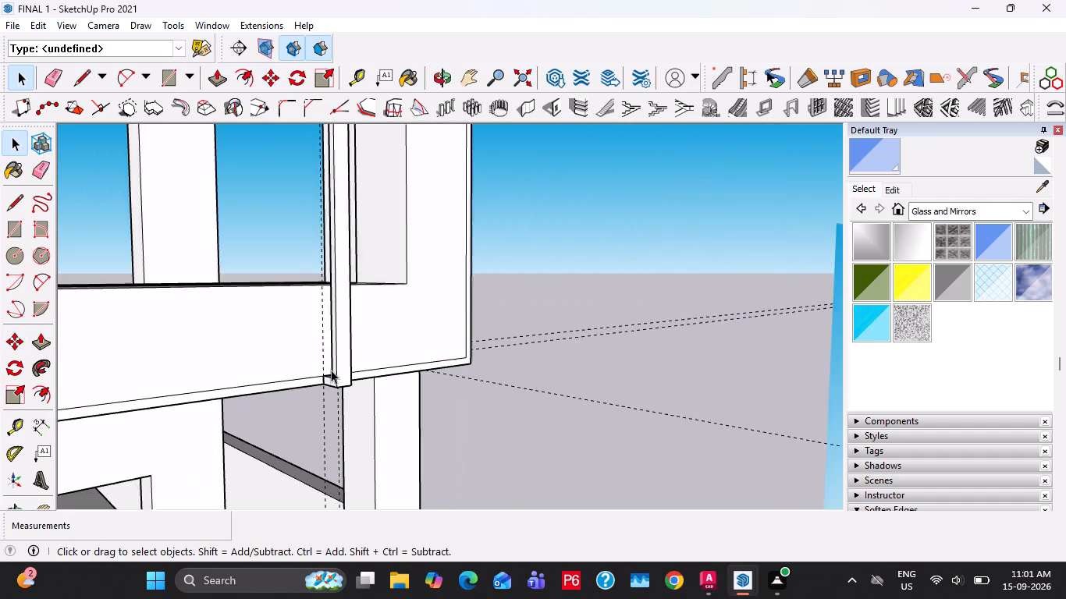
Array four copies of the bracketed bar at 6" spacing along the balcony frame, away from its outer side edge.
{"action": "scroll", "coordinate": [331, 370], "scroll_direction": "down", "scroll_amount": 2}
{"action": "left_click", "coordinate": [340, 335]}
{"action": "middle_click_drag", "start_coordinate": [382, 342], "coordinate": [335, 367]}
{"action": "key", "text": "m"}
{"action": "scroll", "coordinate": [407, 362], "scroll_direction": "down", "scroll_amount": 3}
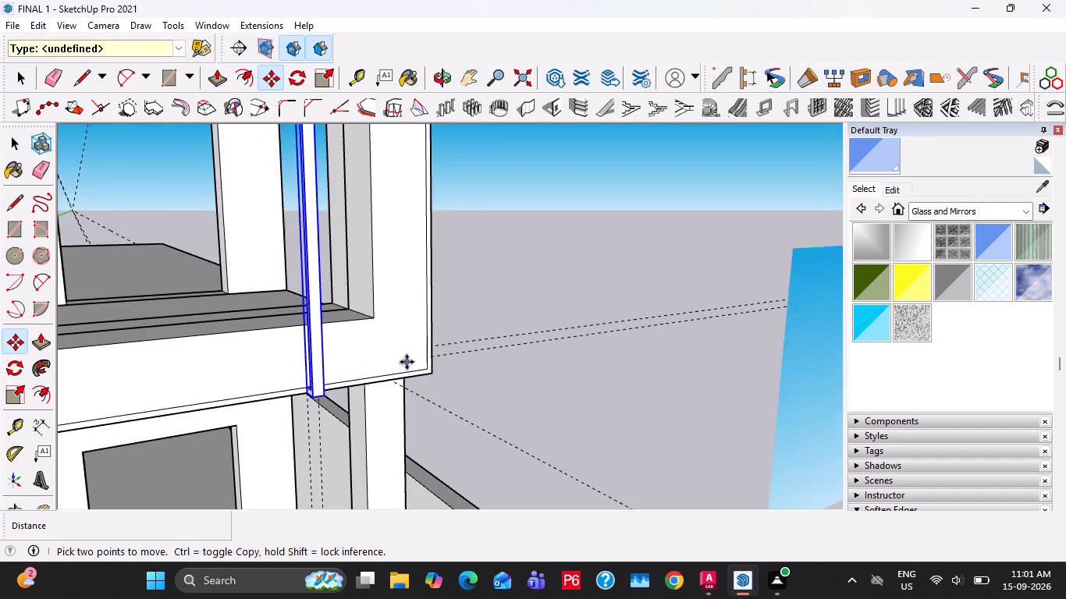
{"action": "left_click", "coordinate": [409, 356], "text": "ctrl"}
{"action": "type", "text": "6\""}
{"action": "key", "text": "Return"}
{"action": "key", "text": "x"}
{"action": "key", "text": "4"}
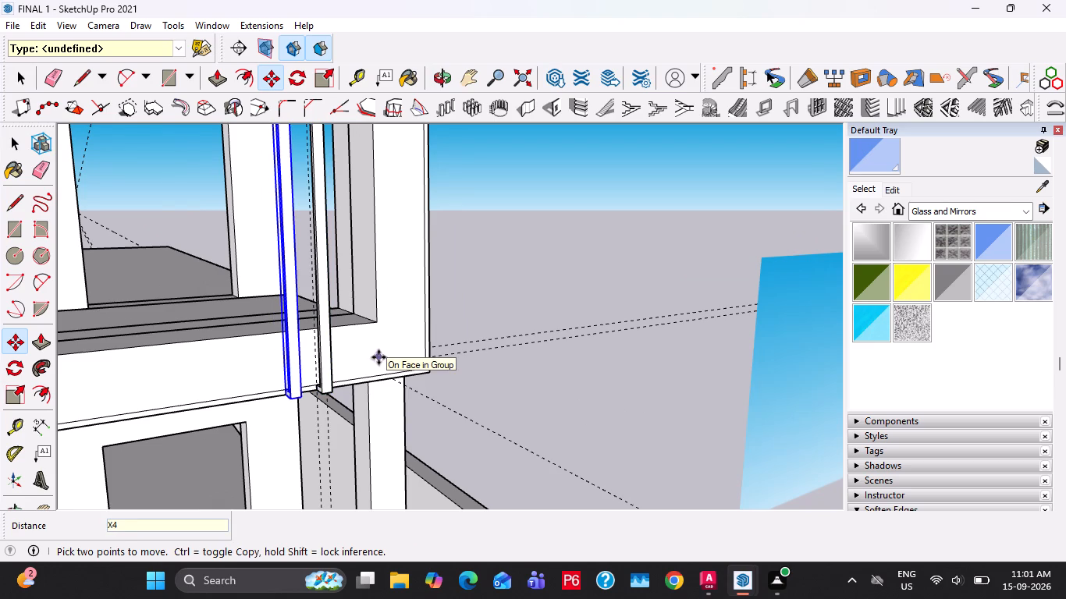
{"action": "key", "text": "Return"}
{"action": "key", "text": "space"}
Select all five vertical balcony bars, without the guides, and combine them into one group.
{"action": "scroll", "coordinate": [370, 365], "scroll_direction": "down", "scroll_amount": 14}
{"action": "middle_click_drag", "start_coordinate": [350, 342], "coordinate": [313, 367]}
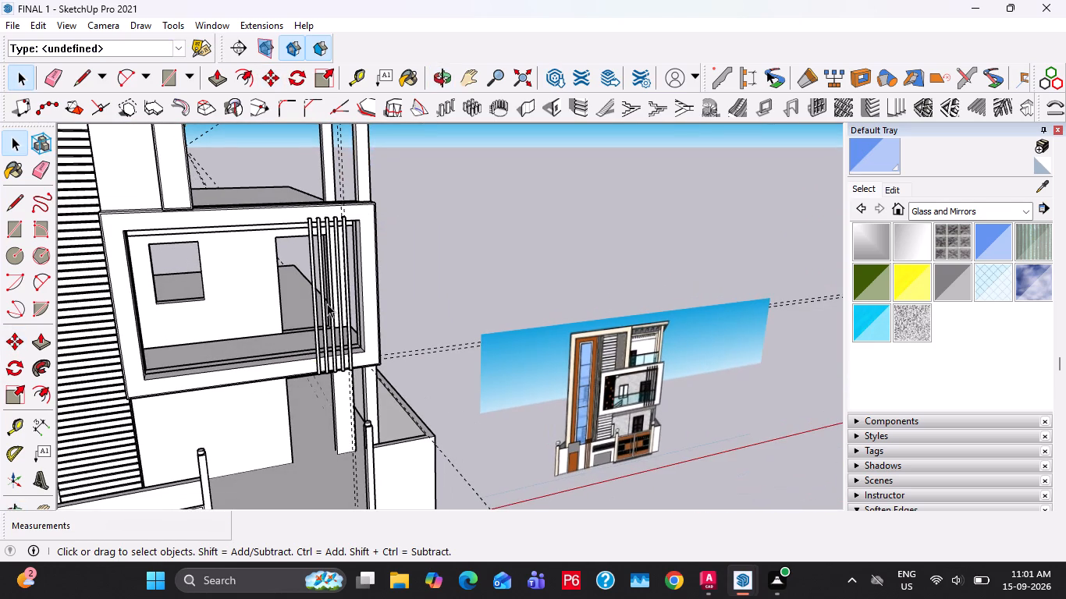
{"action": "left_click", "coordinate": [327, 303]}
{"action": "left_click", "coordinate": [312, 299], "text": "ctrl"}
{"action": "left_click", "coordinate": [335, 298], "text": "ctrl"}
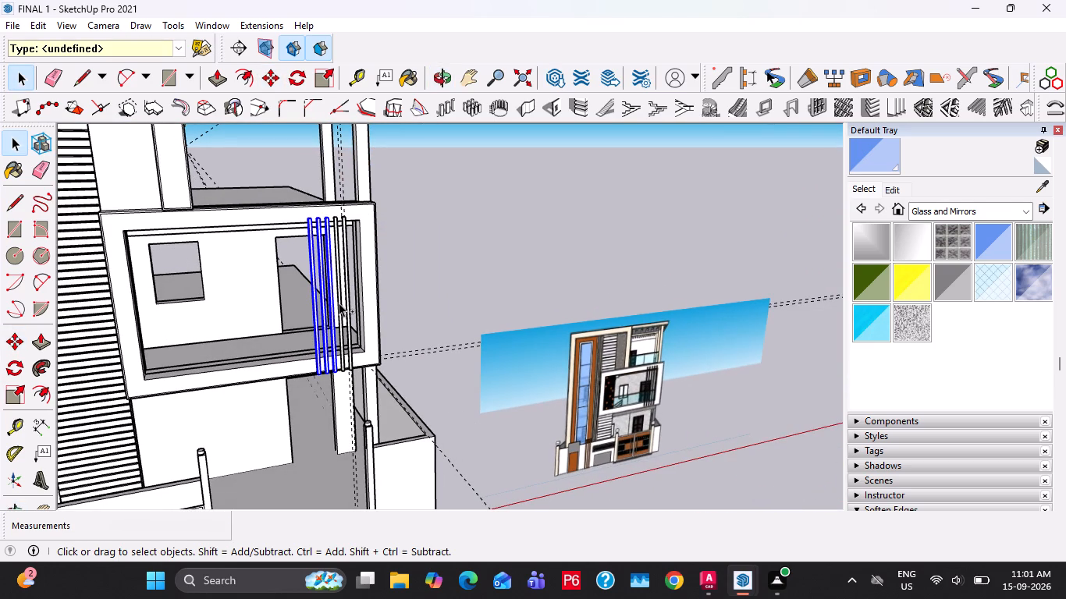
{"action": "left_click", "coordinate": [339, 303], "text": "ctrl"}
{"action": "left_click", "coordinate": [350, 297], "text": "ctrl"}
{"action": "left_click", "coordinate": [350, 296], "text": "ctrl"}
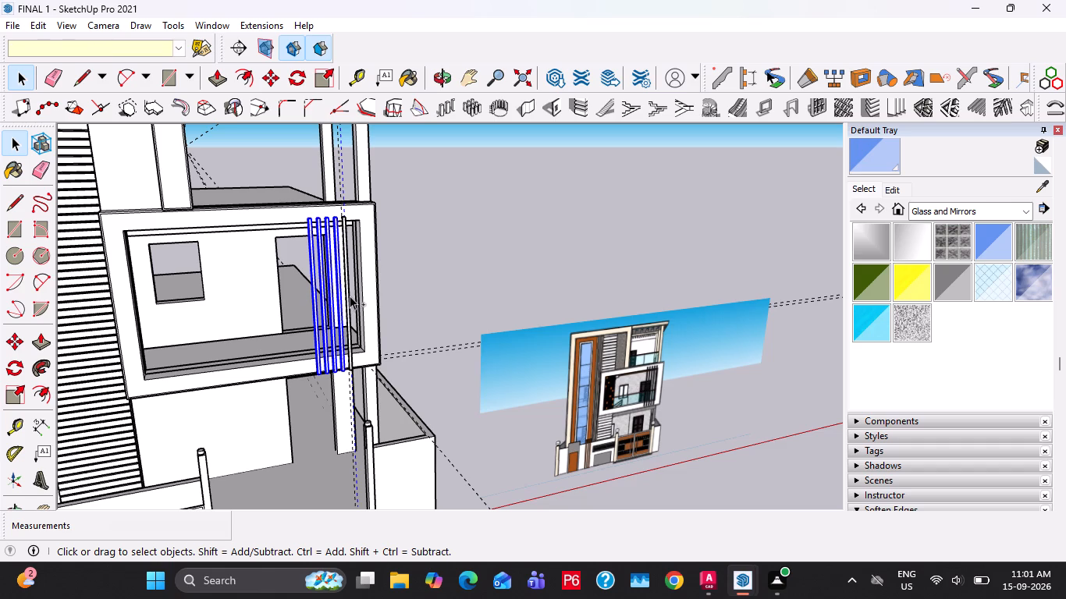
{"action": "left_click", "coordinate": [347, 286], "text": "ctrl"}
{"action": "left_click", "coordinate": [343, 176], "text": "shift"}
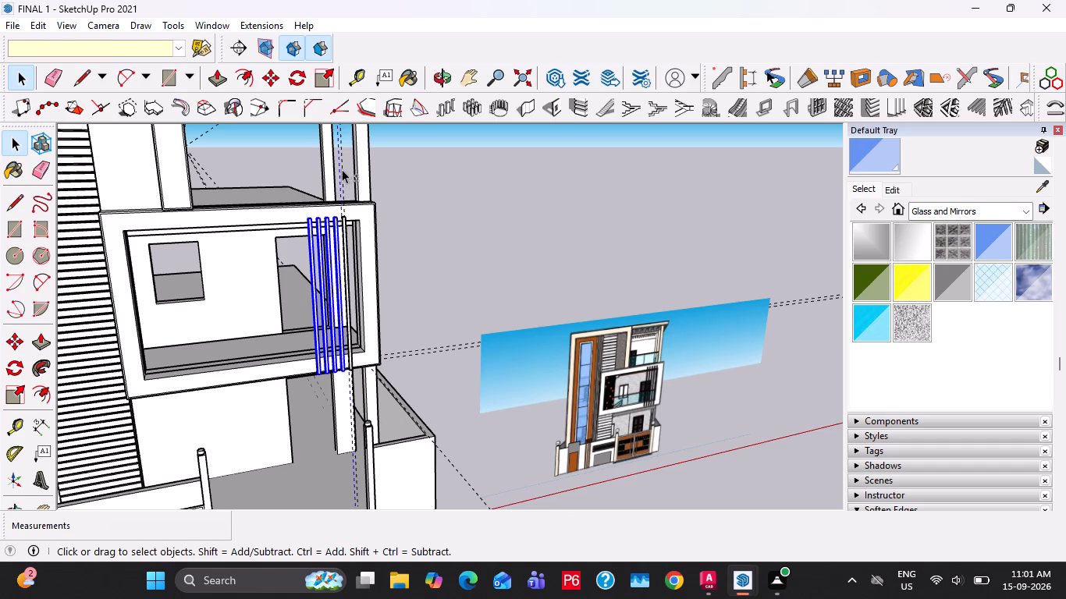
{"action": "left_click", "coordinate": [337, 162], "text": "shift"}
{"action": "scroll", "coordinate": [343, 266], "scroll_direction": "up", "scroll_amount": 7}
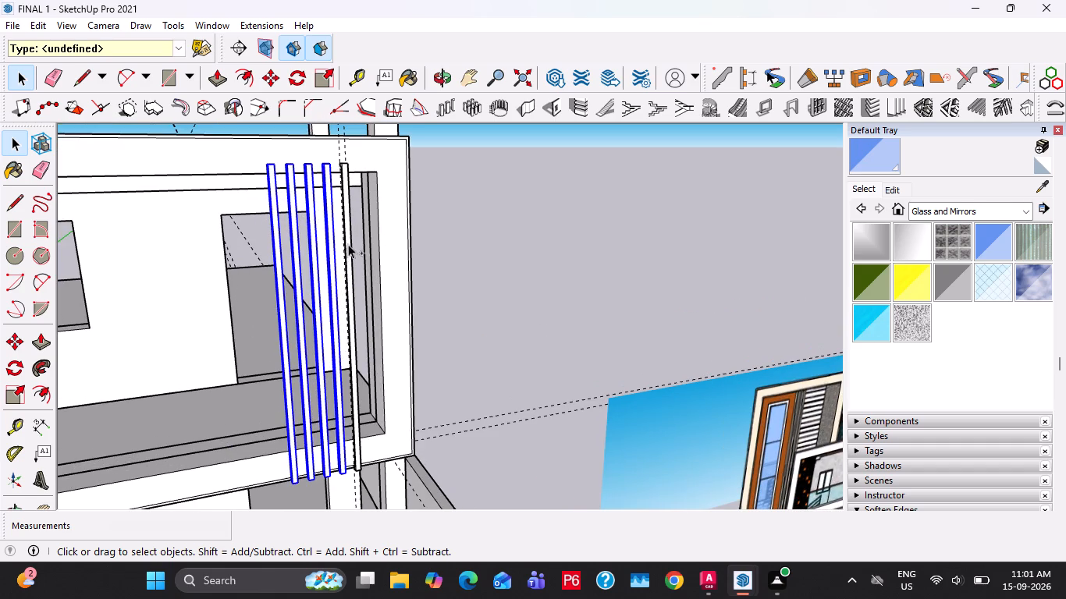
{"action": "left_click", "coordinate": [350, 234], "text": "ctrl"}
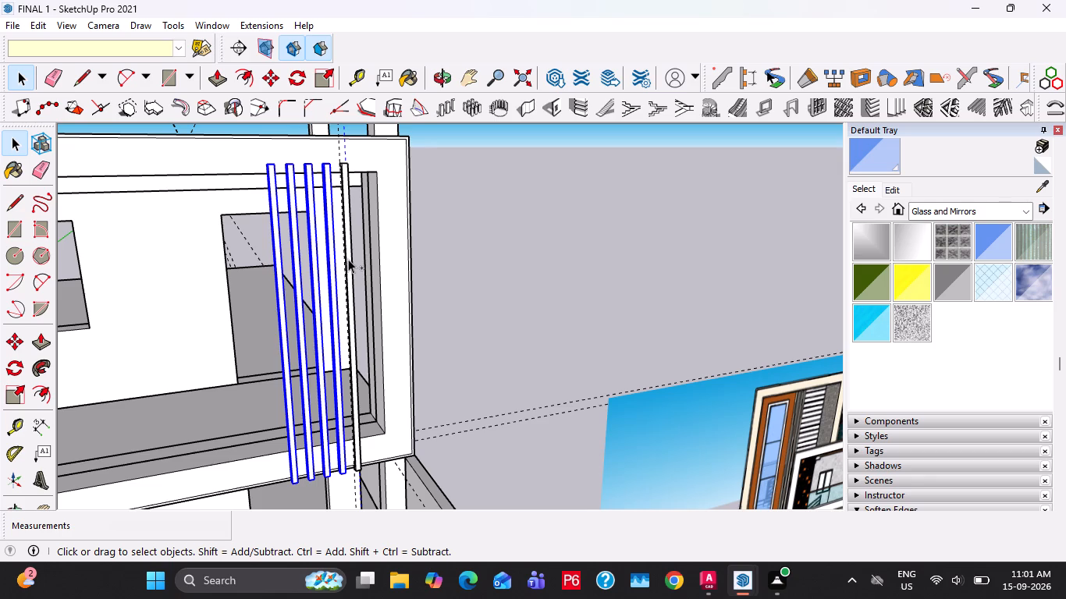
{"action": "left_click", "coordinate": [348, 261], "text": "ctrl"}
{"action": "right_click", "coordinate": [348, 261]}
{"action": "left_click", "coordinate": [400, 409]}
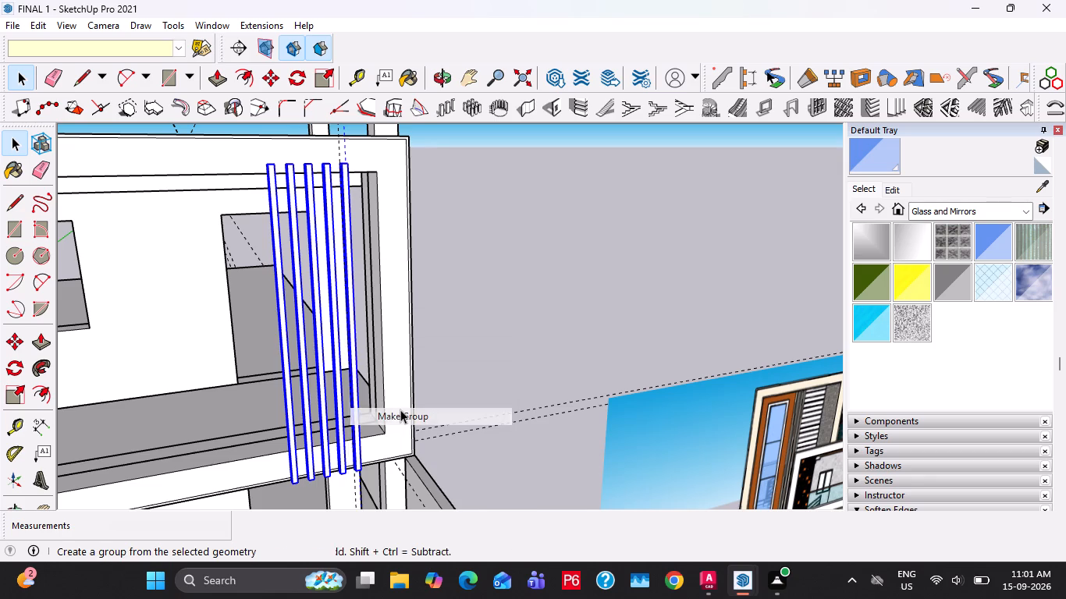
Delete all guides in the model.
{"action": "left_click", "coordinate": [44, 30]}
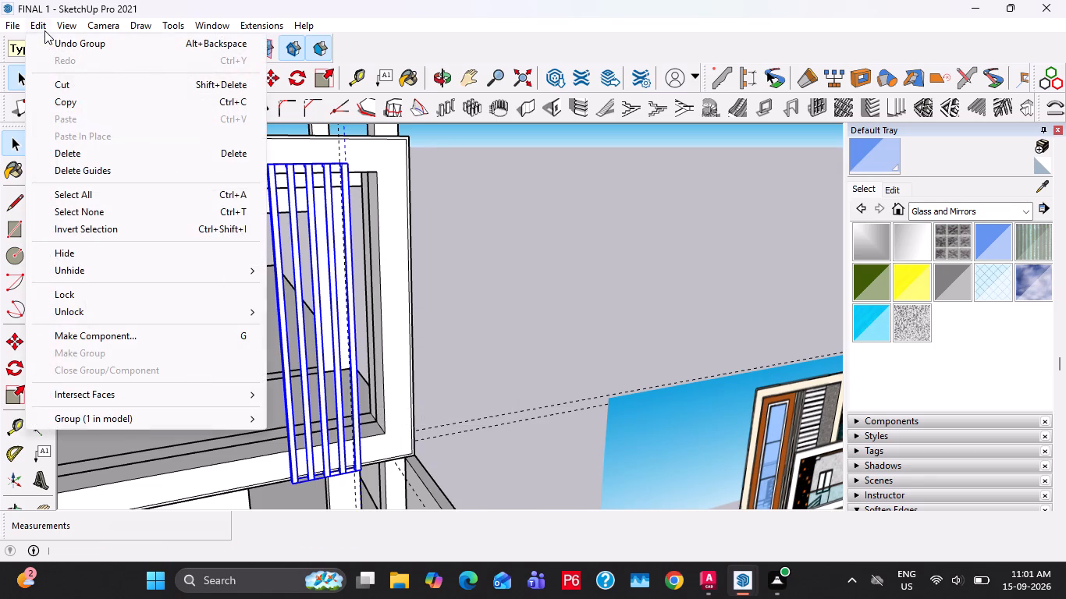
{"action": "left_click", "coordinate": [98, 174]}
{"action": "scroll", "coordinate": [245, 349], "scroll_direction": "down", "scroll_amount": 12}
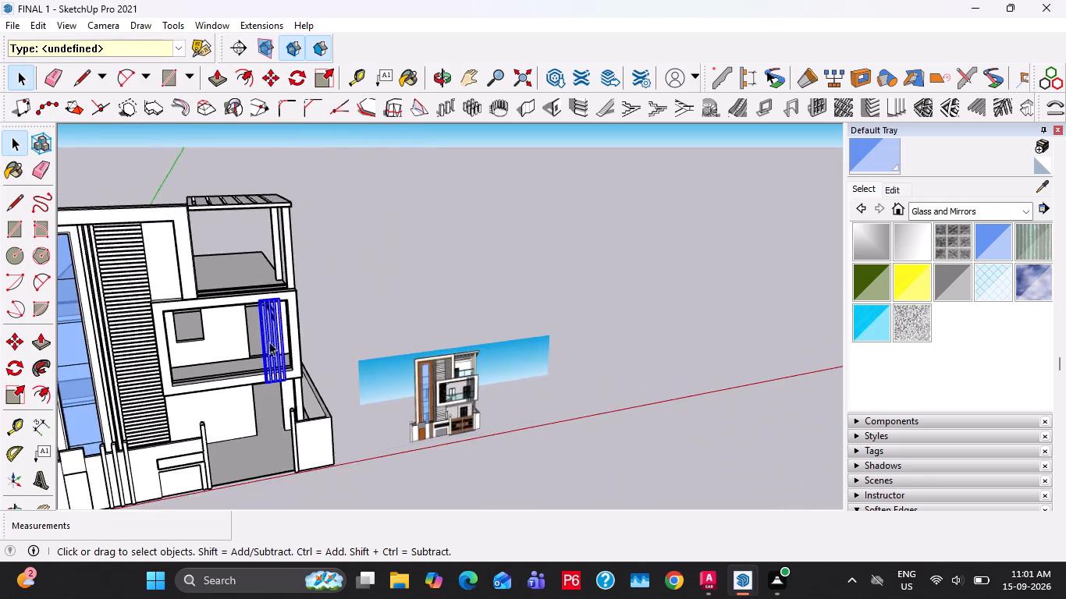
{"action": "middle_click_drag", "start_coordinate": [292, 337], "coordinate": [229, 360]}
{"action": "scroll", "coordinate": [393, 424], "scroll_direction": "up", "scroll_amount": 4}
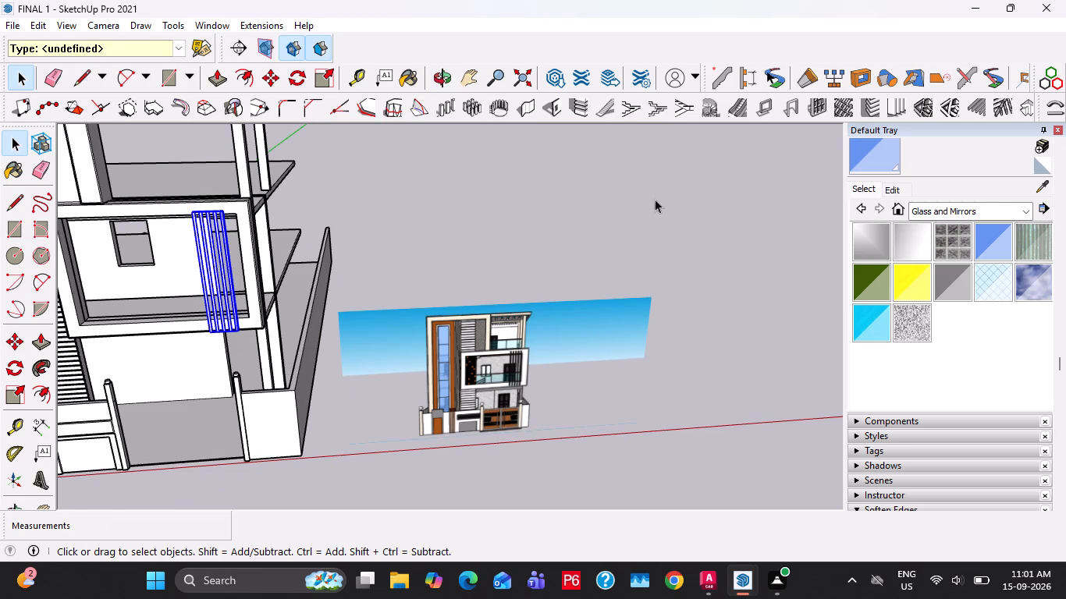
Save the model.
{"action": "scroll", "coordinate": [410, 299], "scroll_direction": "up", "scroll_amount": 2}
{"action": "middle_click_drag", "start_coordinate": [341, 317], "coordinate": [780, 310], "text": "shift"}
{"action": "middle_click_drag", "start_coordinate": [684, 310], "coordinate": [640, 277], "text": "shift"}
{"action": "key", "text": "ctrl+s"}
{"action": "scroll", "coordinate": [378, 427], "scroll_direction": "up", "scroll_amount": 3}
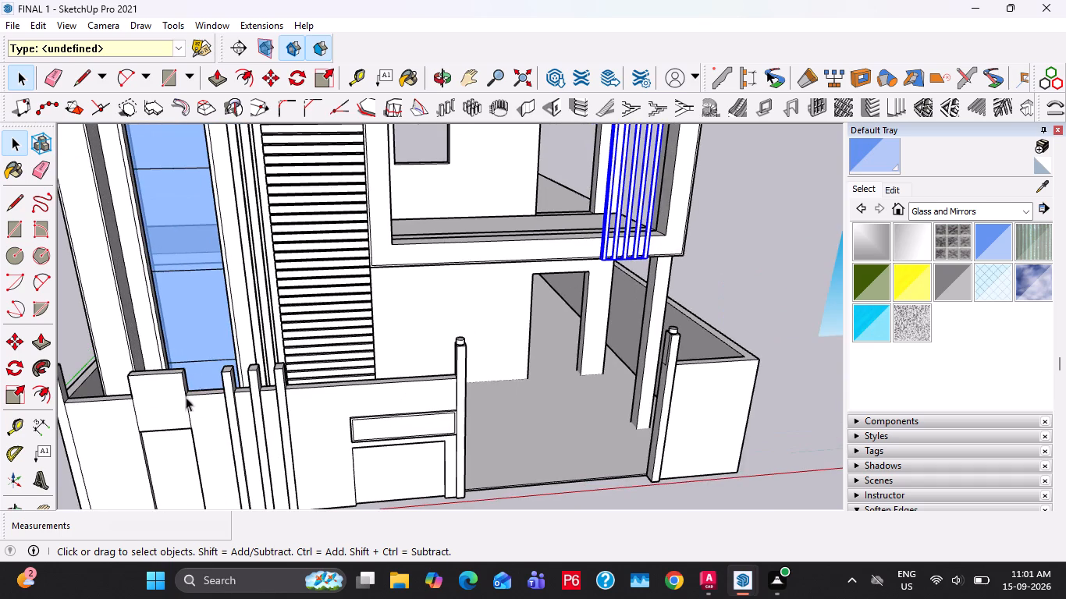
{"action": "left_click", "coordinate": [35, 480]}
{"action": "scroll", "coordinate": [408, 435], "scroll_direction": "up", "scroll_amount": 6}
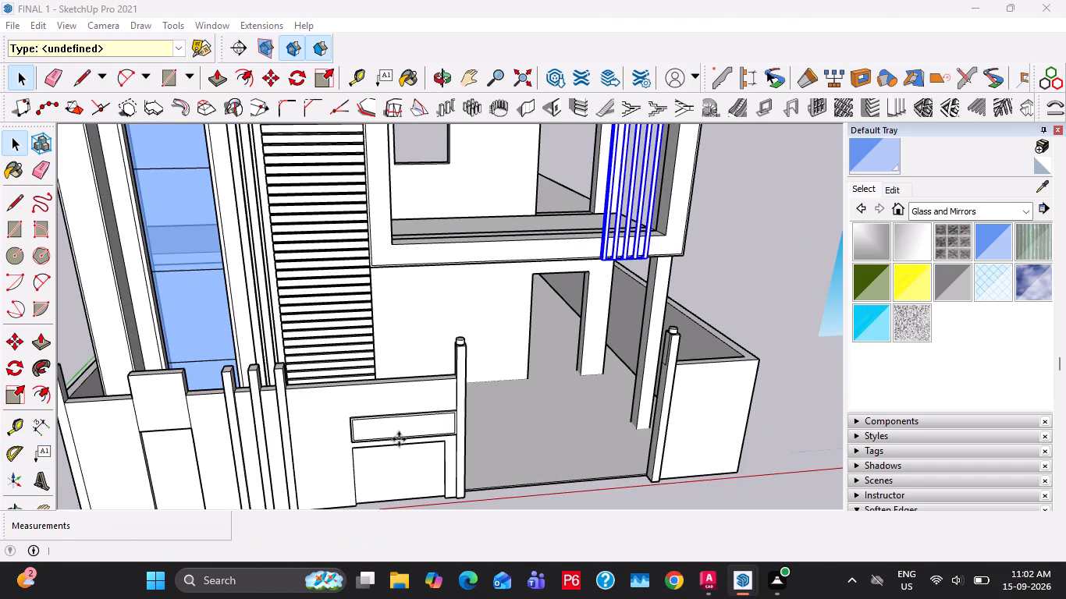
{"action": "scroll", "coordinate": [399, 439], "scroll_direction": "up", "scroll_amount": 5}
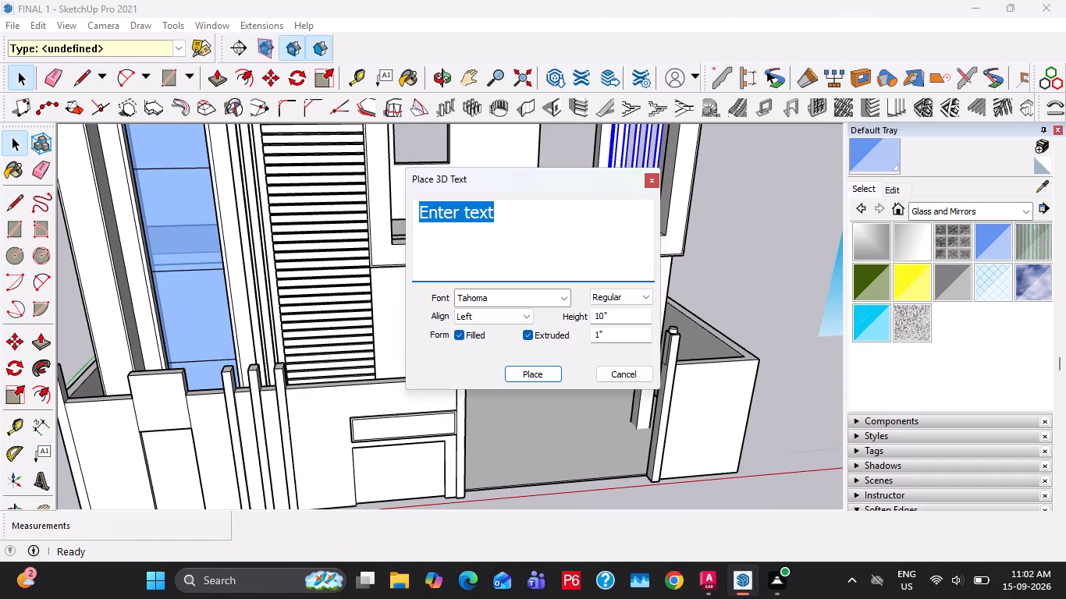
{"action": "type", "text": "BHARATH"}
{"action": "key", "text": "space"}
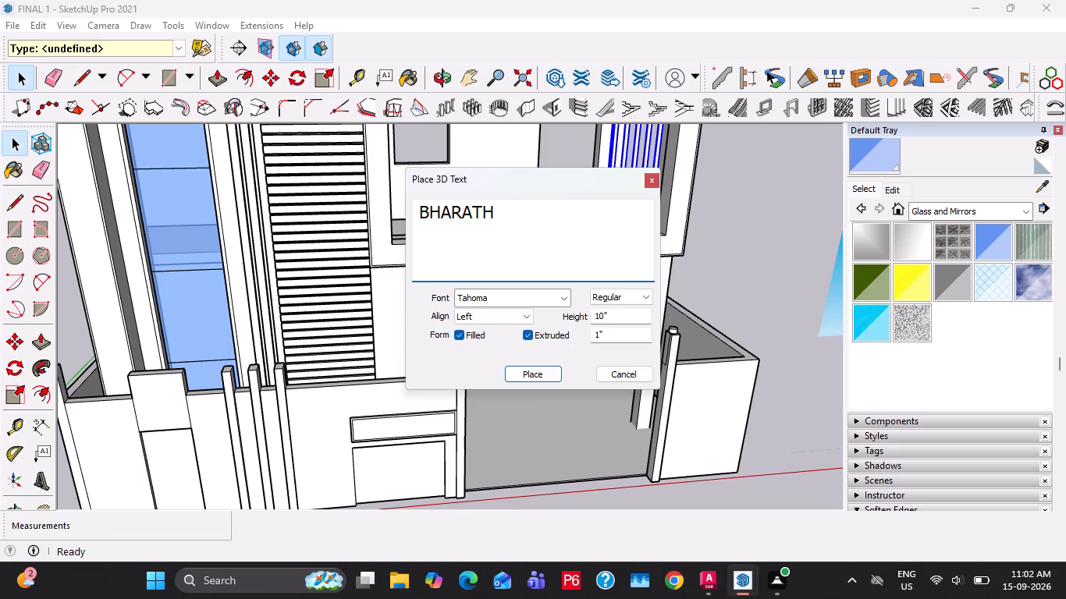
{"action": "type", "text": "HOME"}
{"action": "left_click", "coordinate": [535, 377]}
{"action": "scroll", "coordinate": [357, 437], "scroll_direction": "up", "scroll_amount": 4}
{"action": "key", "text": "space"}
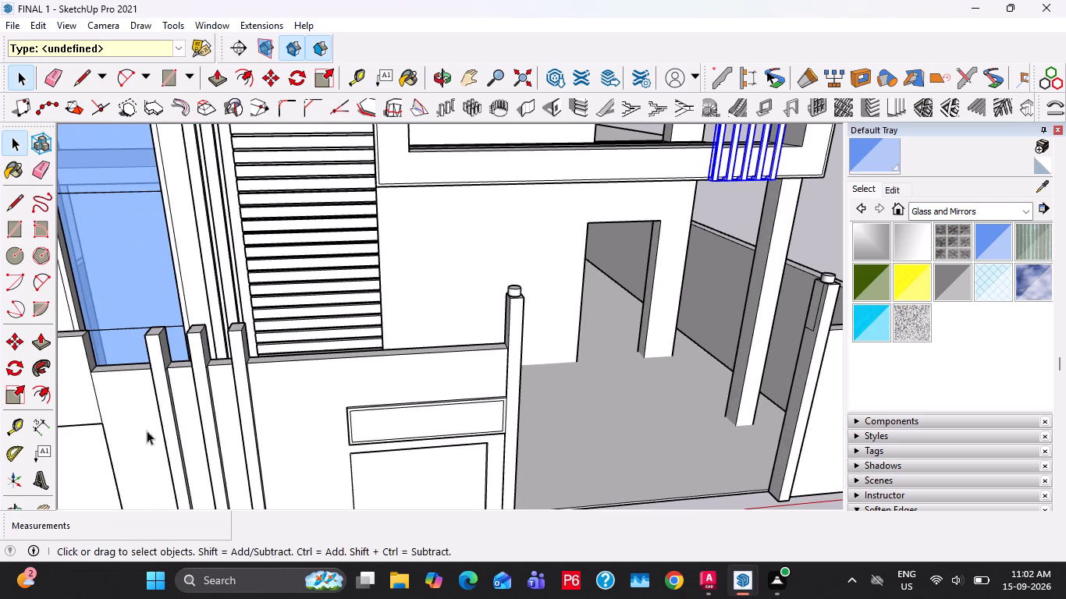
Place the 3D text BHARATH HOME, 4" high and extruded 1", on the nameplate panel of the front compound wall.
{"action": "left_click", "coordinate": [40, 481]}
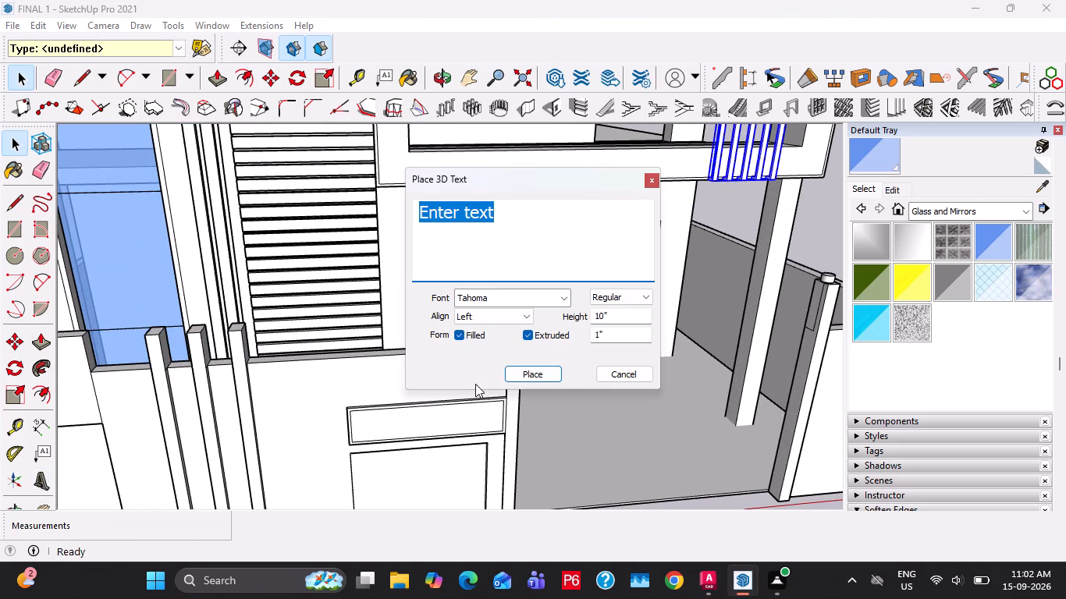
{"action": "key", "text": "n"}
{"action": "key", "text": "BackSpace"}
{"action": "type", "text": "BHARATH HOME"}
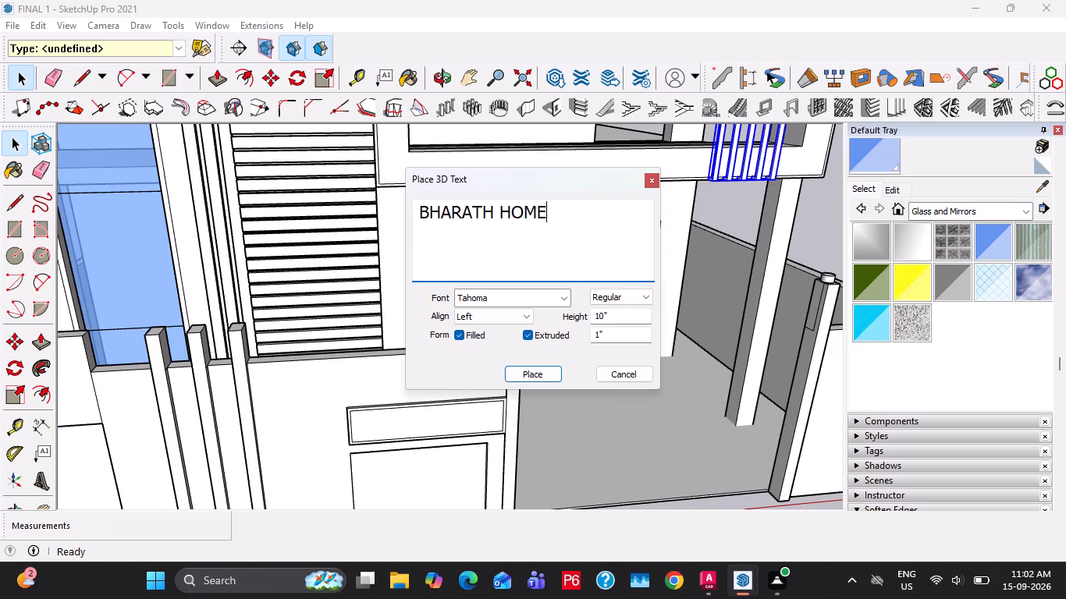
{"action": "left_click_drag", "start_coordinate": [630, 322], "coordinate": [580, 332]}
{"action": "type", "text": "4\""}
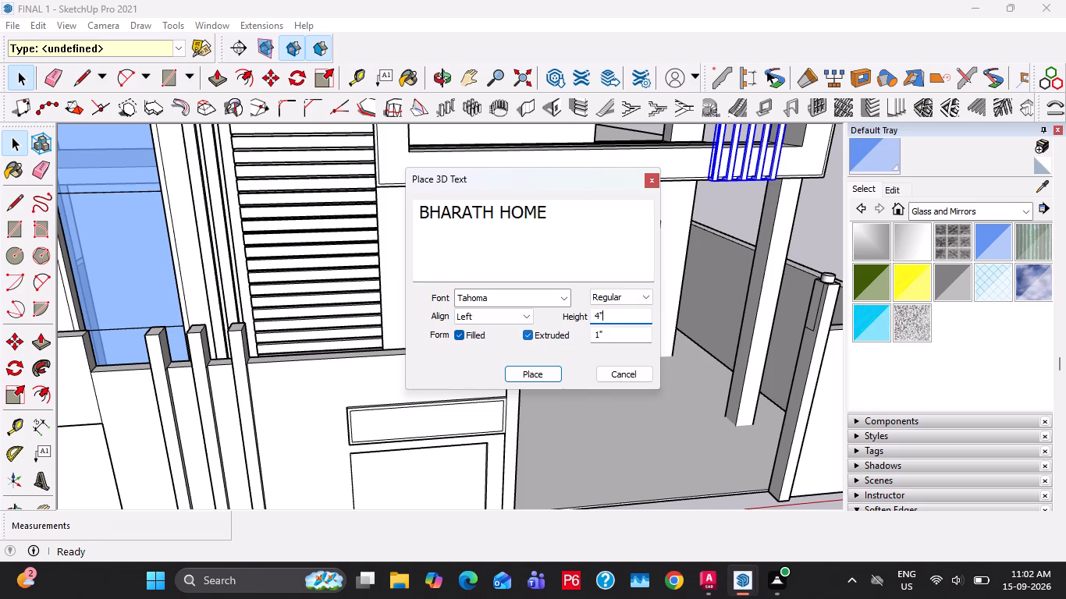
{"action": "key", "text": "Return"}
{"action": "scroll", "coordinate": [375, 448], "scroll_direction": "up", "scroll_amount": 6}
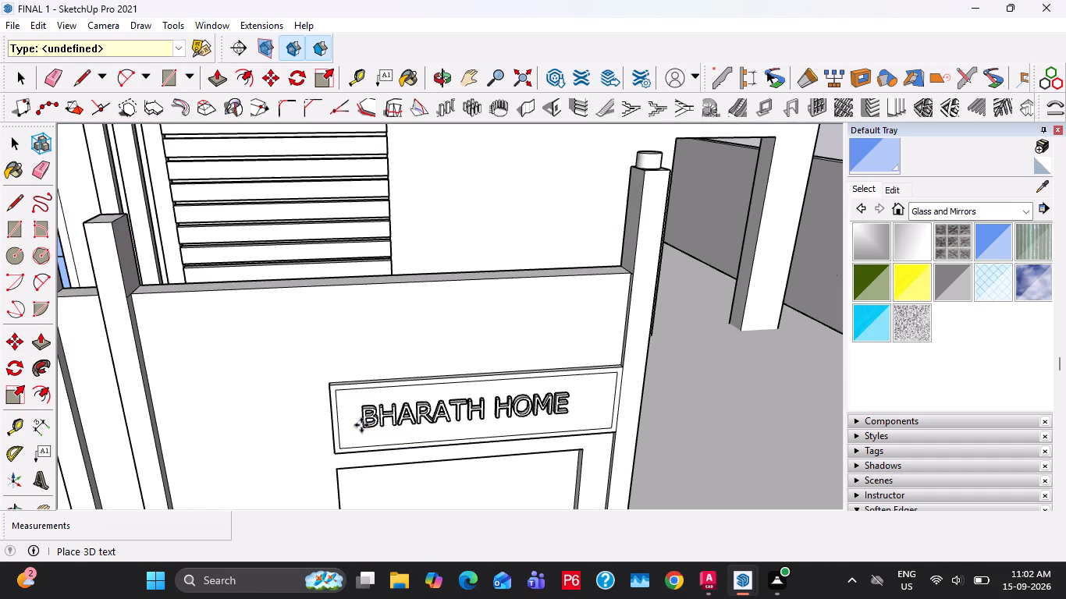
{"action": "left_click", "coordinate": [368, 425]}
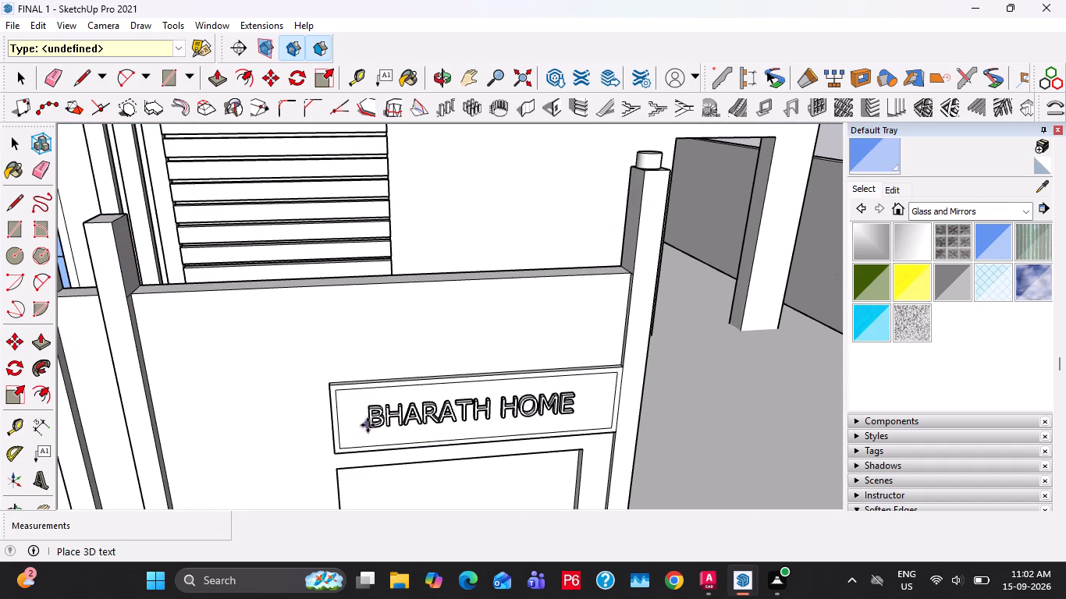
{"action": "scroll", "coordinate": [379, 297], "scroll_direction": "down", "scroll_amount": 5}
{"action": "key", "text": "space"}
Open the compound wall group and paint the recessed rectangular panel below the nameplate with Color M06.
{"action": "left_click", "coordinate": [432, 454]}
{"action": "scroll", "coordinate": [426, 420], "scroll_direction": "down", "scroll_amount": 5}
{"action": "double_click", "coordinate": [437, 445]}
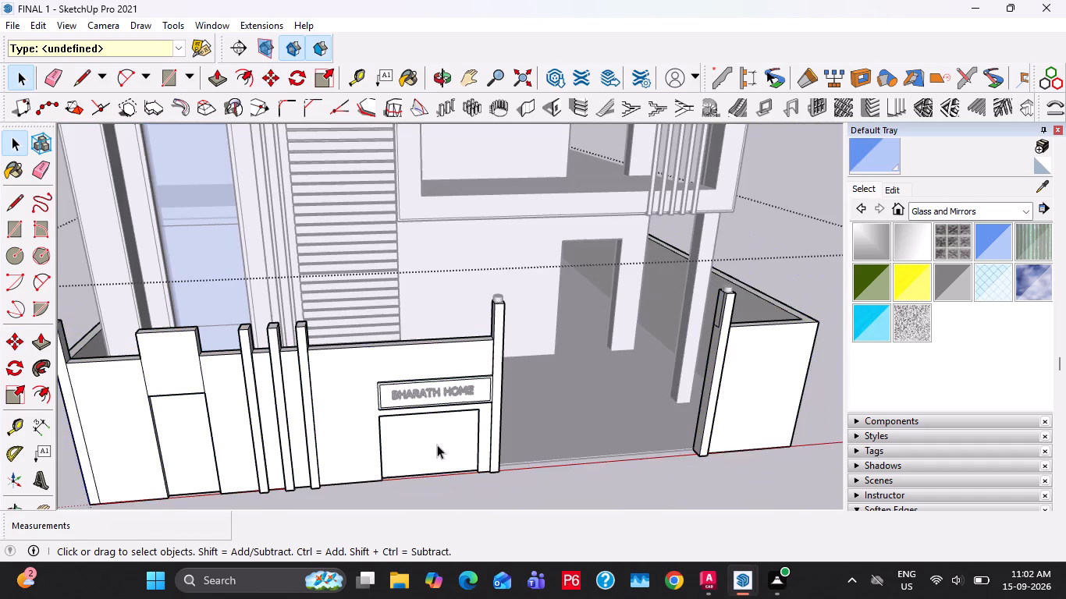
{"action": "left_click", "coordinate": [432, 441]}
{"action": "double_click", "coordinate": [458, 446]}
{"action": "left_click", "coordinate": [453, 441]}
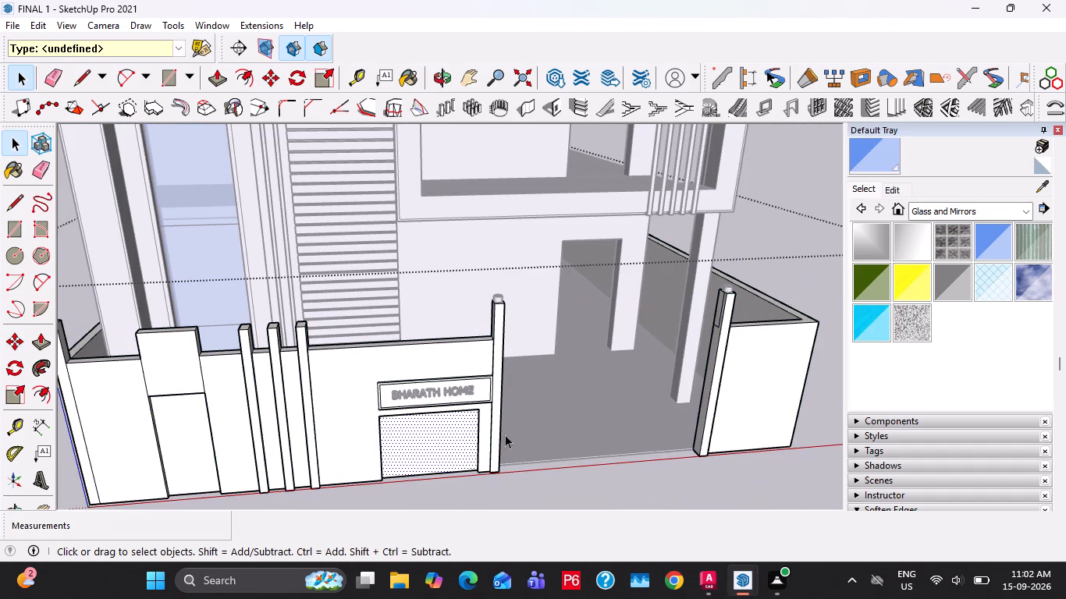
{"action": "scroll", "coordinate": [974, 331], "scroll_direction": "up", "scroll_amount": 3}
{"action": "left_click", "coordinate": [981, 402]}
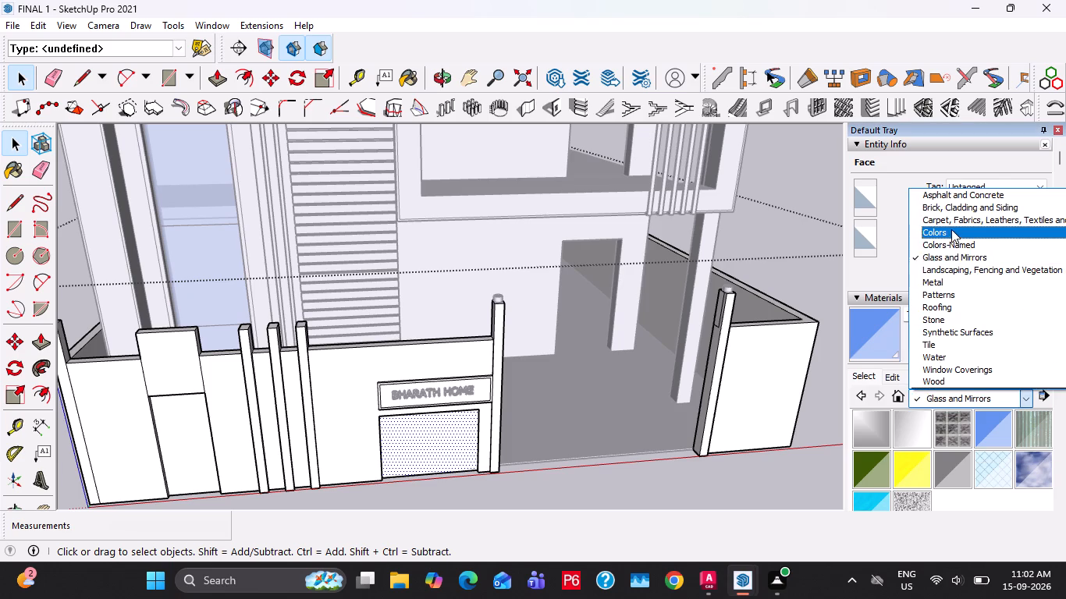
{"action": "left_click", "coordinate": [951, 229]}
{"action": "scroll", "coordinate": [948, 429], "scroll_direction": "down", "scroll_amount": 2}
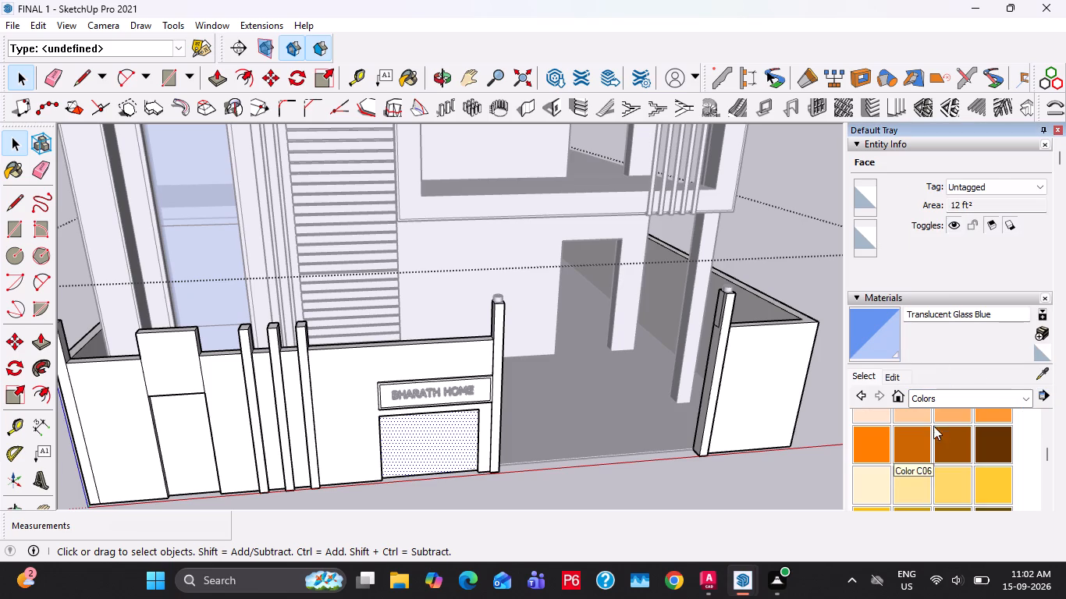
{"action": "scroll", "coordinate": [933, 439], "scroll_direction": "down", "scroll_amount": 1}
{"action": "scroll", "coordinate": [933, 453], "scroll_direction": "up", "scroll_amount": 9}
{"action": "scroll", "coordinate": [927, 469], "scroll_direction": "down", "scroll_amount": 13}
{"action": "scroll", "coordinate": [922, 466], "scroll_direction": "up", "scroll_amount": 2}
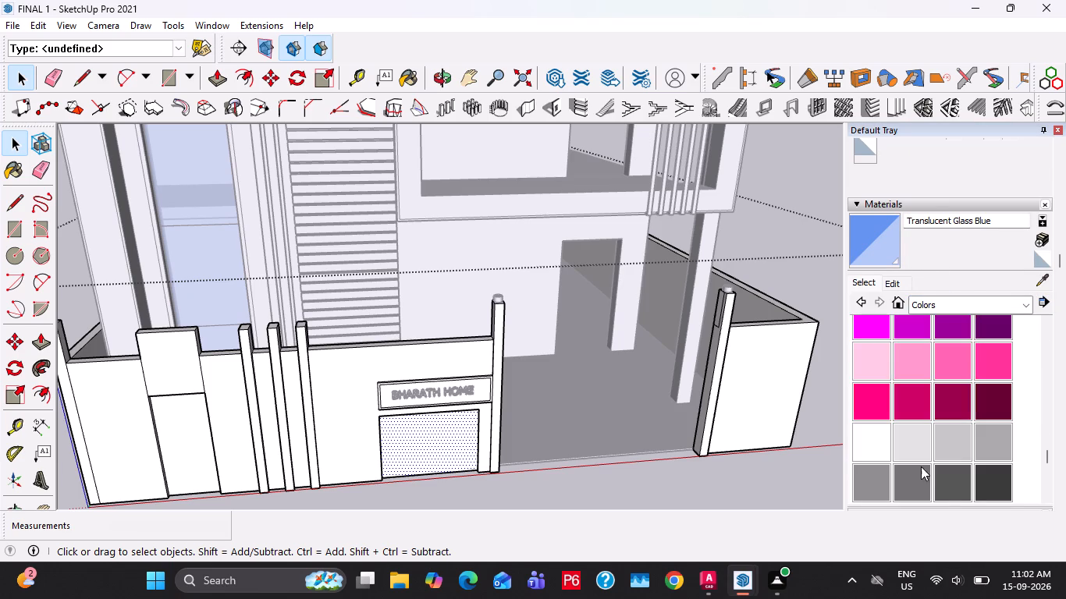
{"action": "left_click", "coordinate": [951, 477]}
{"action": "left_click", "coordinate": [395, 434]}
{"action": "key", "text": "space"}
Paint the raised wall panel above the narrow gate opening with the same Color M06.
{"action": "scroll", "coordinate": [380, 398], "scroll_direction": "down", "scroll_amount": 8}
{"action": "middle_click_drag", "start_coordinate": [623, 434], "coordinate": [557, 434], "text": "shift"}
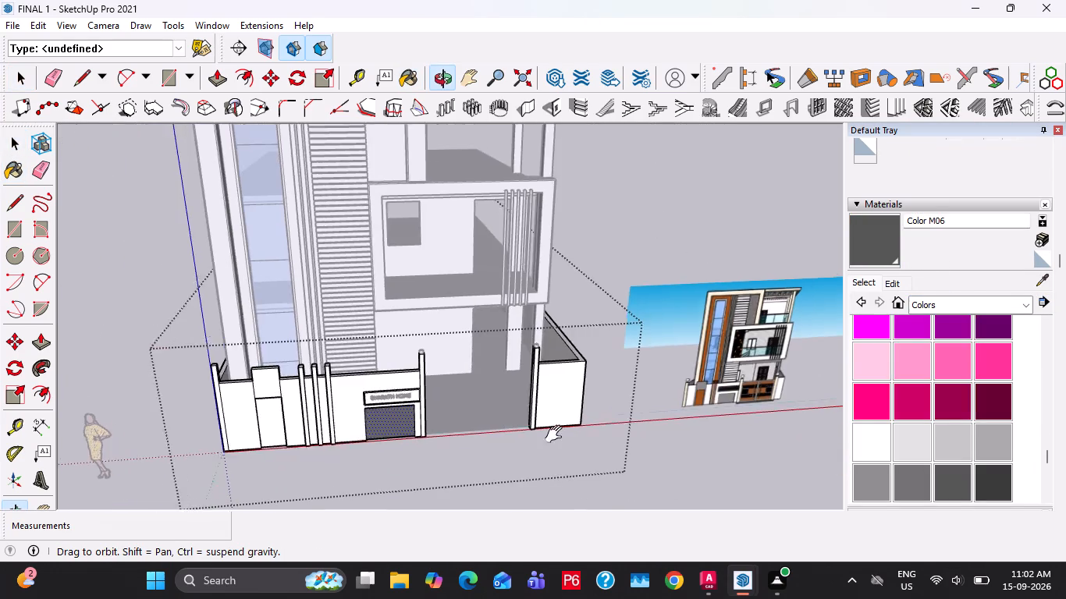
{"action": "middle_click_drag", "start_coordinate": [557, 434], "coordinate": [503, 395], "text": "shift"}
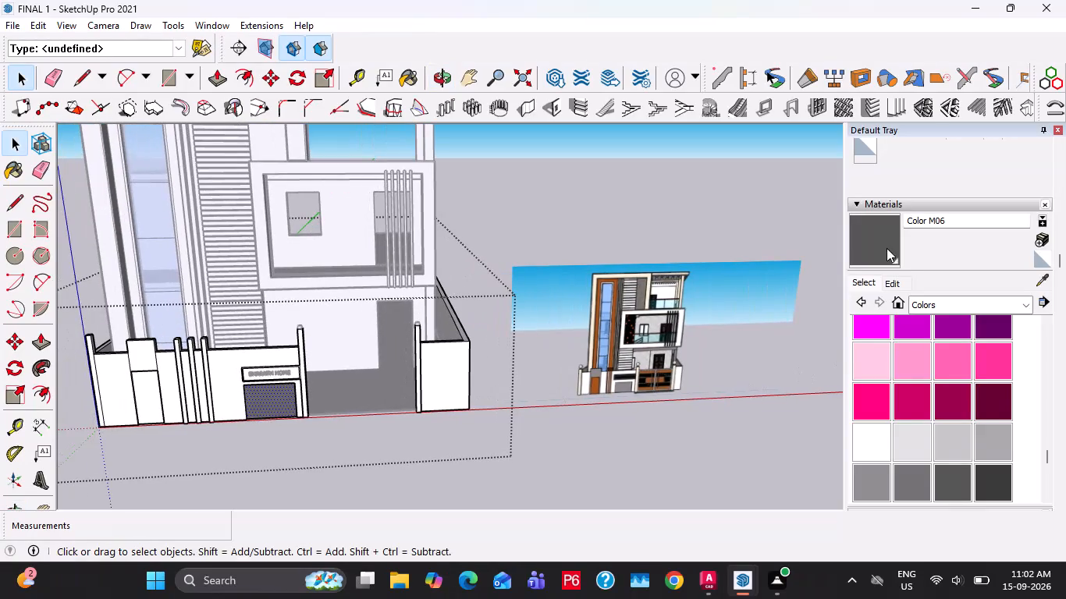
{"action": "left_click", "coordinate": [887, 244]}
{"action": "scroll", "coordinate": [166, 353], "scroll_direction": "up", "scroll_amount": 2}
{"action": "left_click", "coordinate": [140, 362]}
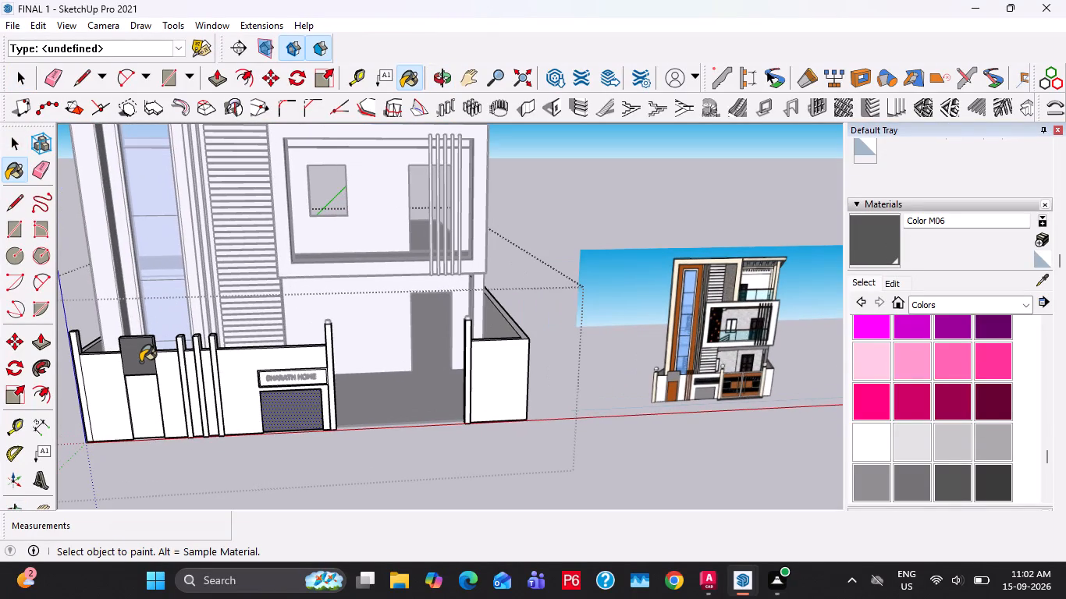
{"action": "scroll", "coordinate": [128, 371], "scroll_direction": "up", "scroll_amount": 13}
{"action": "key", "text": "space"}
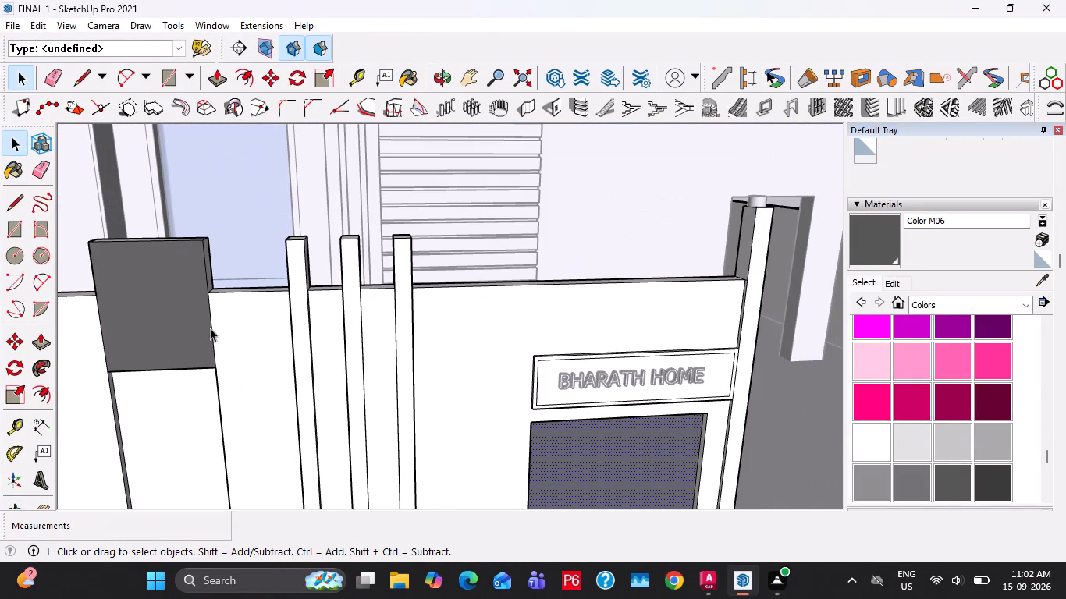
Copy the vertical edge line on the grey panel's side nearest the three posts 1" outward, toward the posts.
{"action": "left_click", "coordinate": [213, 324]}
{"action": "scroll", "coordinate": [211, 363], "scroll_direction": "up", "scroll_amount": 4}
{"action": "left_click", "coordinate": [220, 377], "text": "ctrl"}
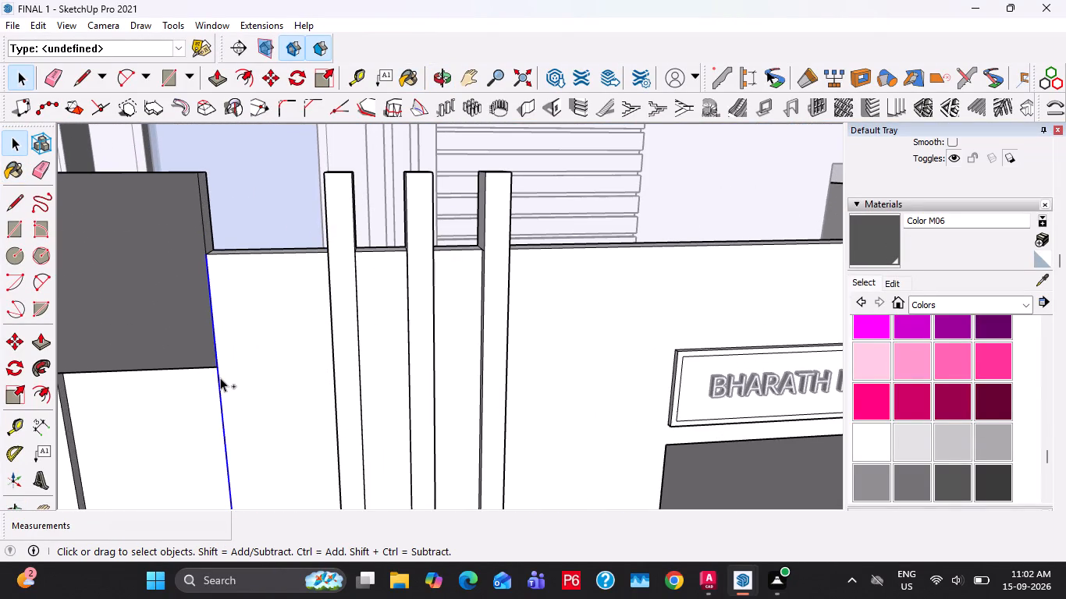
{"action": "scroll", "coordinate": [190, 338], "scroll_direction": "down", "scroll_amount": 13}
{"action": "middle_click_drag", "start_coordinate": [583, 374], "coordinate": [345, 349], "text": "shift"}
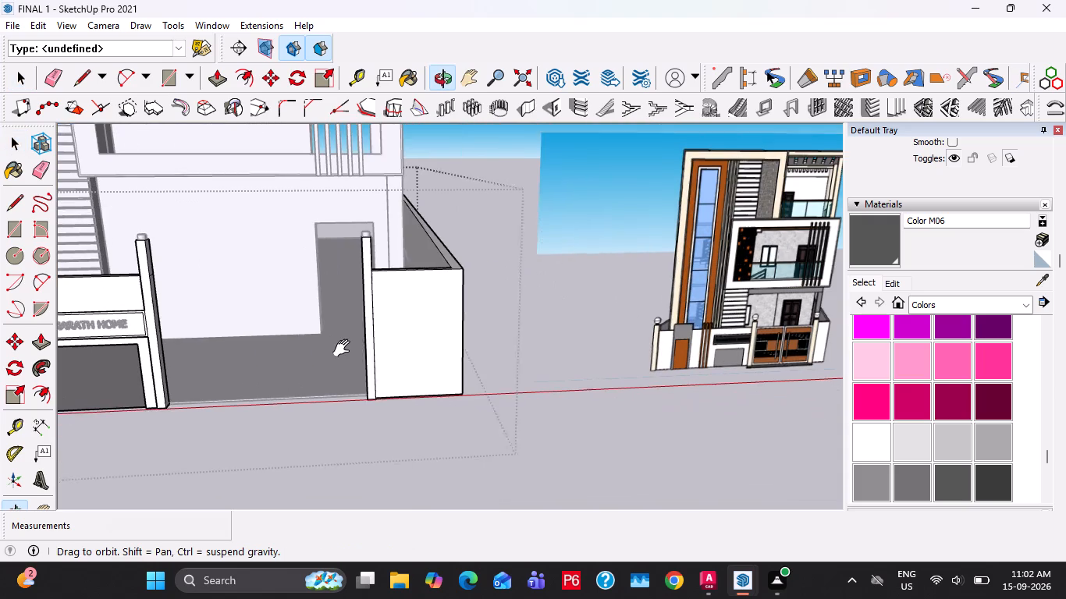
{"action": "middle_click_drag", "start_coordinate": [345, 349], "coordinate": [343, 349], "text": "shift"}
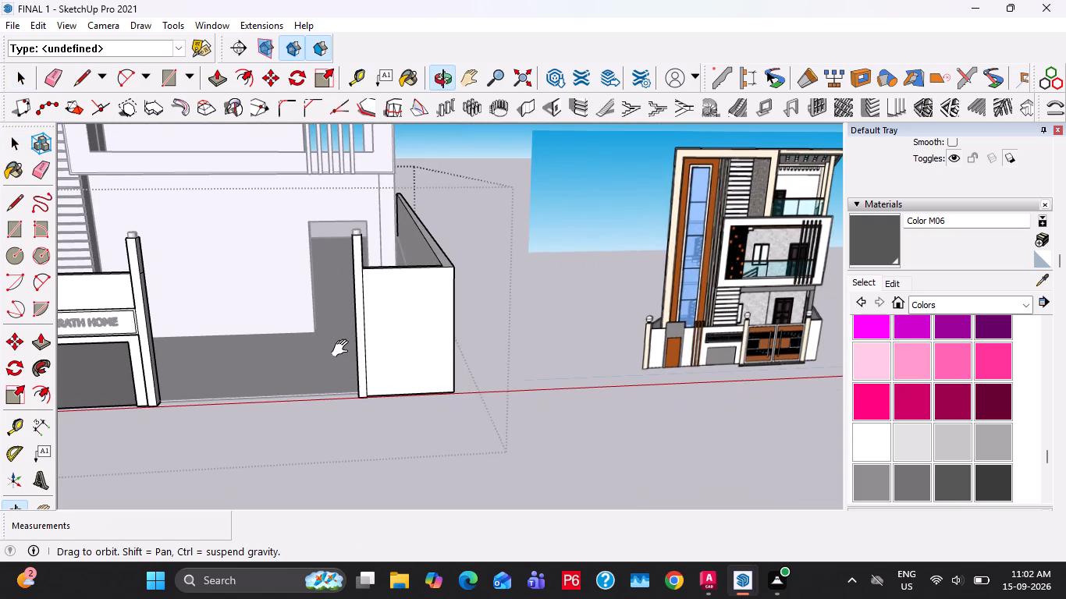
{"action": "middle_click_drag", "start_coordinate": [343, 349], "coordinate": [757, 396], "text": "shift"}
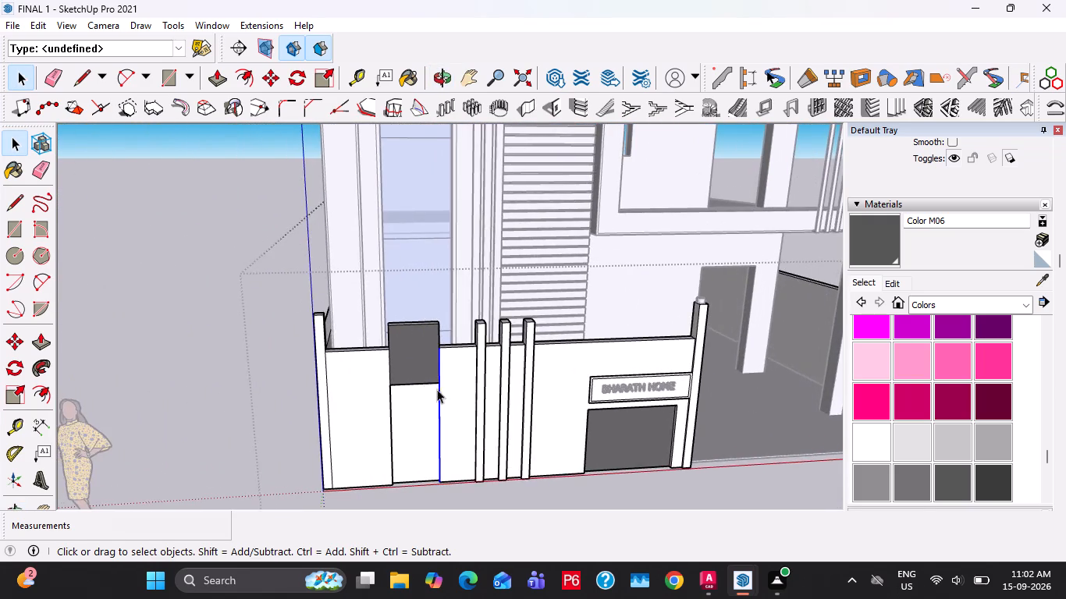
{"action": "scroll", "coordinate": [410, 380], "scroll_direction": "up", "scroll_amount": 5}
{"action": "scroll", "coordinate": [435, 375], "scroll_direction": "down", "scroll_amount": 10}
{"action": "middle_click_drag", "start_coordinate": [599, 388], "coordinate": [274, 342], "text": "shift"}
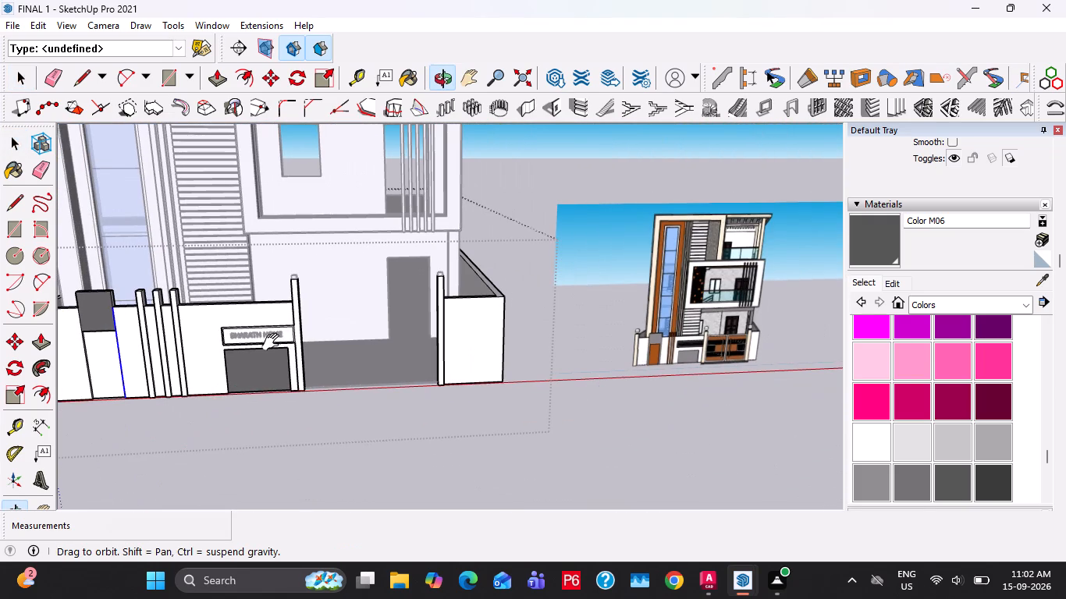
{"action": "middle_click_drag", "start_coordinate": [274, 342], "coordinate": [542, 367], "text": "shift"}
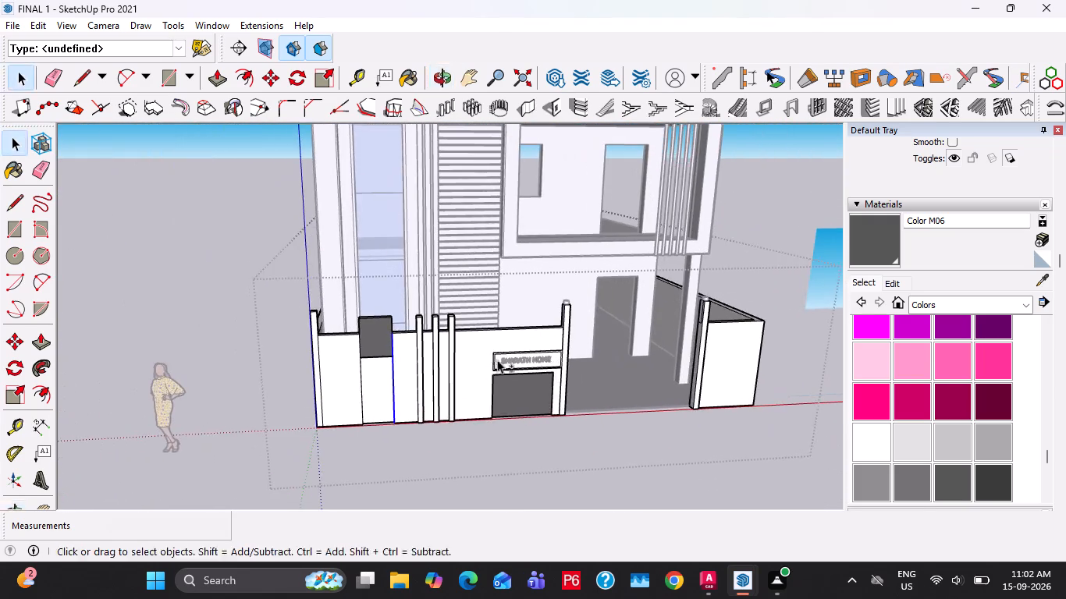
{"action": "scroll", "coordinate": [400, 339], "scroll_direction": "up", "scroll_amount": 10}
{"action": "key", "text": "m"}
{"action": "left_click", "coordinate": [407, 360]}
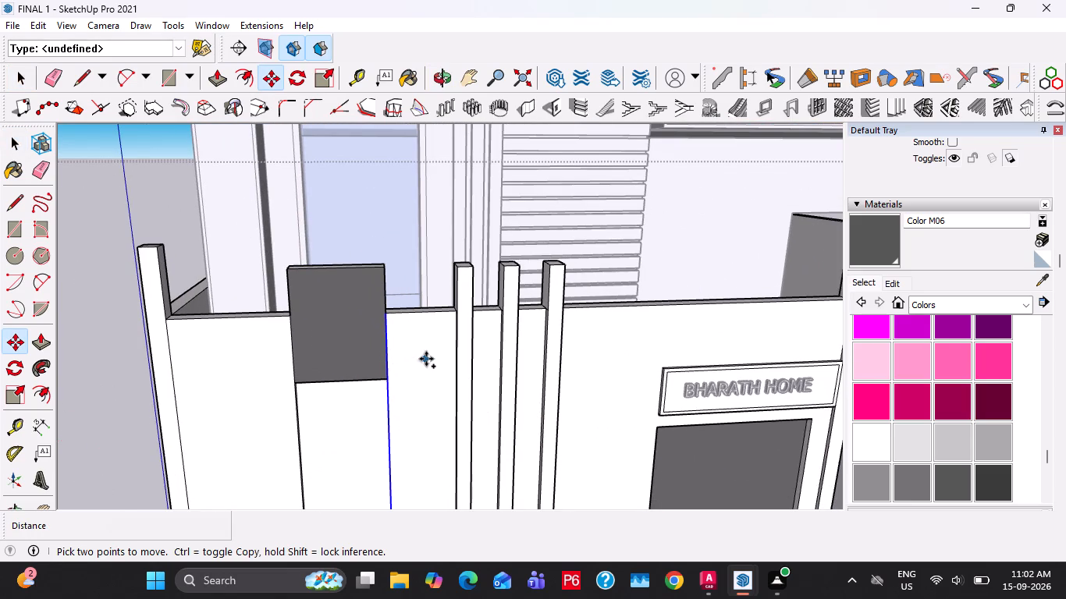
{"action": "left_click", "coordinate": [406, 359]}
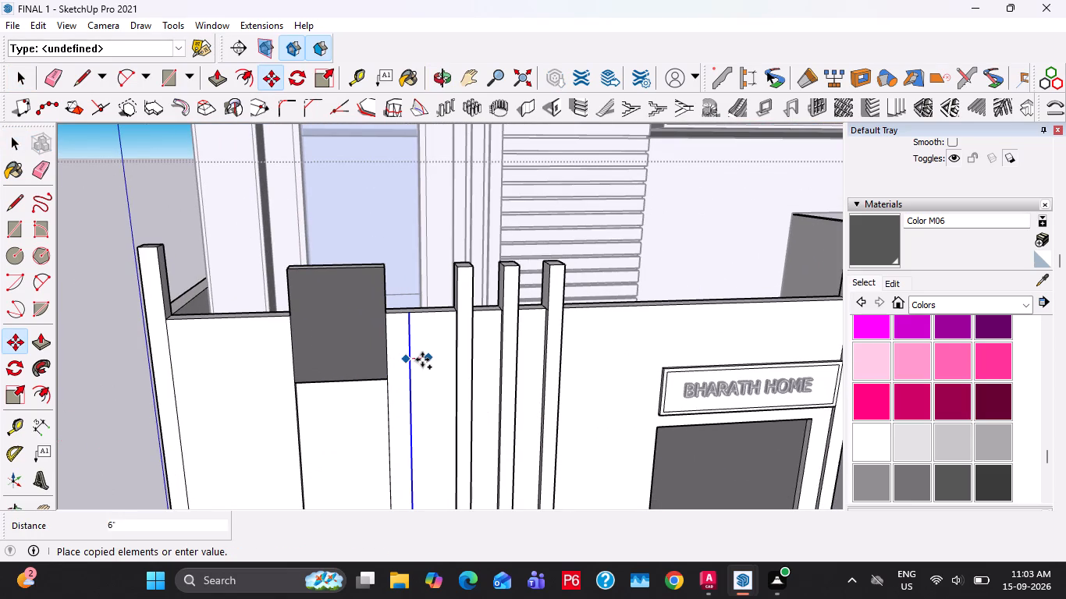
{"action": "type", "text": "1\""}
{"action": "key", "text": "Return"}
{"action": "key", "text": "space"}
Copy the vertical edge line on the grey panel's opposite side 1" outward, away from the three posts.
{"action": "scroll", "coordinate": [310, 366], "scroll_direction": "up", "scroll_amount": 3}
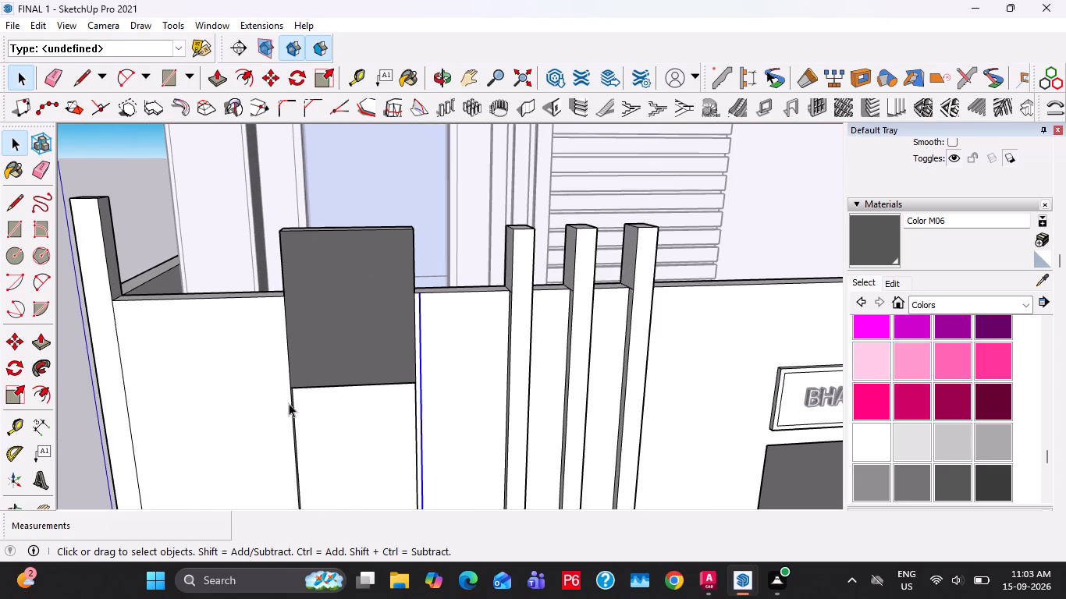
{"action": "left_click", "coordinate": [290, 396]}
{"action": "left_click", "coordinate": [291, 364], "text": "ctrl"}
{"action": "scroll", "coordinate": [287, 365], "scroll_direction": "up", "scroll_amount": 5}
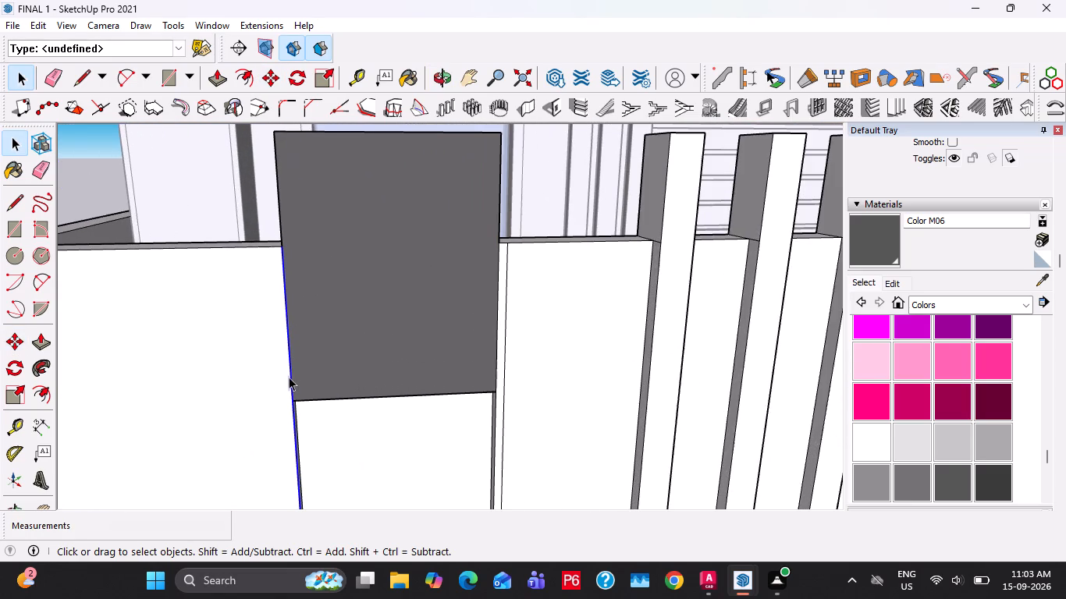
{"action": "key", "text": "m"}
{"action": "left_click", "coordinate": [293, 399]}
{"action": "key", "text": "2"}
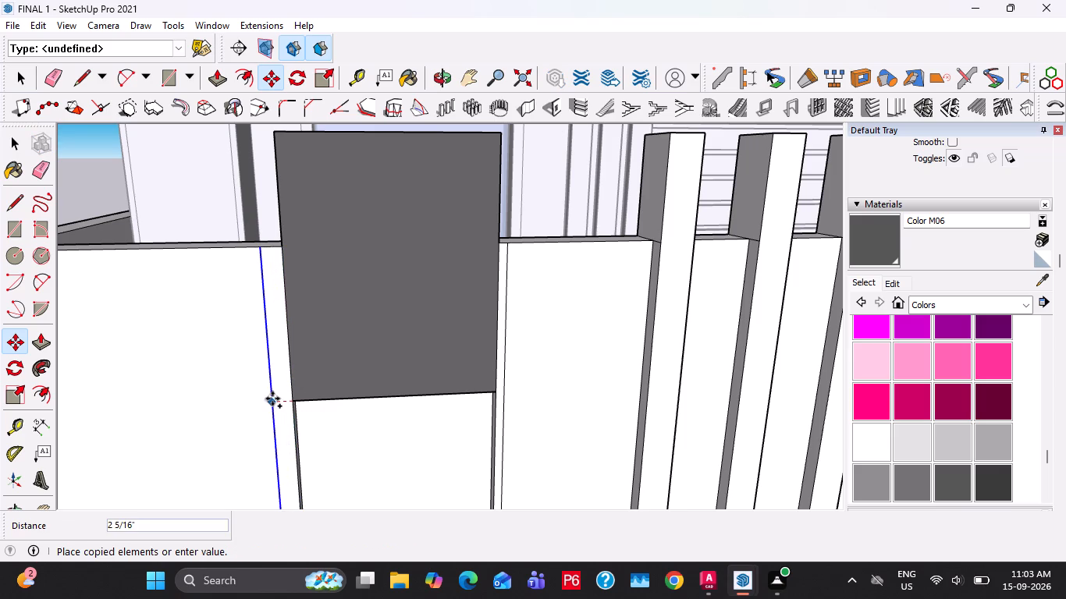
{"action": "key", "text": "BackSpace"}
{"action": "type", "text": "1\""}
{"action": "key", "text": "Return"}
{"action": "key", "text": "space"}
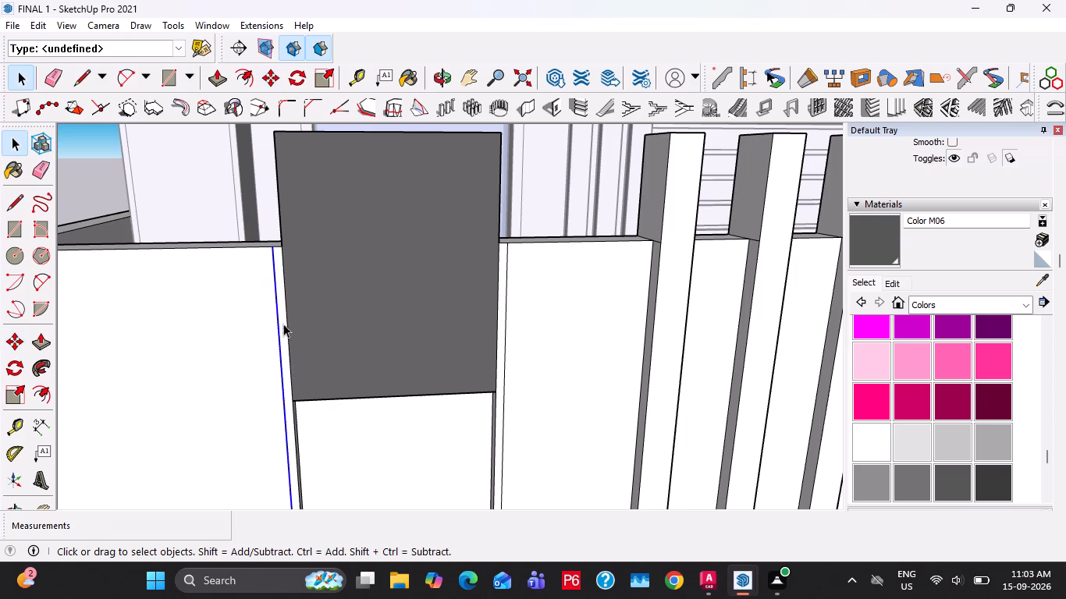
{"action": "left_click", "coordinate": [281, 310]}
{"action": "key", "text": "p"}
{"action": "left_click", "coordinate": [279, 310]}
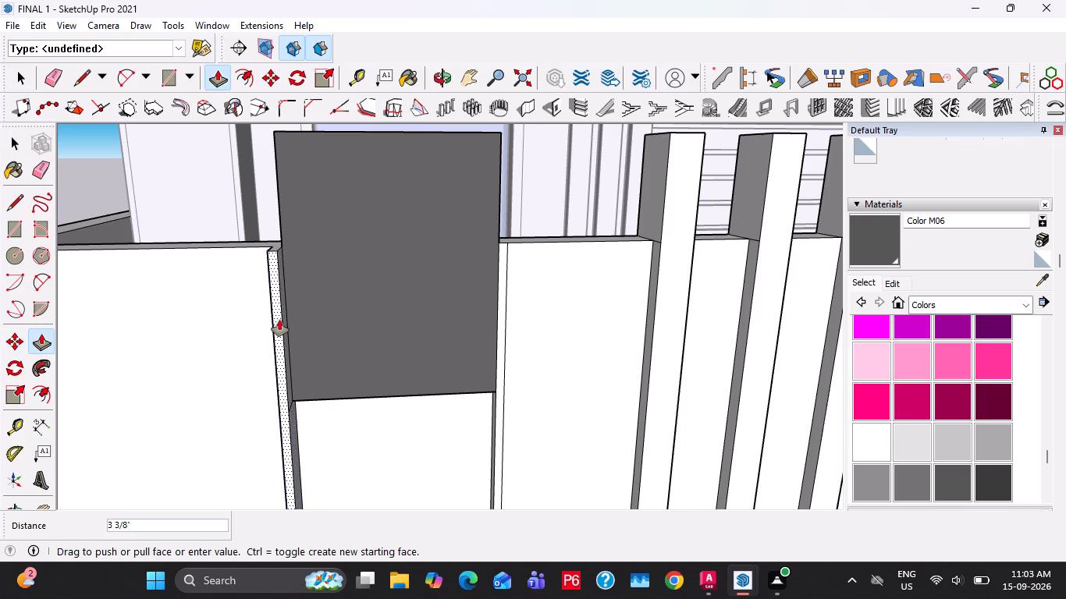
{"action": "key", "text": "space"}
Draw a line across the wall's top beside the grey panel, away from the posts, and raise that strip 1' to the panel's top.
{"action": "scroll", "coordinate": [280, 277], "scroll_direction": "up", "scroll_amount": 3}
{"action": "middle_click_drag", "start_coordinate": [279, 289], "coordinate": [320, 325]}
{"action": "scroll", "coordinate": [261, 247], "scroll_direction": "up", "scroll_amount": 2}
{"action": "key", "text": "l"}
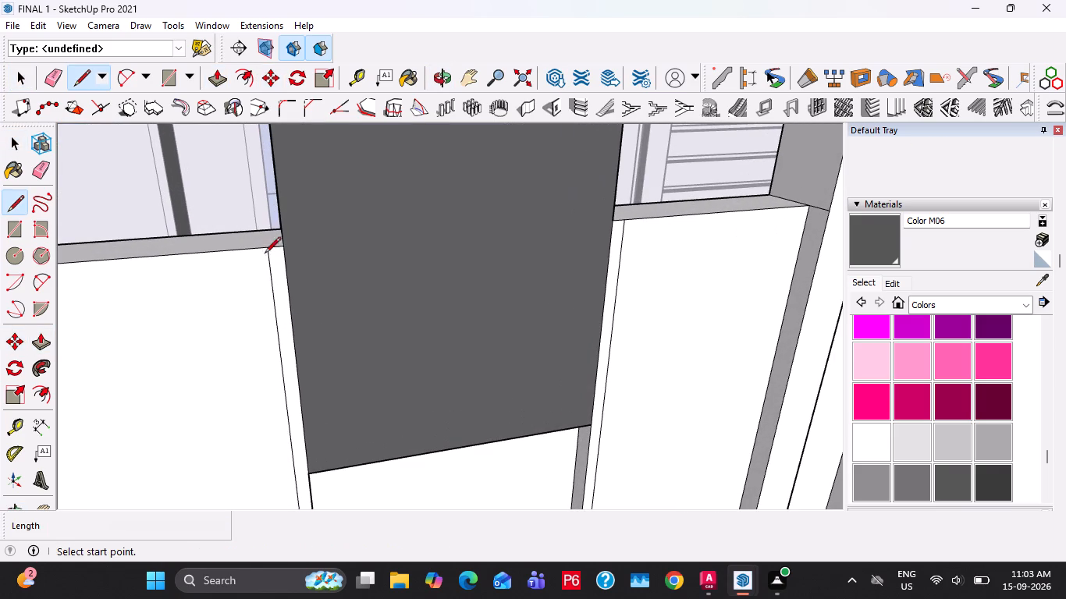
{"action": "left_click", "coordinate": [265, 246]}
{"action": "left_click", "coordinate": [265, 230]}
{"action": "key", "text": "space"}
{"action": "left_click", "coordinate": [272, 238]}
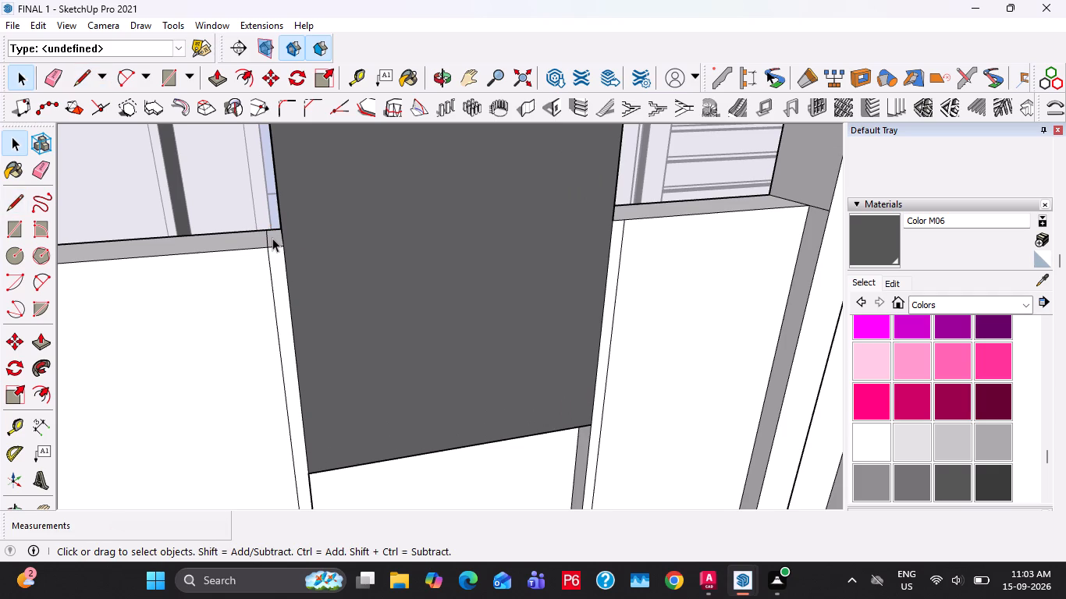
{"action": "key", "text": "p"}
{"action": "left_click", "coordinate": [273, 238]}
{"action": "scroll", "coordinate": [262, 211], "scroll_direction": "down", "scroll_amount": 11}
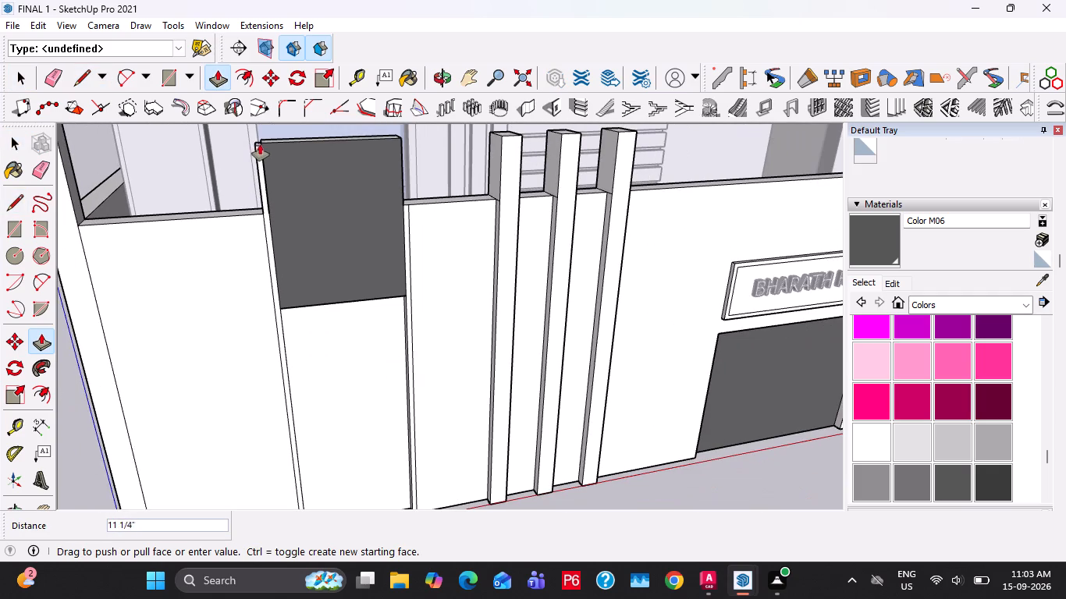
{"action": "left_click", "coordinate": [275, 140]}
Draw a matching line across the wall's top on the side nearest the posts and raise that 1" strip level with the panel's top.
{"action": "middle_click_drag", "start_coordinate": [401, 243], "coordinate": [296, 370]}
{"action": "scroll", "coordinate": [301, 364], "scroll_direction": "up", "scroll_amount": 5}
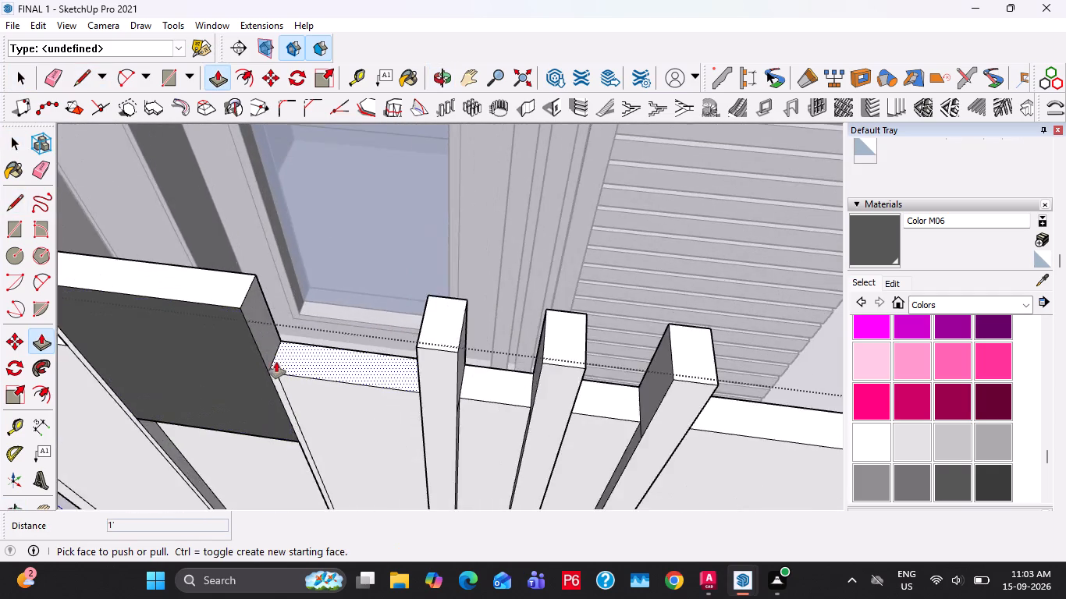
{"action": "scroll", "coordinate": [276, 362], "scroll_direction": "up", "scroll_amount": 3}
{"action": "key", "text": "space"}
{"action": "key", "text": "l"}
{"action": "left_click", "coordinate": [283, 380]}
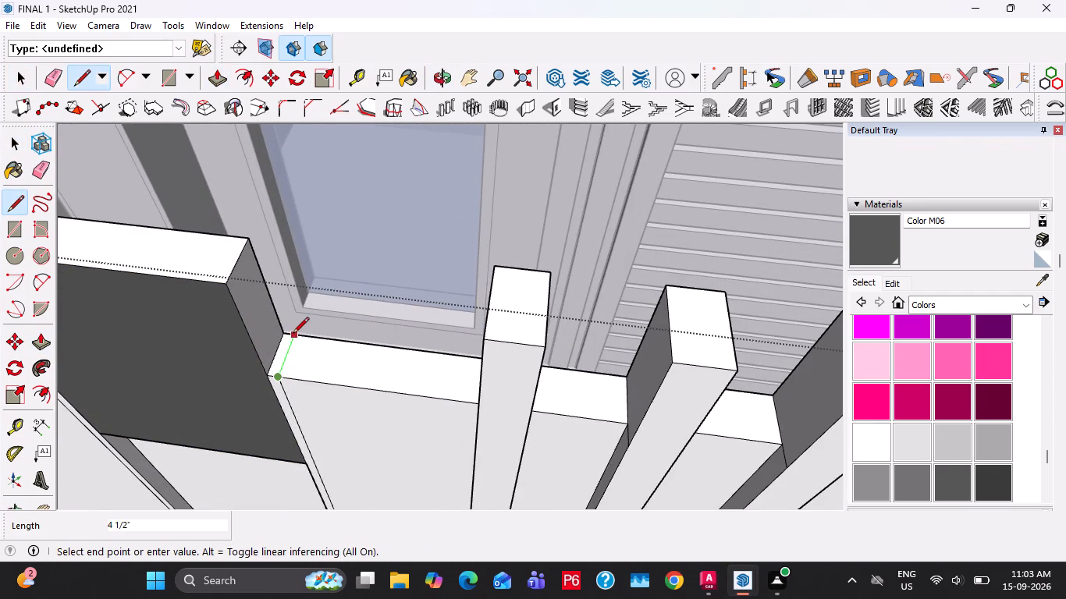
{"action": "left_click", "coordinate": [293, 335]}
{"action": "key", "text": "space"}
{"action": "left_click", "coordinate": [280, 344]}
{"action": "key", "text": "bracketleft"}
{"action": "key", "text": "p"}
{"action": "left_click", "coordinate": [281, 361]}
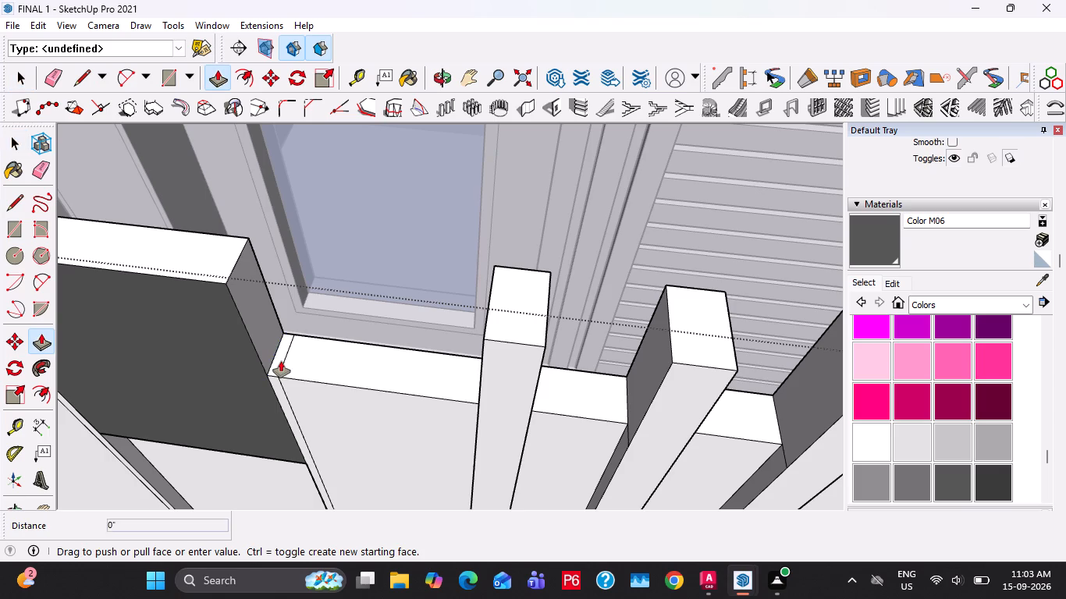
{"action": "left_click", "coordinate": [226, 277]}
Erase the two vertical edges separating the raised 1" strips from the panel above the narrow gate opening.
{"action": "key", "text": "space"}
{"action": "middle_click", "coordinate": [247, 331]}
{"action": "key", "text": "e"}
{"action": "left_click_drag", "start_coordinate": [248, 331], "coordinate": [248, 338]}
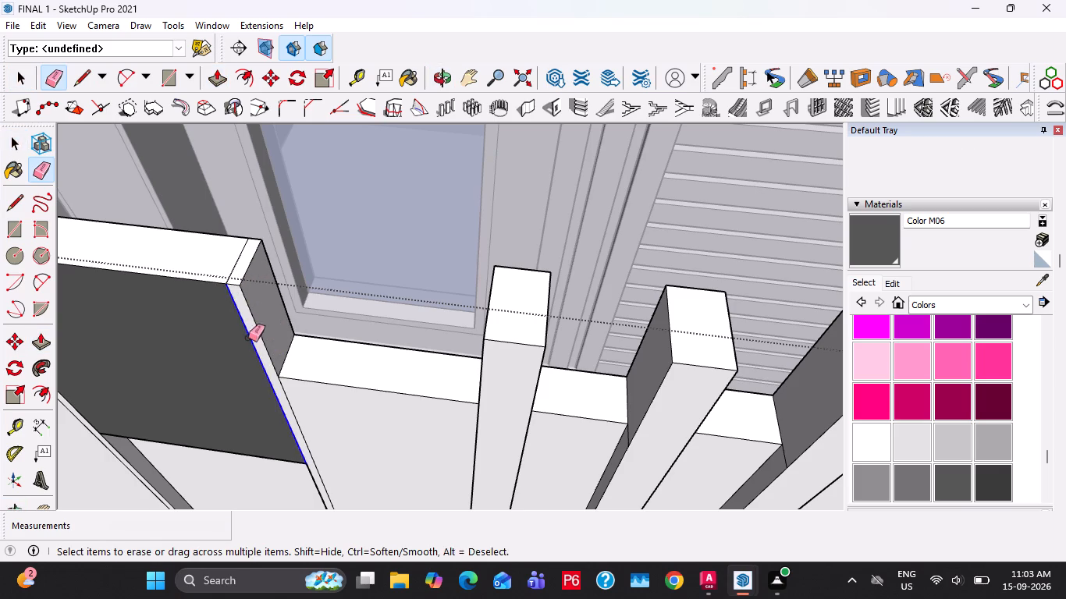
{"action": "left_click_drag", "start_coordinate": [248, 338], "coordinate": [247, 344]}
{"action": "scroll", "coordinate": [235, 350], "scroll_direction": "down", "scroll_amount": 2}
{"action": "middle_click_drag", "start_coordinate": [204, 362], "coordinate": [288, 340]}
{"action": "middle_click_drag", "start_coordinate": [199, 373], "coordinate": [449, 252], "text": "shift"}
{"action": "left_click", "coordinate": [269, 342]}
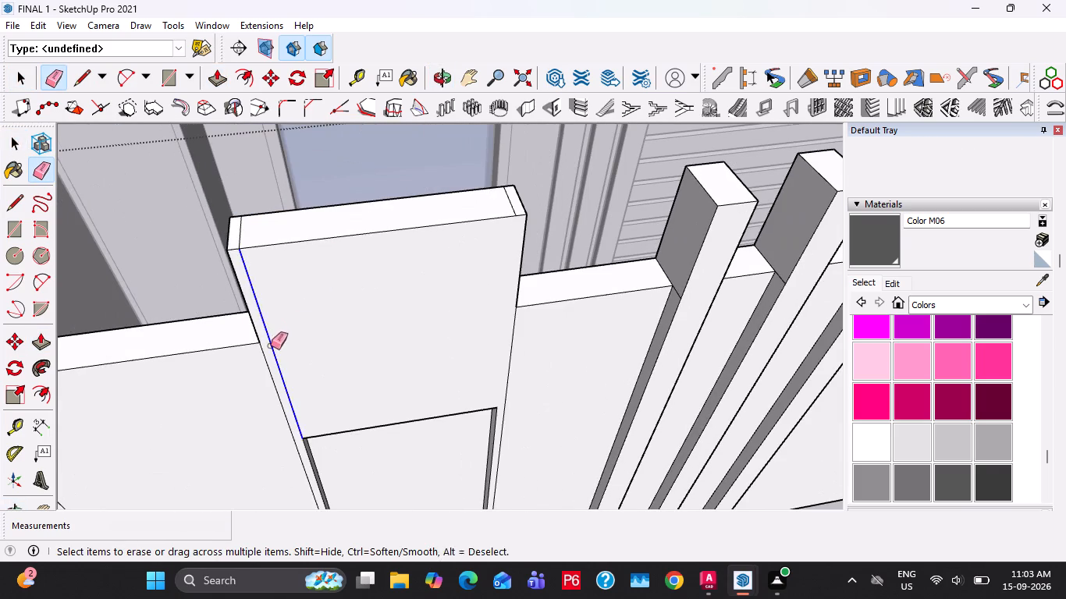
Repaint the widened panel above the narrow gate opening with Color M06.
{"action": "key", "text": "space"}
{"action": "left_click", "coordinate": [883, 233]}
{"action": "left_click", "coordinate": [439, 338]}
{"action": "scroll", "coordinate": [491, 406], "scroll_direction": "down", "scroll_amount": 10}
{"action": "key", "text": "space"}
{"action": "middle_click_drag", "start_coordinate": [470, 441], "coordinate": [439, 357]}
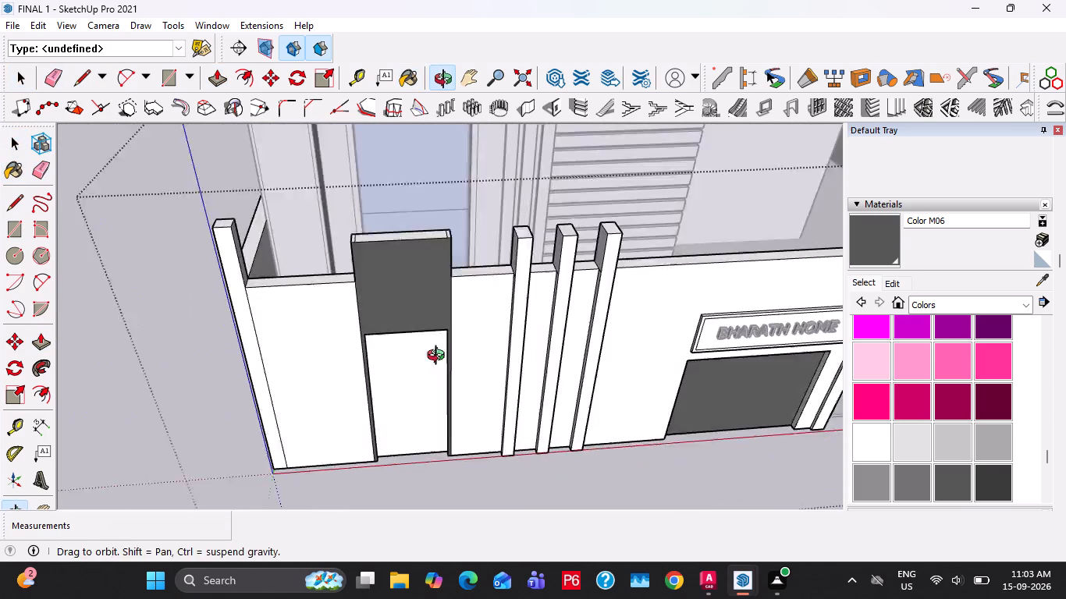
{"action": "middle_click_drag", "start_coordinate": [439, 357], "coordinate": [437, 332]}
{"action": "key", "text": "Escape"}
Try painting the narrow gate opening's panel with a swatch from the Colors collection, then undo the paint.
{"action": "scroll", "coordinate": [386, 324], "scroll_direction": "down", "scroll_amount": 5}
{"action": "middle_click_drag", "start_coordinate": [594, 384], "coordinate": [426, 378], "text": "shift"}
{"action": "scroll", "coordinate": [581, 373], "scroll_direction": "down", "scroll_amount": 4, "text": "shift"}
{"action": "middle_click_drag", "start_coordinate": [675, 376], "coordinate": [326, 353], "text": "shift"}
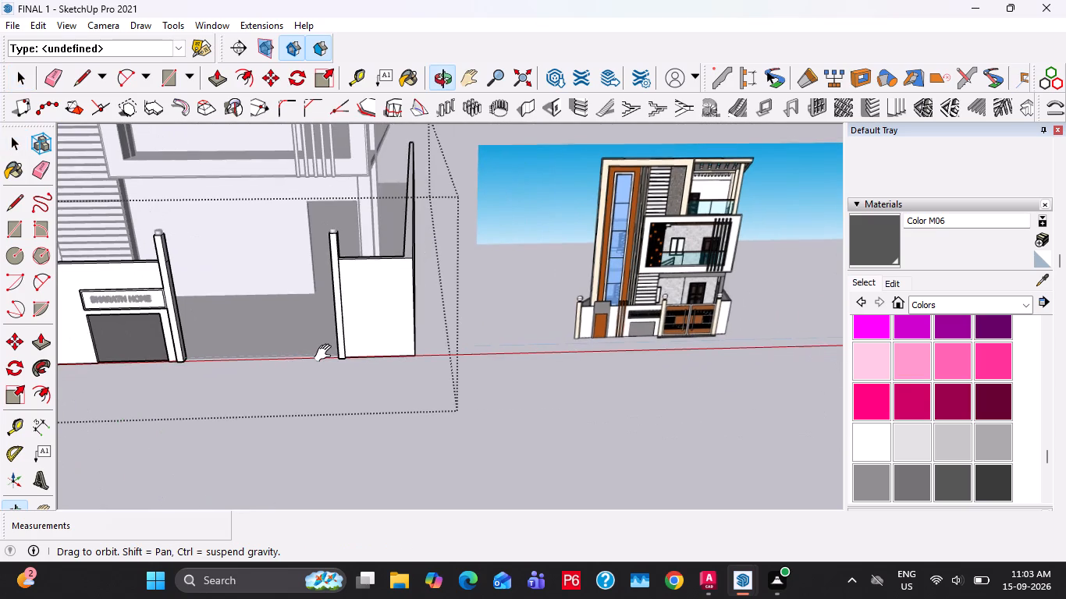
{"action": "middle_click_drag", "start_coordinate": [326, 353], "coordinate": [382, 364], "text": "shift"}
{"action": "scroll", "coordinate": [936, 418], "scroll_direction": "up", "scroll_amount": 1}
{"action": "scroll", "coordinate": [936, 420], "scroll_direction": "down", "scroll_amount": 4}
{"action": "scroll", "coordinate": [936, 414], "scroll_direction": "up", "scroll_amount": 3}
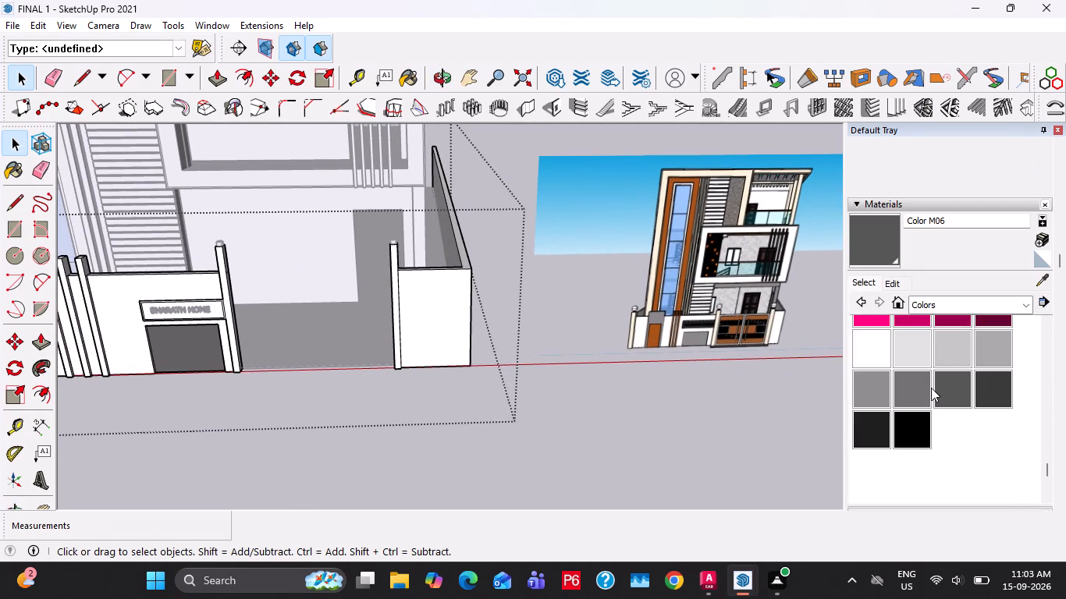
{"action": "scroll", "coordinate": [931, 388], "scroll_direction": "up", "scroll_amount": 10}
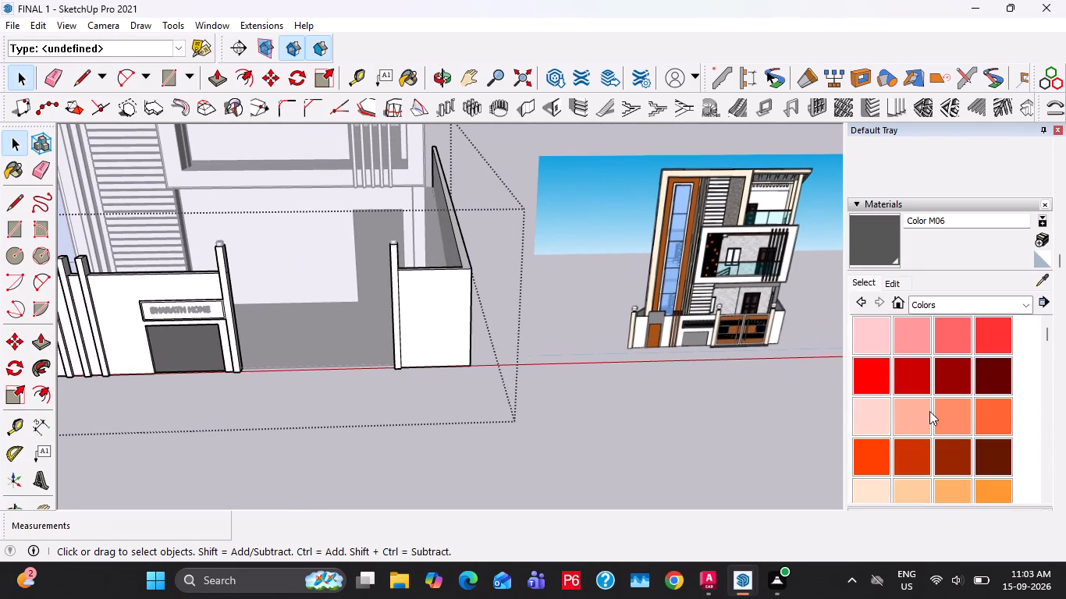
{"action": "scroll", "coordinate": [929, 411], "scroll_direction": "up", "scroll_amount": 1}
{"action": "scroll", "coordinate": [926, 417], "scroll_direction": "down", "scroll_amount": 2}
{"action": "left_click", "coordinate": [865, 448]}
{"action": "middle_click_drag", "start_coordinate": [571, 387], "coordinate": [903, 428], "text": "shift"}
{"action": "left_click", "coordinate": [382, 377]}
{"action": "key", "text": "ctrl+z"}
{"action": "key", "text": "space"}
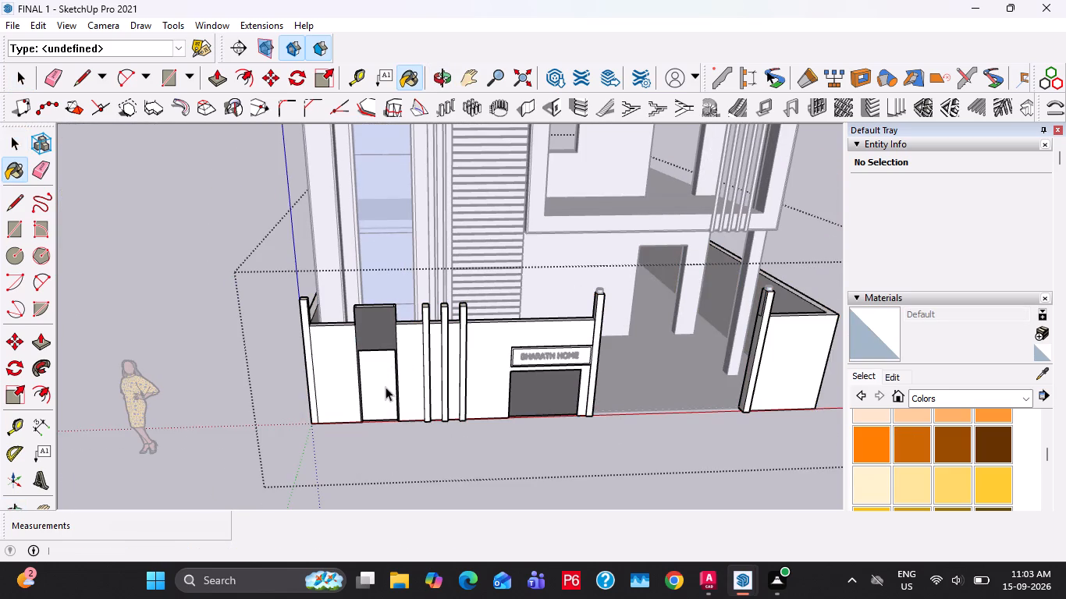
Open the compound wall group and paint the panel inside the narrow gate opening with Color C06.
{"action": "double_click", "coordinate": [386, 387]}
{"action": "left_click", "coordinate": [385, 372]}
{"action": "left_click", "coordinate": [915, 445]}
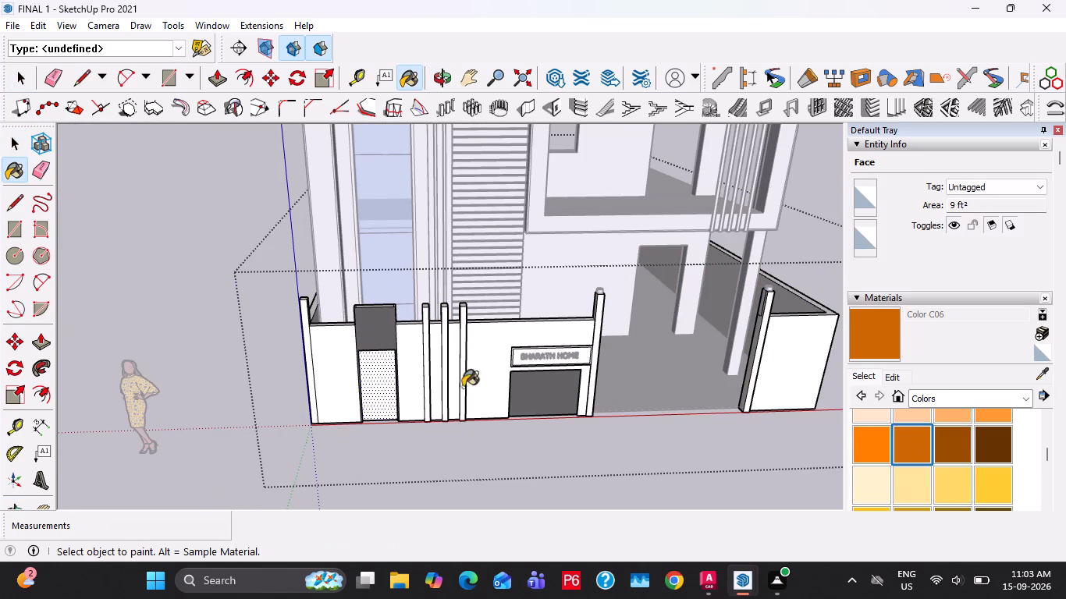
{"action": "left_click", "coordinate": [382, 390]}
Open the house facade group and paint the tall vertical bands flanking the blue glazing with Color C06.
{"action": "middle_click_drag", "start_coordinate": [619, 396], "coordinate": [327, 386], "text": "shift"}
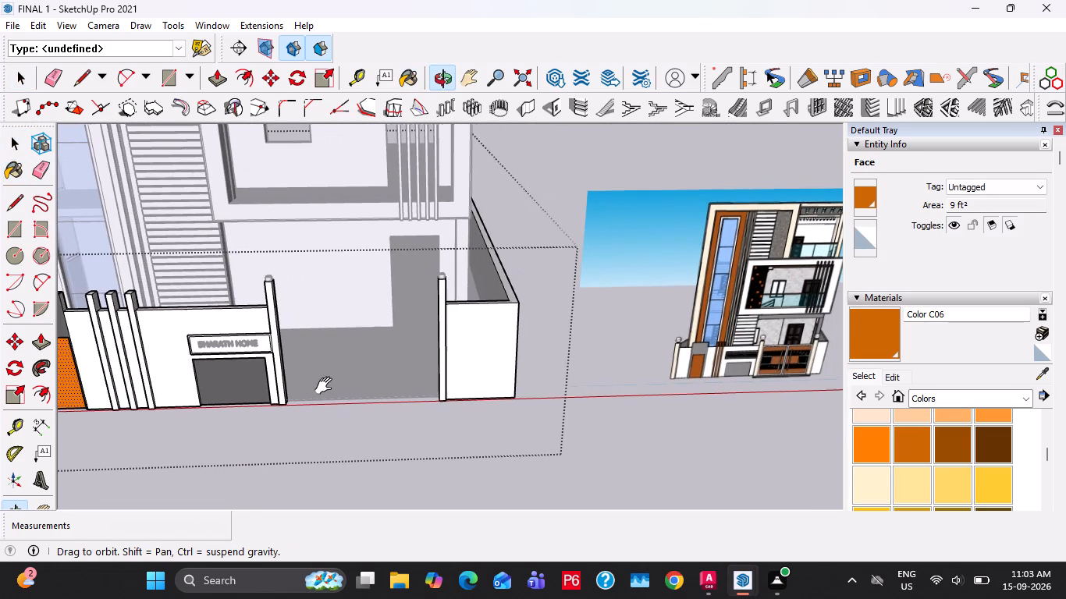
{"action": "middle_click_drag", "start_coordinate": [327, 386], "coordinate": [574, 534], "text": "shift"}
{"action": "scroll", "coordinate": [320, 327], "scroll_direction": "up", "scroll_amount": 1}
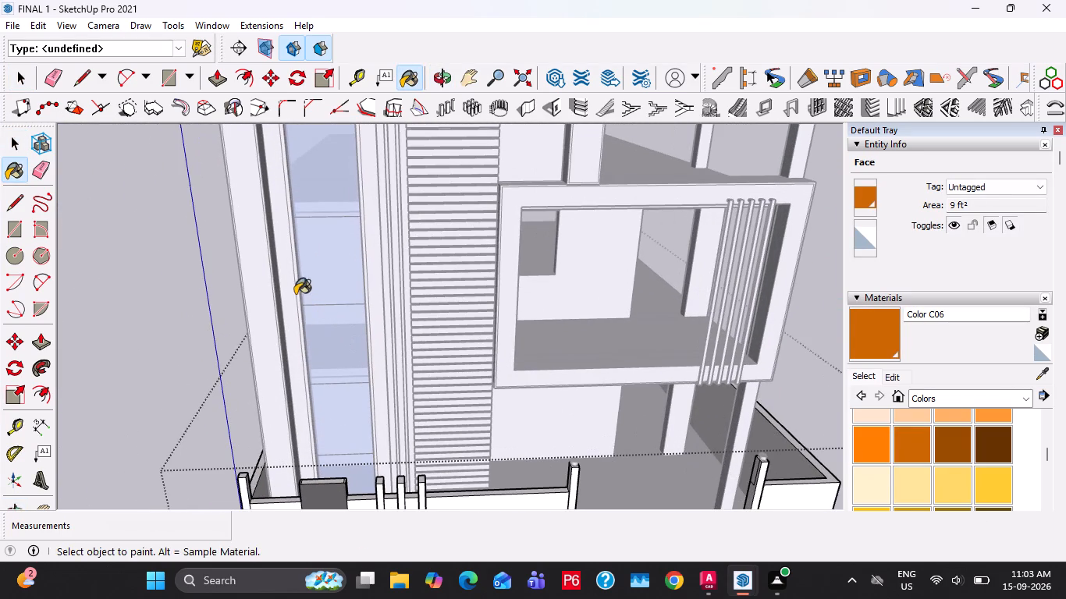
{"action": "key", "text": "space"}
{"action": "key", "text": "Escape"}
{"action": "key", "text": "Escape"}
{"action": "key", "text": "Escape"}
{"action": "double_click", "coordinate": [287, 280]}
{"action": "left_click", "coordinate": [286, 261]}
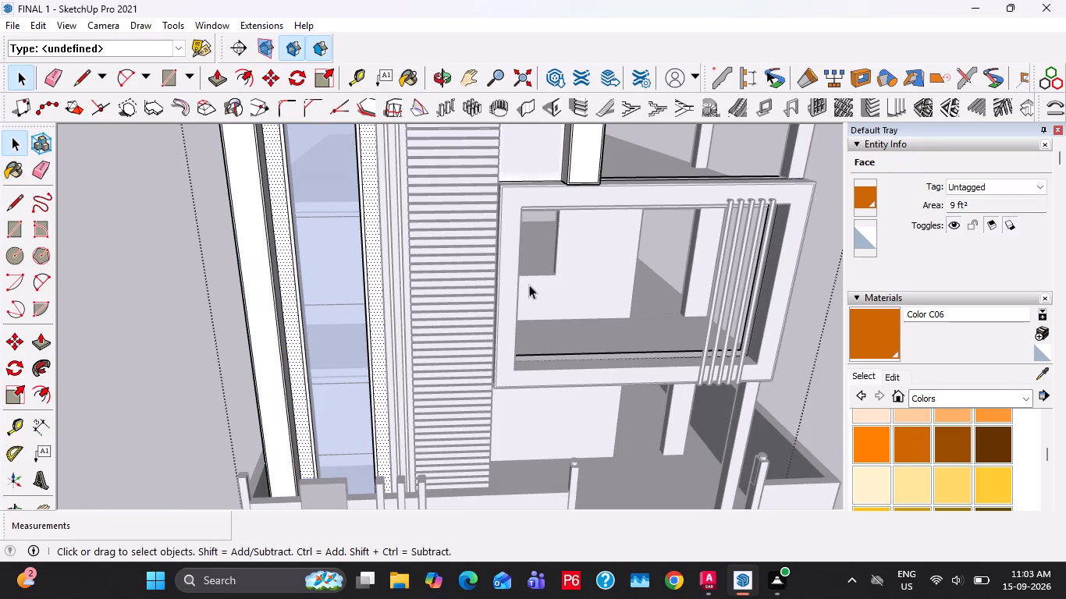
{"action": "left_click", "coordinate": [882, 336]}
{"action": "left_click", "coordinate": [285, 270]}
{"action": "key", "text": "space"}
{"action": "scroll", "coordinate": [297, 270], "scroll_direction": "down", "scroll_amount": 8}
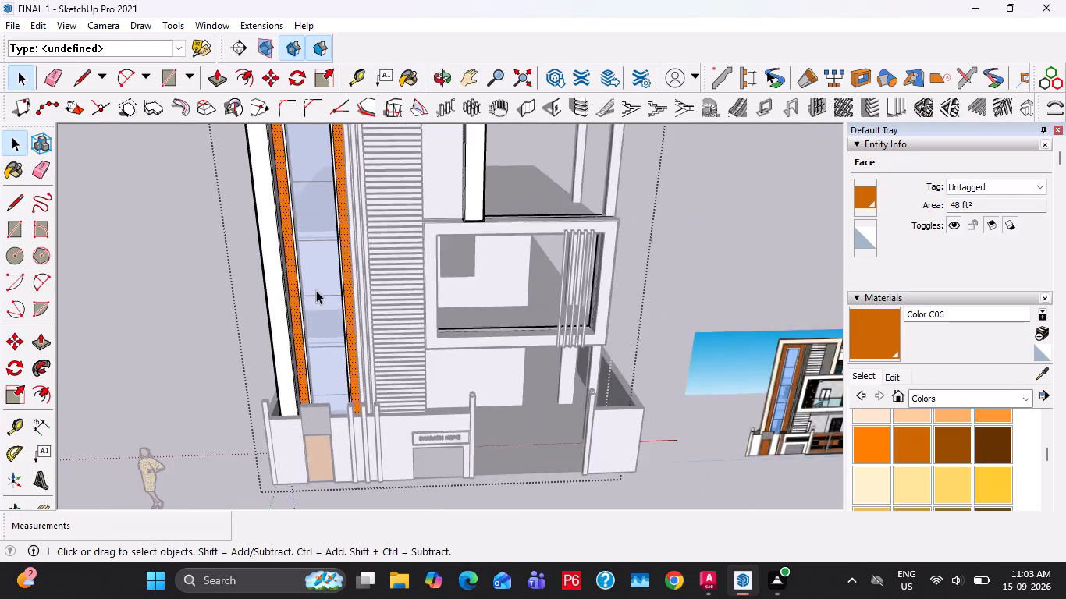
{"action": "scroll", "coordinate": [316, 290], "scroll_direction": "down", "scroll_amount": 2}
{"action": "key", "text": "Escape"}
{"action": "key", "text": "Escape"}
Examine the compound wall, nameplate and gate colours in the reference elevation image.
{"action": "middle_click_drag", "start_coordinate": [489, 396], "coordinate": [469, 346]}
{"action": "scroll", "coordinate": [640, 372], "scroll_direction": "up", "scroll_amount": 6}
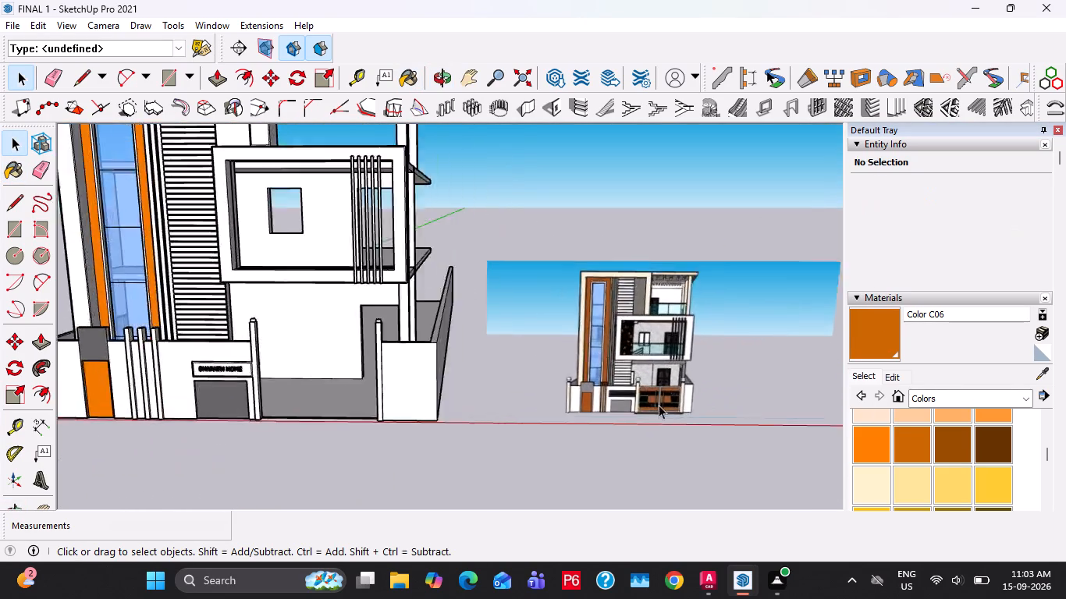
{"action": "scroll", "coordinate": [659, 405], "scroll_direction": "up", "scroll_amount": 8}
{"action": "left_click", "coordinate": [879, 341]}
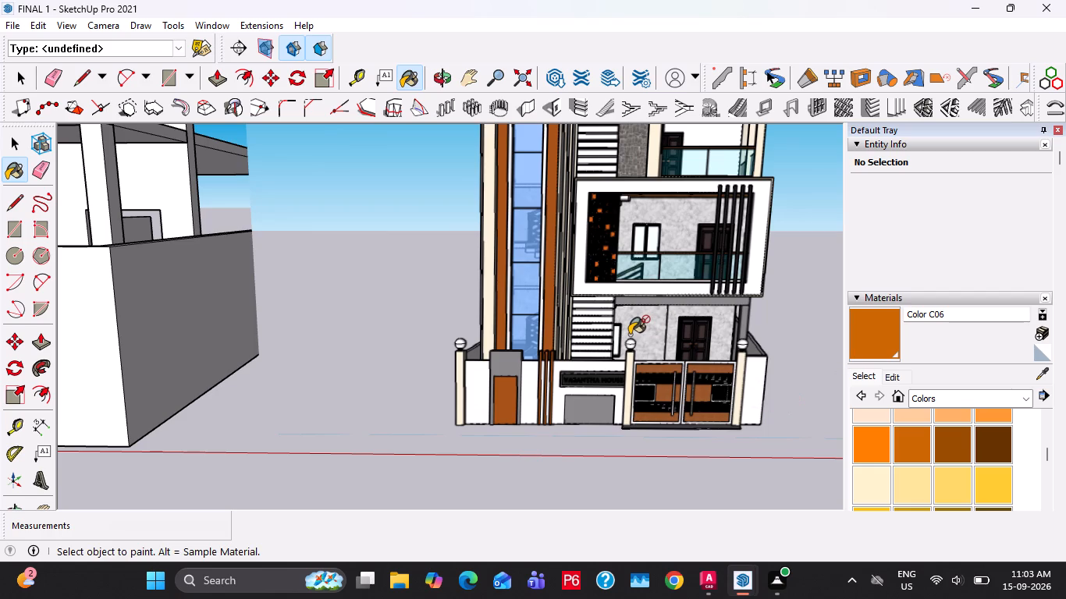
{"action": "key", "text": "space"}
{"action": "scroll", "coordinate": [631, 334], "scroll_direction": "down", "scroll_amount": 2}
{"action": "middle_click_drag", "start_coordinate": [496, 281], "coordinate": [465, 288], "text": "shift"}
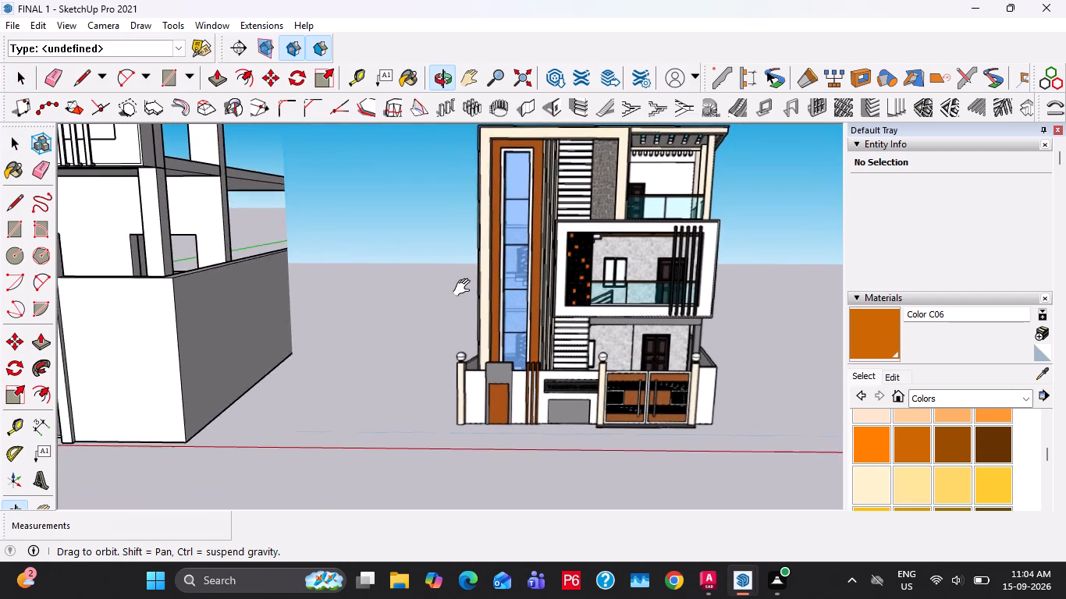
{"action": "middle_click_drag", "start_coordinate": [465, 288], "coordinate": [459, 274], "text": "shift"}
{"action": "scroll", "coordinate": [577, 378], "scroll_direction": "up", "scroll_amount": 12}
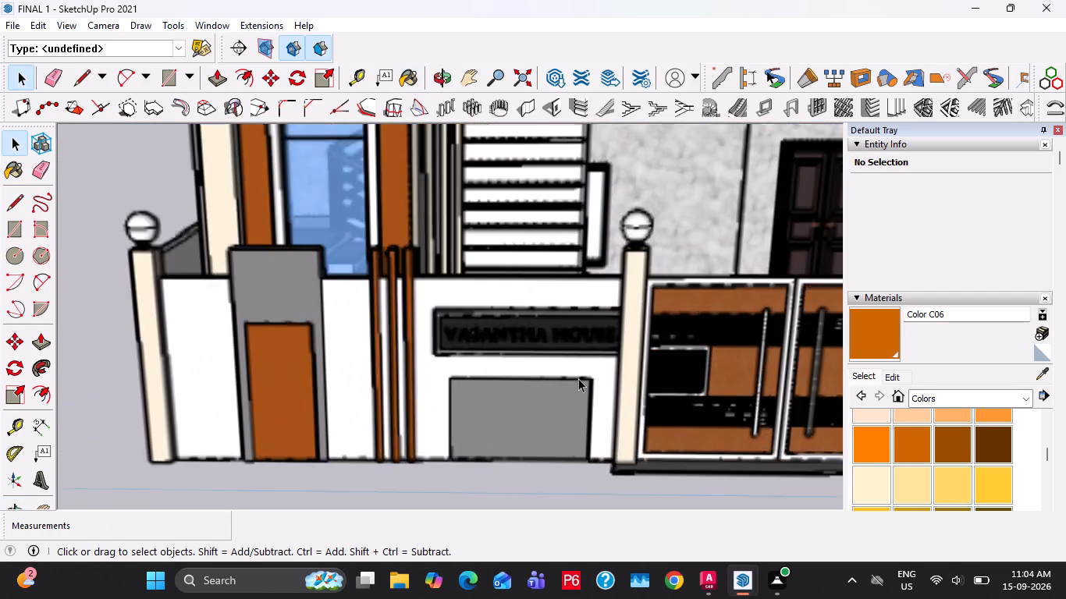
{"action": "scroll", "coordinate": [578, 378], "scroll_direction": "down", "scroll_amount": 9}
{"action": "scroll", "coordinate": [578, 378], "scroll_direction": "up", "scroll_amount": 1}
{"action": "scroll", "coordinate": [578, 378], "scroll_direction": "down", "scroll_amount": 8}
Open the compound wall group and paint the BHARATH HOME nameplate background with Color M06 sampled from the recessed panel below it.
{"action": "middle_click_drag", "start_coordinate": [261, 368], "coordinate": [863, 441], "text": "shift"}
{"action": "scroll", "coordinate": [531, 427], "scroll_direction": "up", "scroll_amount": 4}
{"action": "double_click", "coordinate": [531, 422]}
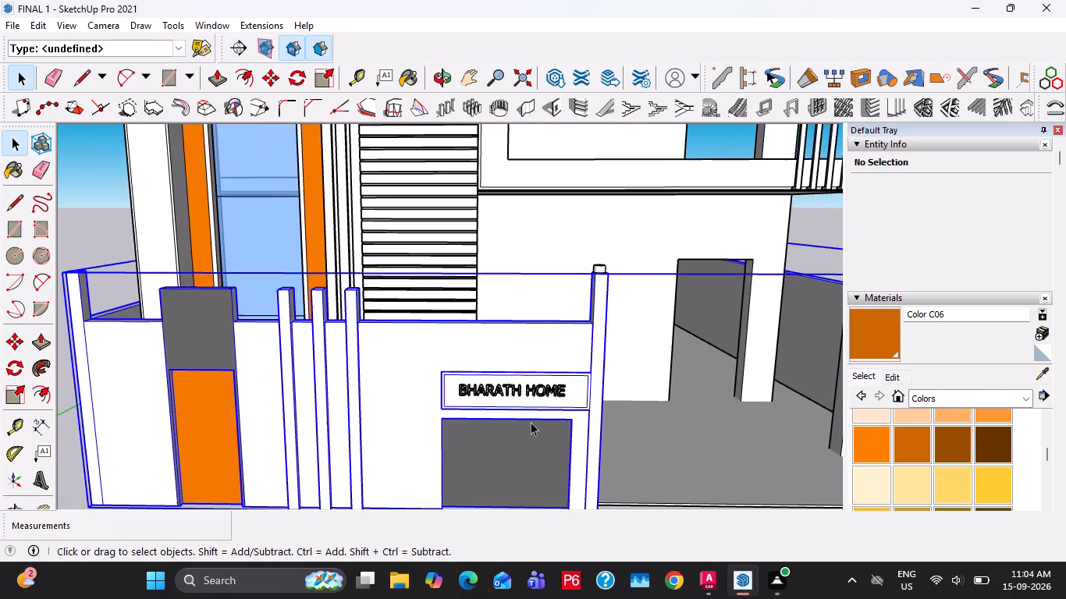
{"action": "scroll", "coordinate": [547, 408], "scroll_direction": "up", "scroll_amount": 4}
{"action": "left_click", "coordinate": [570, 382]}
{"action": "double_click", "coordinate": [589, 382]}
{"action": "left_click", "coordinate": [590, 369]}
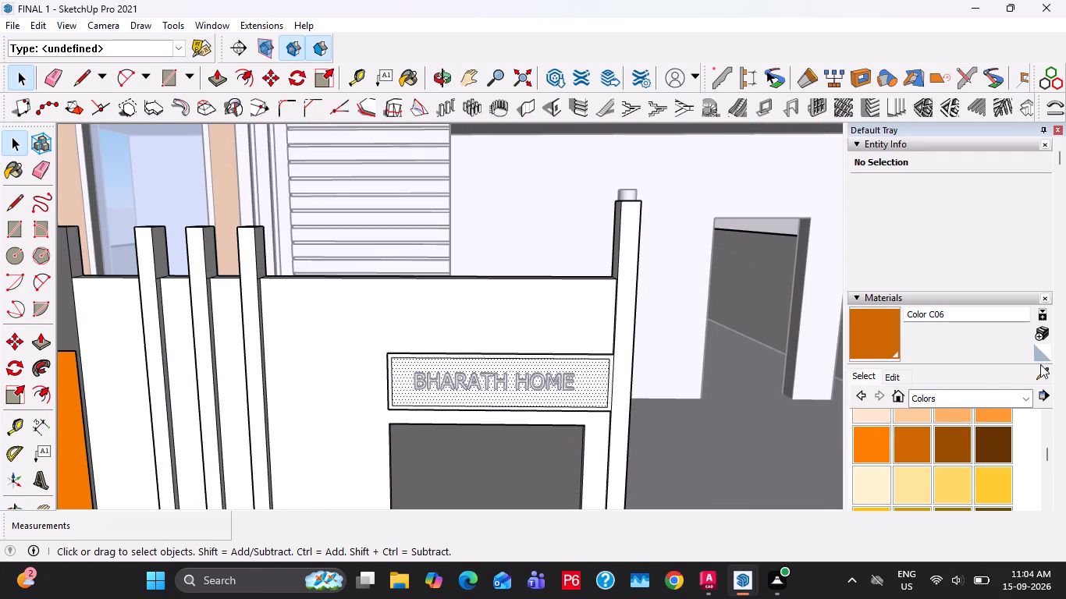
{"action": "left_click", "coordinate": [1045, 377]}
{"action": "left_click", "coordinate": [513, 457]}
{"action": "left_click", "coordinate": [588, 389]}
{"action": "key", "text": "Escape"}
{"action": "key", "text": "Escape"}
{"action": "scroll", "coordinate": [349, 377], "scroll_direction": "down", "scroll_amount": 4}
{"action": "key", "text": "space"}
{"action": "key", "text": "Escape"}
{"action": "key", "text": "Escape"}
{"action": "scroll", "coordinate": [349, 377], "scroll_direction": "down", "scroll_amount": 4}
{"action": "key", "text": "Escape"}
Compare the compound wall's three posts with their colouring in the reference elevation image.
{"action": "middle_click_drag", "start_coordinate": [583, 404], "coordinate": [115, 381], "text": "shift"}
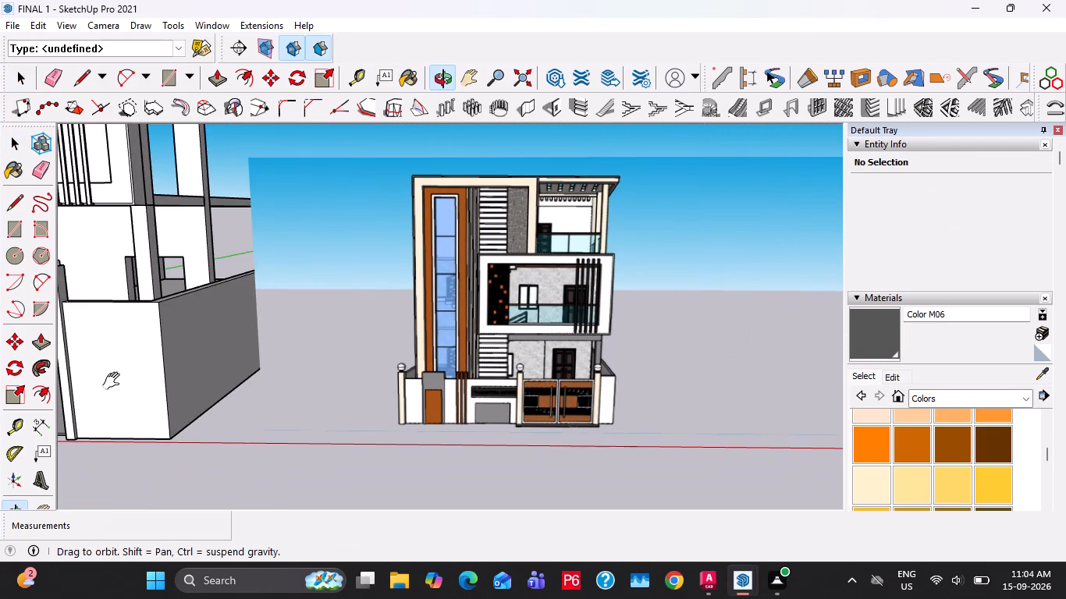
{"action": "middle_click_drag", "start_coordinate": [115, 381], "coordinate": [145, 381], "text": "shift"}
{"action": "left_click", "coordinate": [1035, 381]}
{"action": "scroll", "coordinate": [716, 378], "scroll_direction": "down", "scroll_amount": 4}
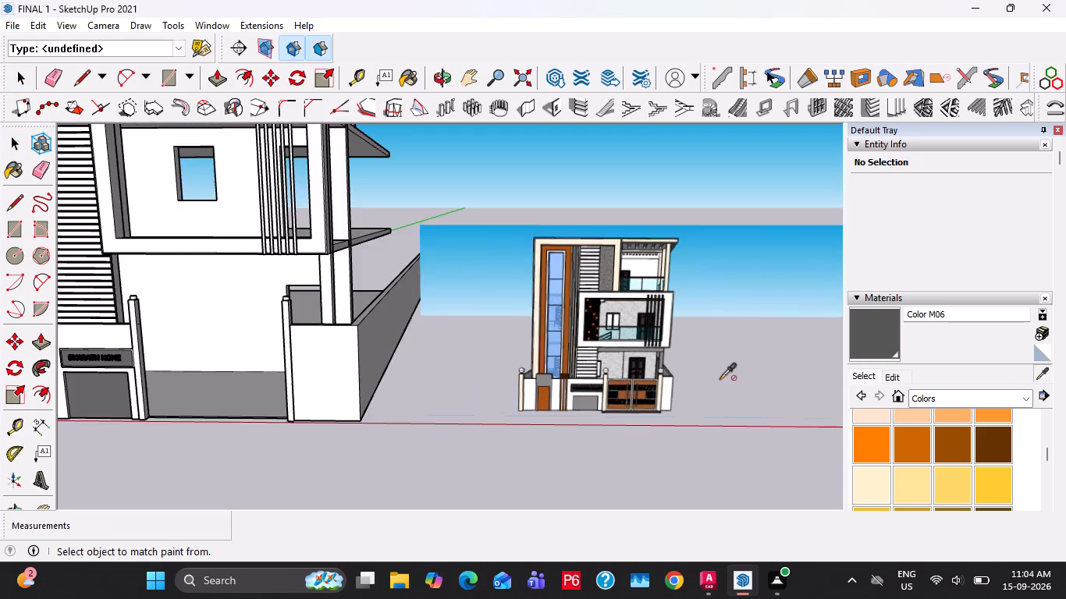
{"action": "middle_click_drag", "start_coordinate": [339, 384], "coordinate": [729, 385], "text": "shift"}
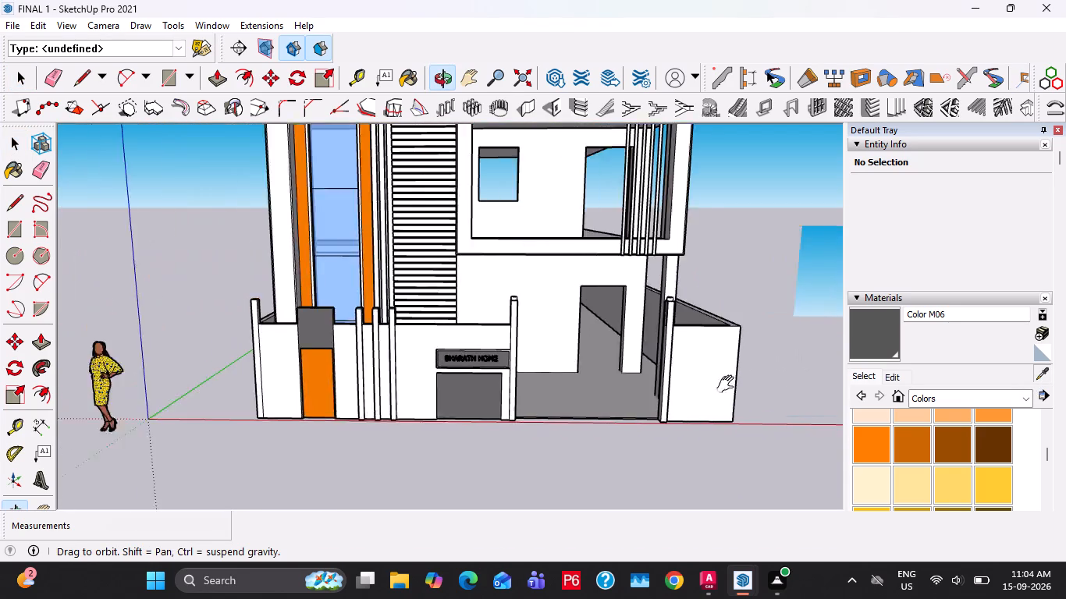
{"action": "middle_click_drag", "start_coordinate": [729, 385], "coordinate": [763, 387], "text": "shift"}
{"action": "scroll", "coordinate": [333, 376], "scroll_direction": "up", "scroll_amount": 7}
{"action": "key", "text": "space"}
{"action": "key", "text": "space"}
Inside the compound wall group, paint the front faces of the three vertical posts with Color C06 sampled from the narrow gate panel.
{"action": "left_click", "coordinate": [473, 441]}
{"action": "double_click", "coordinate": [475, 421]}
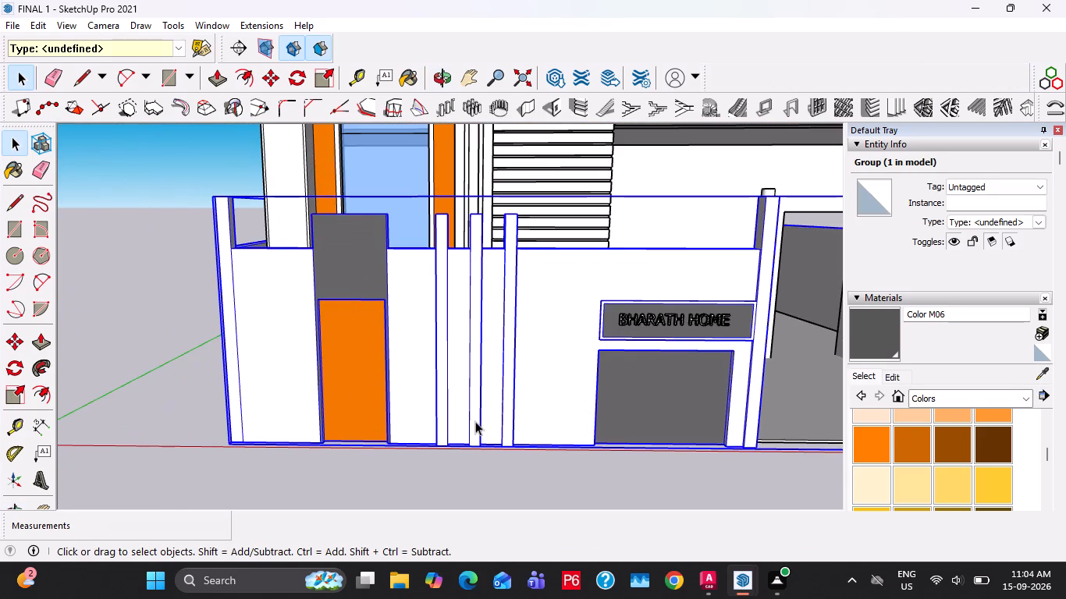
{"action": "left_click", "coordinate": [471, 411]}
{"action": "double_click", "coordinate": [477, 408]}
{"action": "left_click", "coordinate": [477, 392]}
{"action": "key", "text": "Escape"}
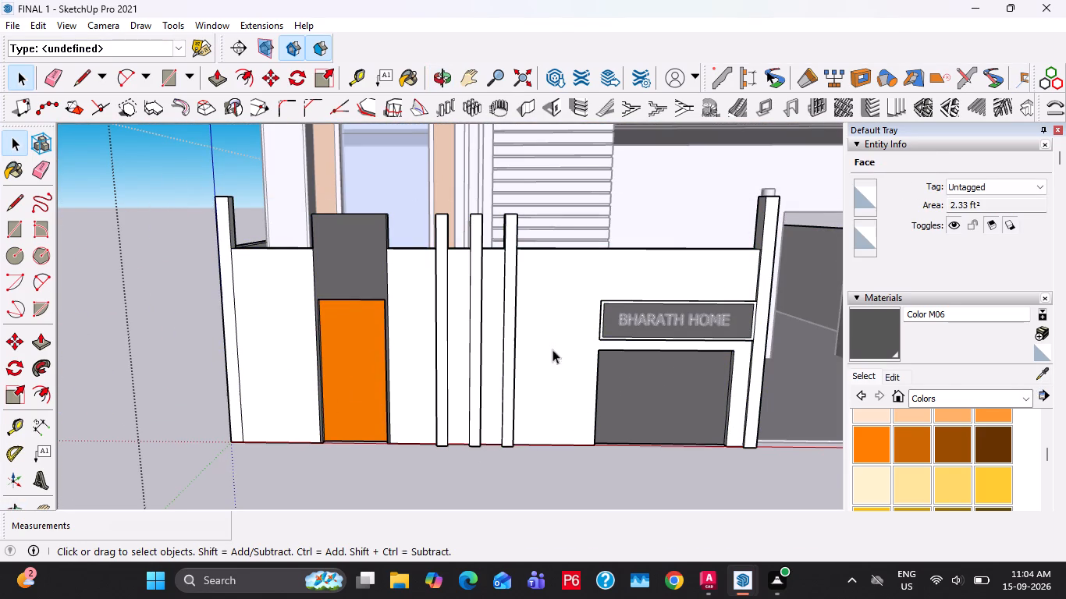
{"action": "left_click", "coordinate": [1041, 376]}
{"action": "left_click", "coordinate": [342, 360]}
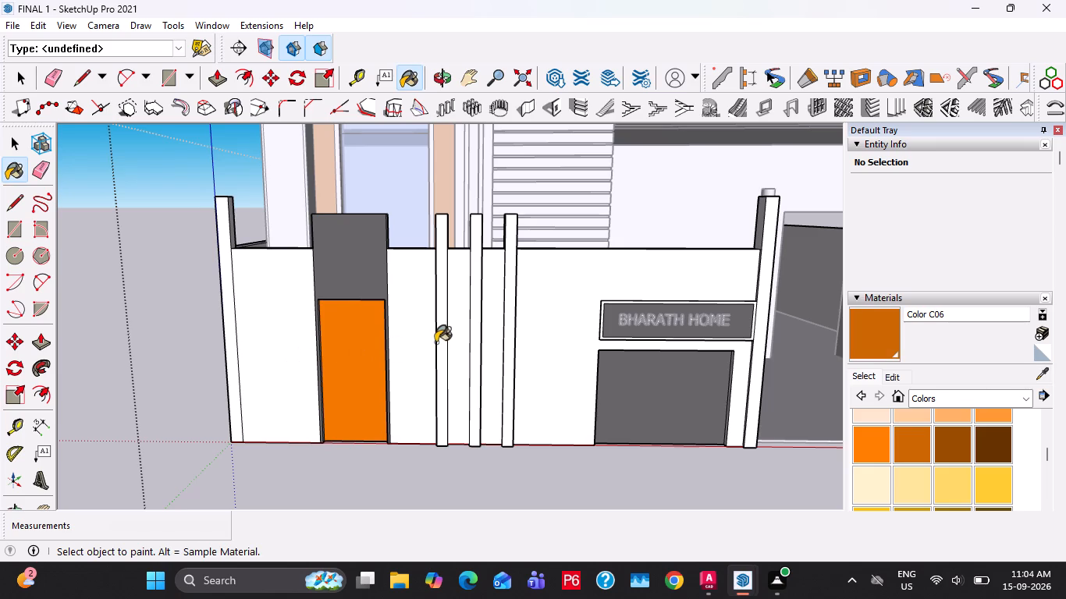
{"action": "left_click", "coordinate": [436, 341]}
{"action": "key", "text": "ctrl+z"}
{"action": "key", "text": "space"}
{"action": "double_click", "coordinate": [437, 342]}
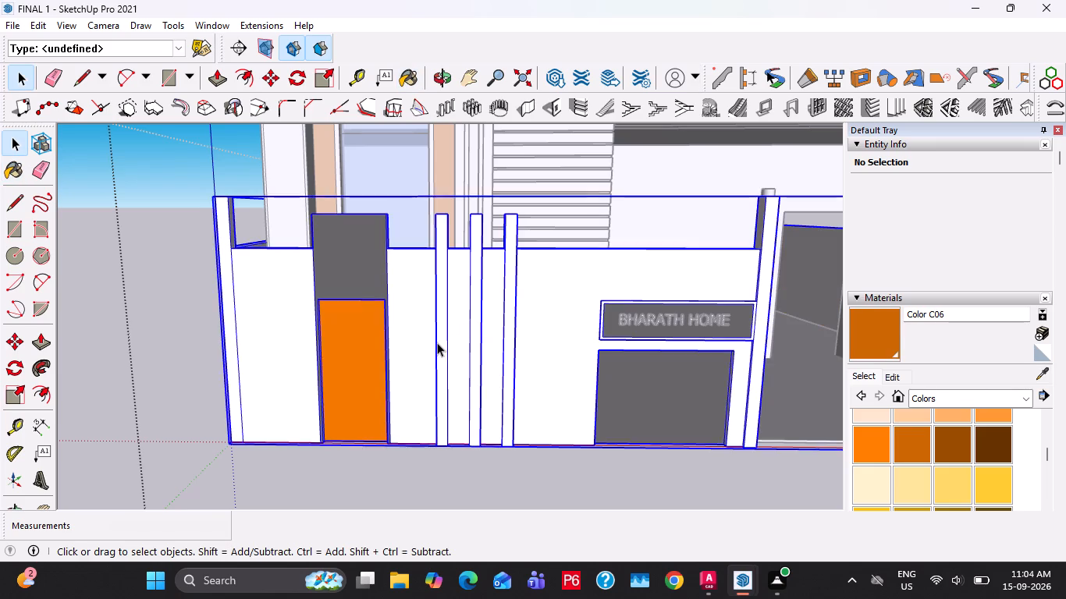
{"action": "left_click", "coordinate": [446, 331]}
{"action": "left_click", "coordinate": [883, 338]}
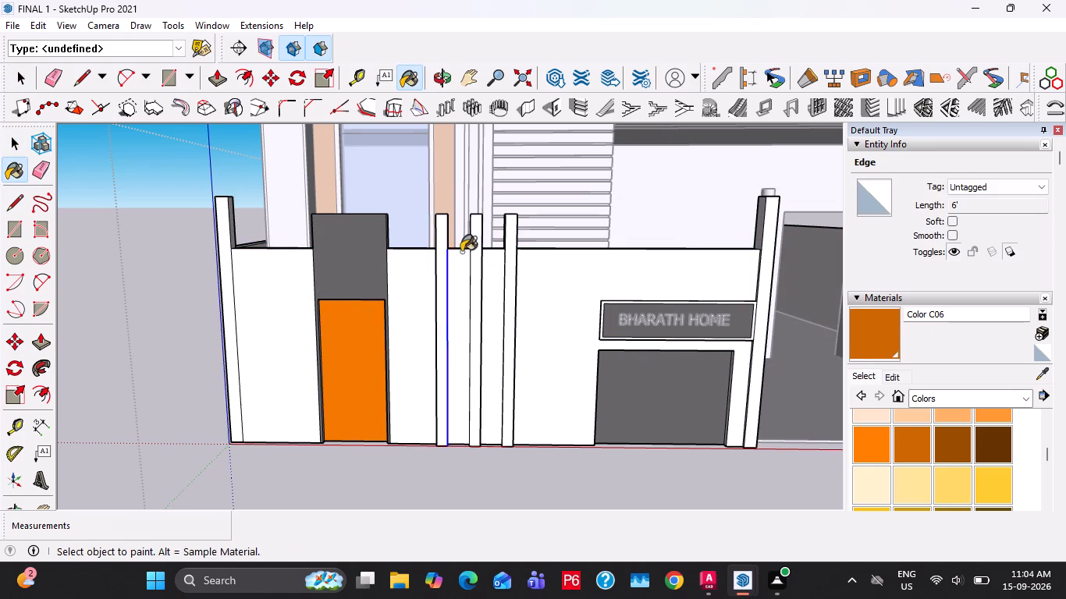
{"action": "left_click", "coordinate": [443, 225]}
{"action": "left_click", "coordinate": [471, 239]}
{"action": "left_click", "coordinate": [512, 250]}
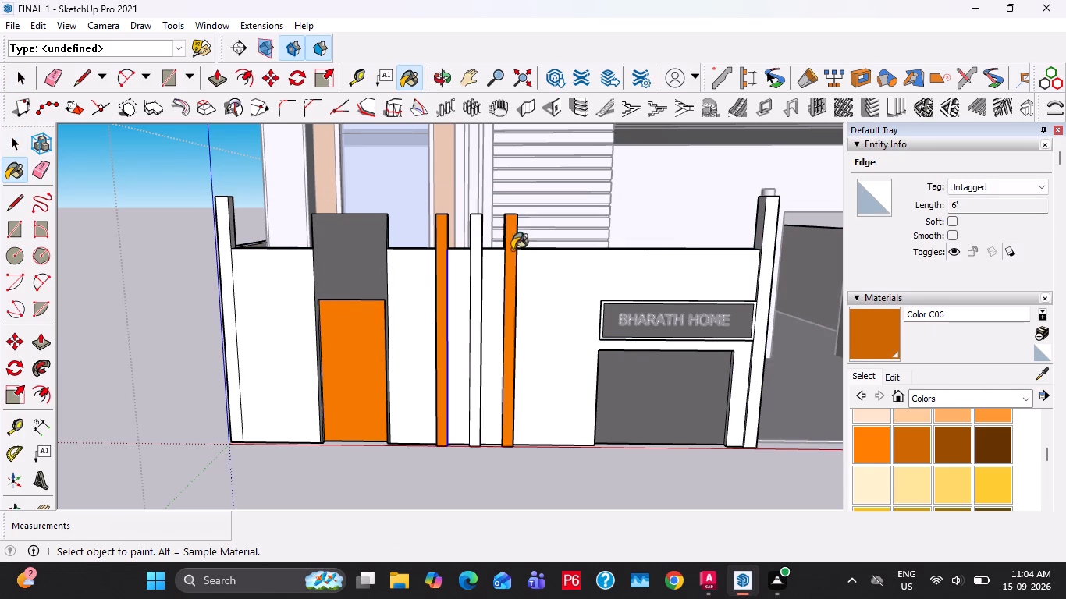
{"action": "left_click", "coordinate": [478, 249]}
{"action": "key", "text": "space"}
{"action": "scroll", "coordinate": [322, 328], "scroll_direction": "down", "scroll_amount": 7}
{"action": "key", "text": "Escape"}
{"action": "key", "text": "Escape"}
{"action": "scroll", "coordinate": [311, 339], "scroll_direction": "down", "scroll_amount": 7}
{"action": "key", "text": "Escape"}
{"action": "key", "text": "Escape"}
{"action": "middle_click_drag", "start_coordinate": [449, 355], "coordinate": [398, 366], "text": "shift"}
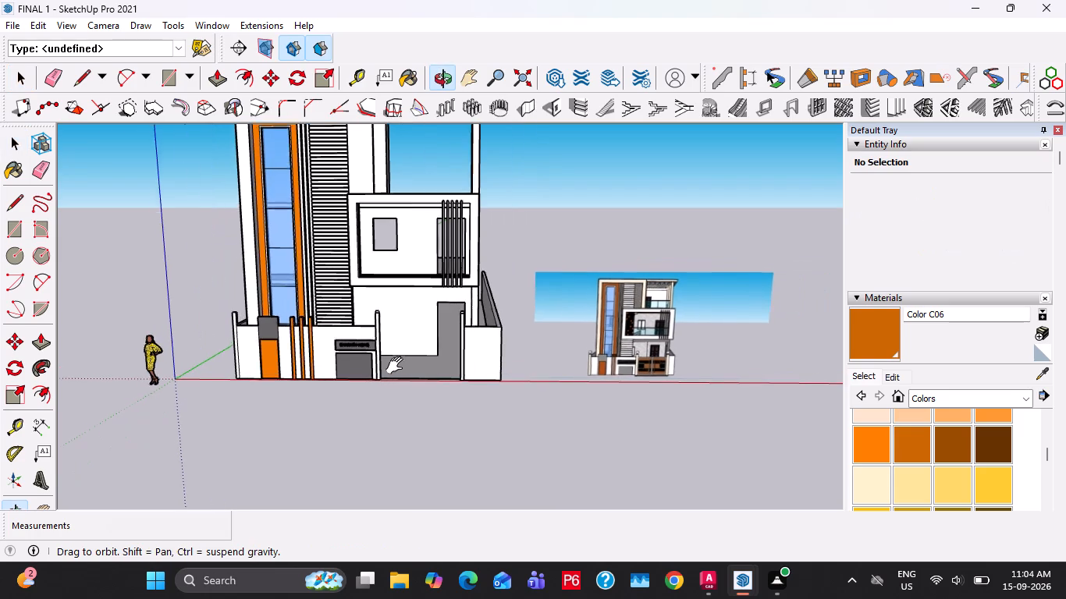
{"action": "middle_click_drag", "start_coordinate": [398, 366], "coordinate": [397, 366], "text": "shift"}
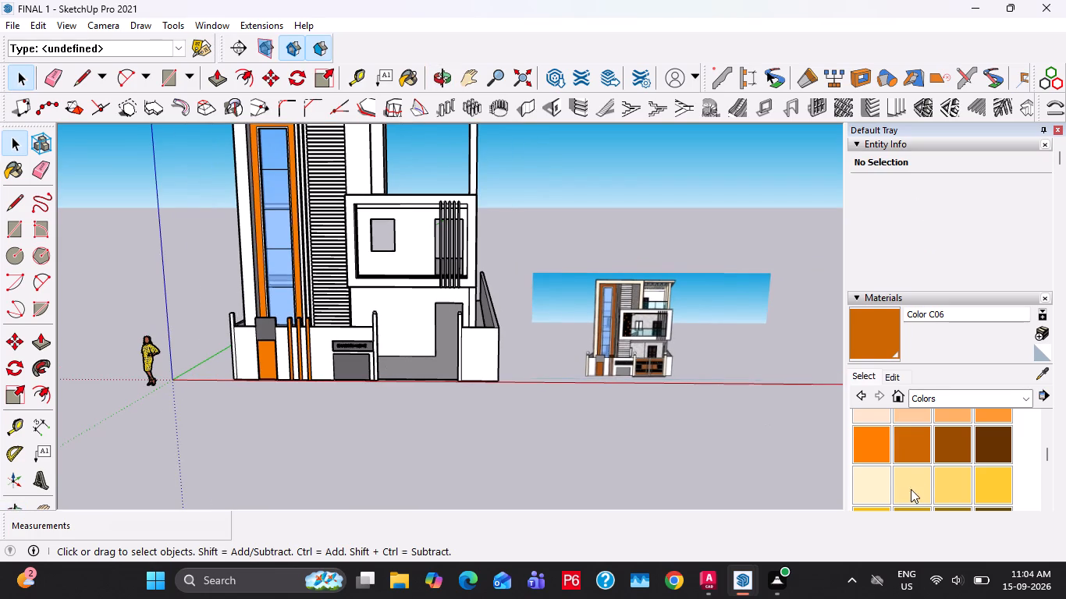
Open the tall facade frame group around the glass strip and paint its front face with Color C01.
{"action": "left_click", "coordinate": [876, 415]}
{"action": "scroll", "coordinate": [176, 273], "scroll_direction": "up", "scroll_amount": 7}
{"action": "key", "text": "space"}
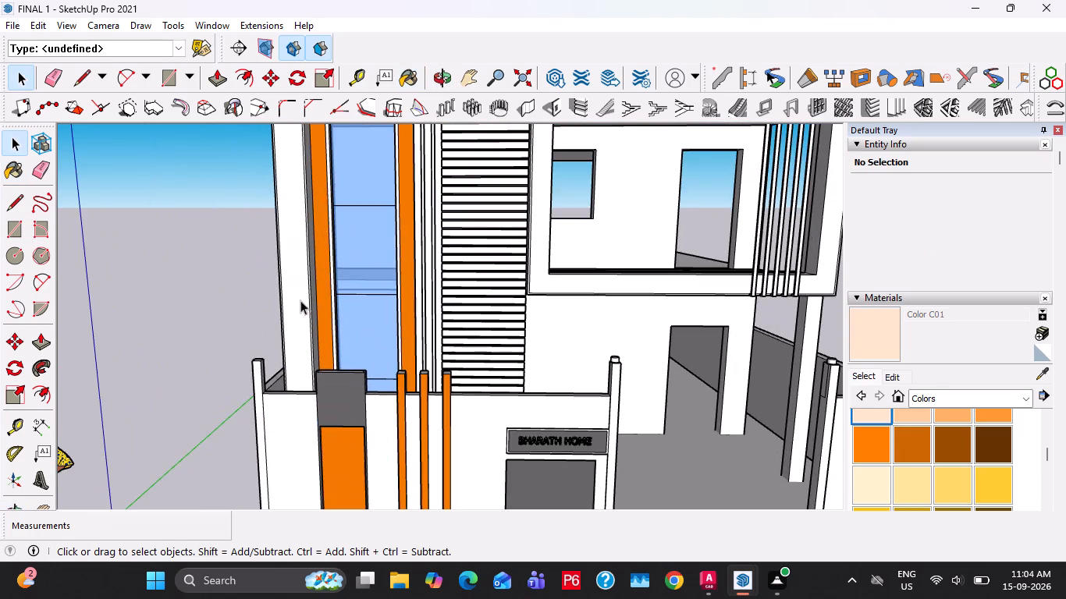
{"action": "double_click", "coordinate": [303, 300]}
{"action": "left_click", "coordinate": [293, 281]}
{"action": "left_click", "coordinate": [883, 325]}
{"action": "left_click", "coordinate": [285, 258]}
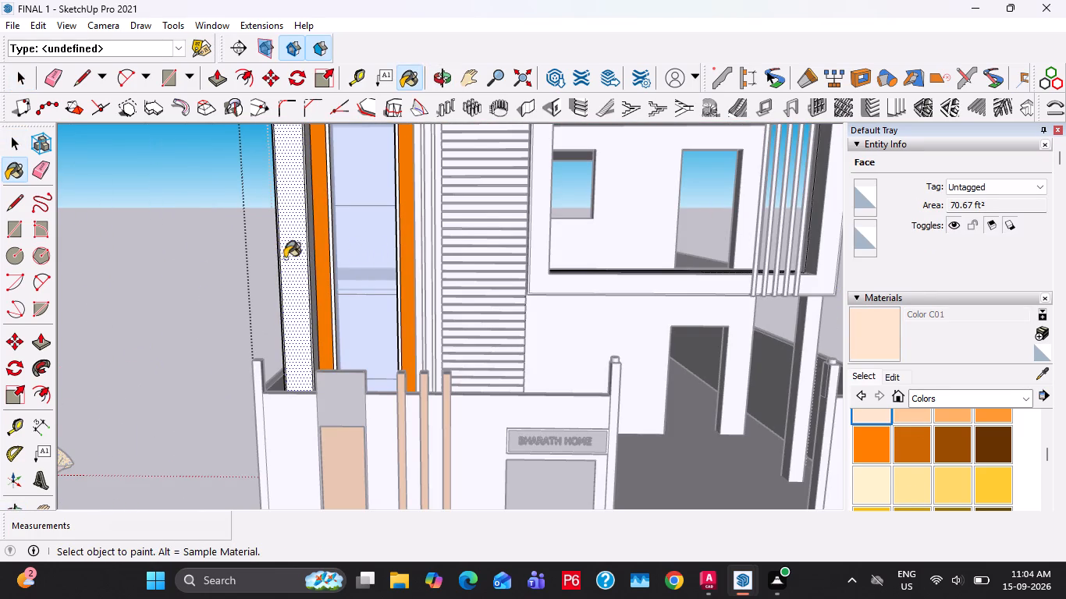
{"action": "middle_click_drag", "start_coordinate": [327, 279], "coordinate": [445, 463]}
{"action": "scroll", "coordinate": [412, 389], "scroll_direction": "down", "scroll_amount": 5}
{"action": "scroll", "coordinate": [329, 197], "scroll_direction": "up", "scroll_amount": 8}
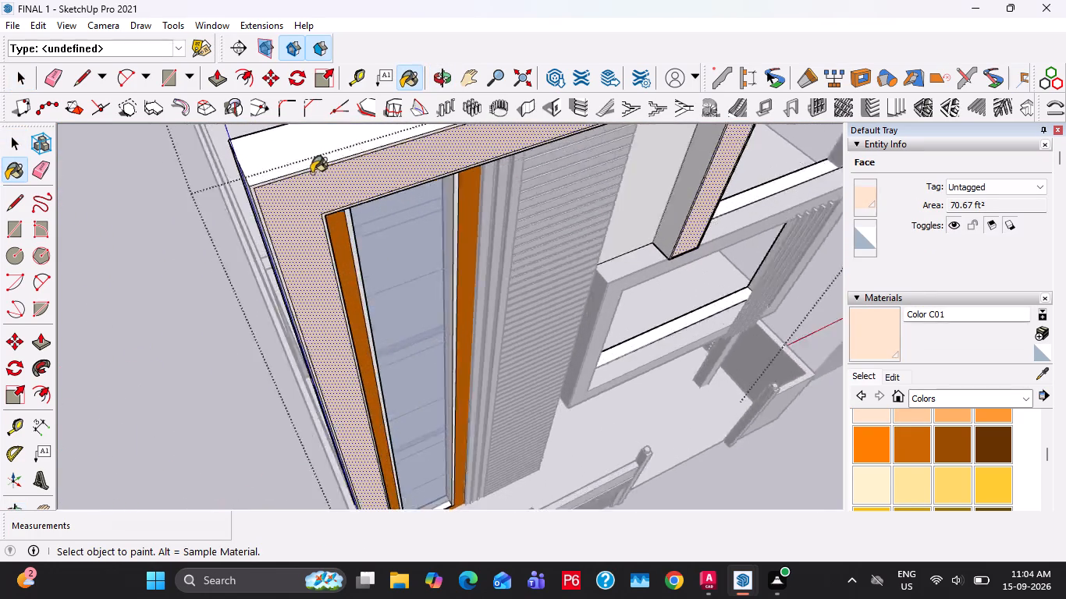
{"action": "scroll", "coordinate": [307, 171], "scroll_direction": "up", "scroll_amount": 3}
{"action": "left_click", "coordinate": [304, 171]}
{"action": "scroll", "coordinate": [293, 212], "scroll_direction": "down", "scroll_amount": 12}
{"action": "middle_click_drag", "start_coordinate": [471, 369], "coordinate": [464, 369]}
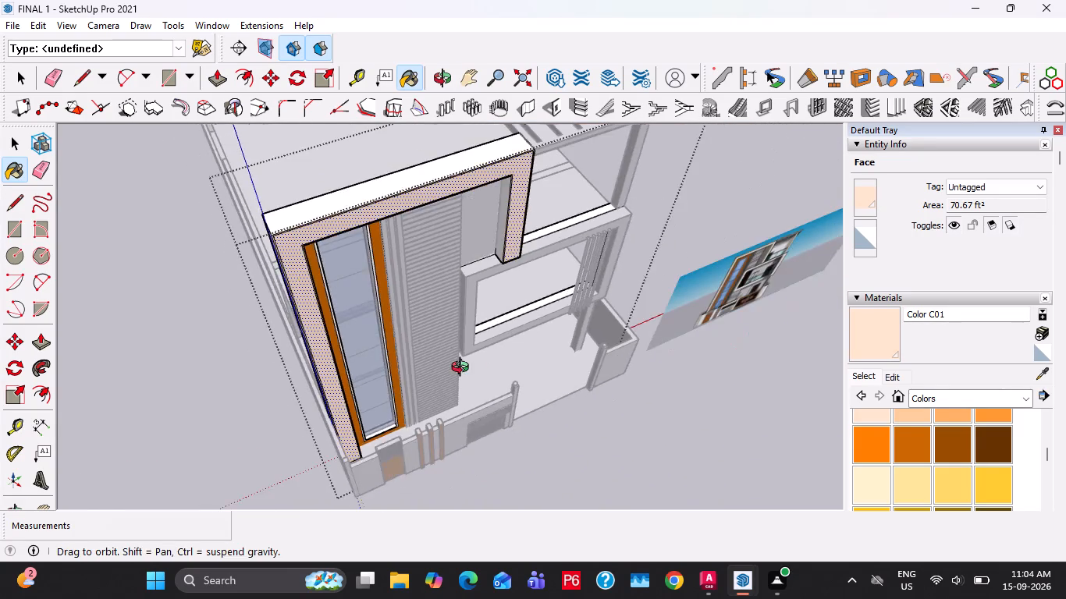
{"action": "middle_click_drag", "start_coordinate": [464, 369], "coordinate": [375, 216]}
{"action": "scroll", "coordinate": [368, 466], "scroll_direction": "up", "scroll_amount": 6}
{"action": "key", "text": "space"}
{"action": "key", "text": "Escape"}
{"action": "key", "text": "Escape"}
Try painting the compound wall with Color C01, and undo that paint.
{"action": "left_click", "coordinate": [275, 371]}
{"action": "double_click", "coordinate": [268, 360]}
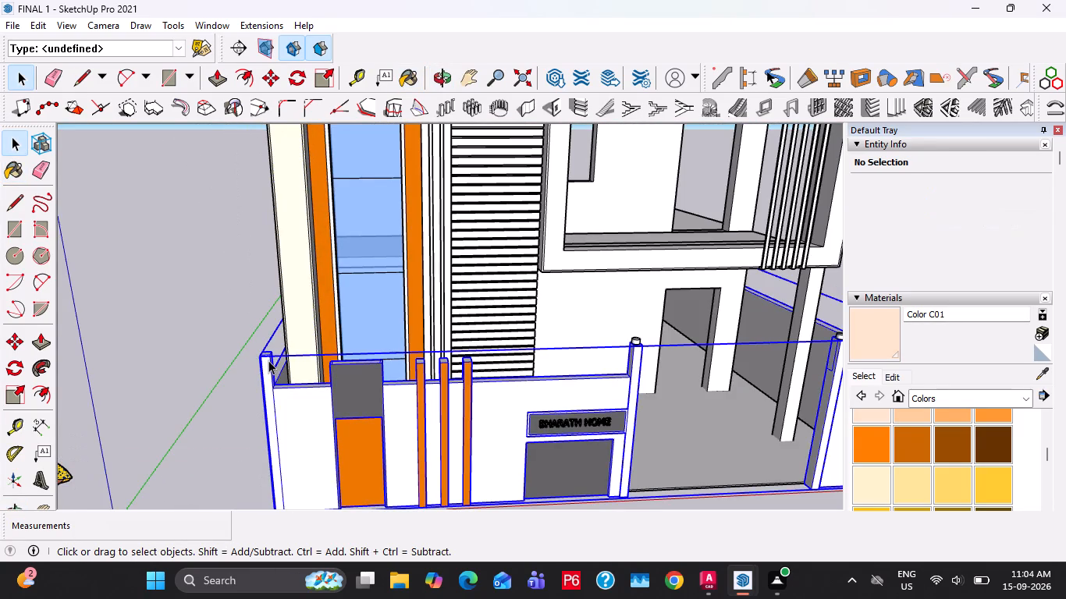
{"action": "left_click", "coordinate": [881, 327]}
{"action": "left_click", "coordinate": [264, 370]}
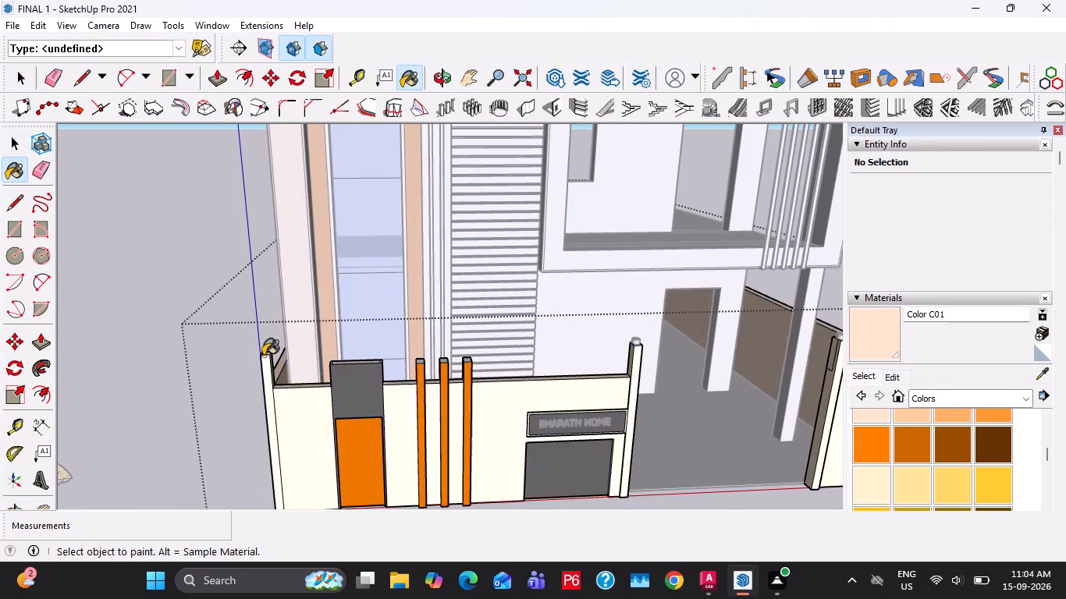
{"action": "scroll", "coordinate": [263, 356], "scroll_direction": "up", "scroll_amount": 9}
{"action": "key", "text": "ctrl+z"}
Inside the compound wall group, paint the front, top and side faces of the end post near the narrow gate panel with Color C01.
{"action": "key", "text": "space"}
{"action": "double_click", "coordinate": [307, 460]}
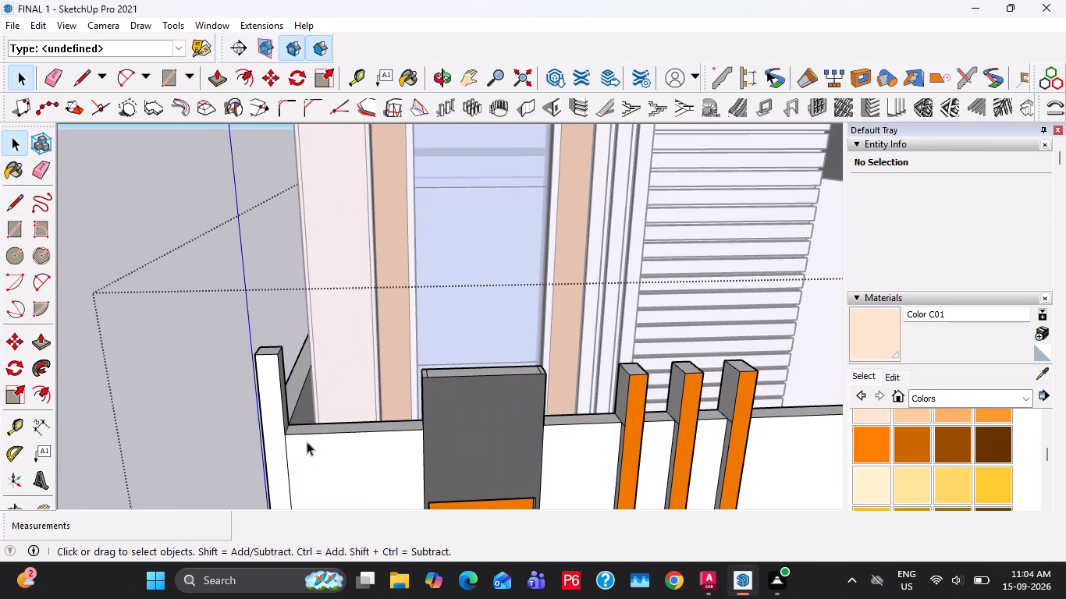
{"action": "left_click", "coordinate": [307, 441]}
{"action": "left_click", "coordinate": [267, 405]}
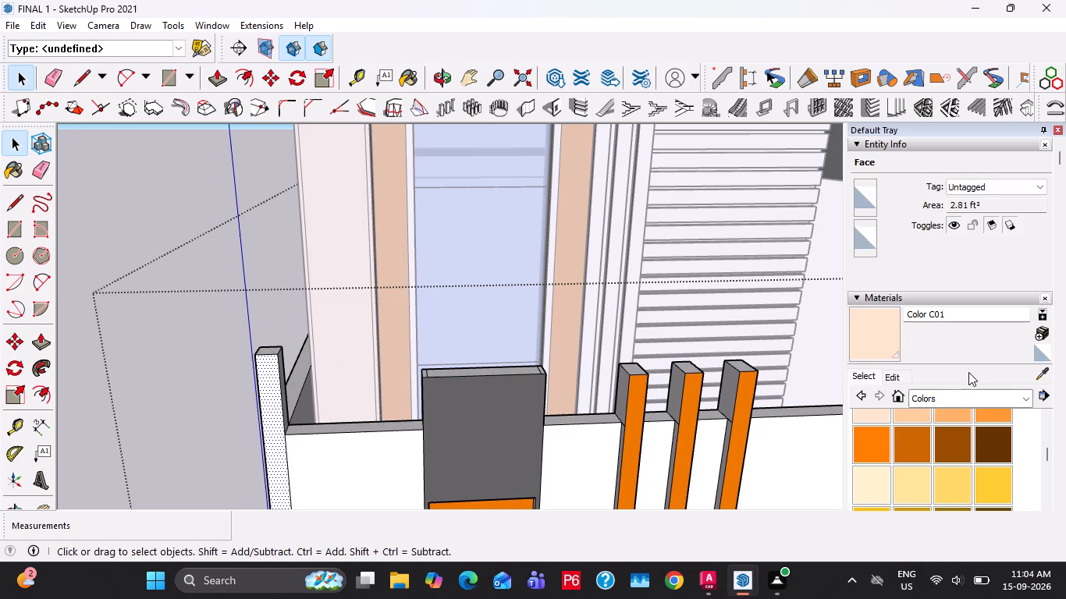
{"action": "left_click", "coordinate": [887, 357]}
{"action": "left_click", "coordinate": [262, 390]}
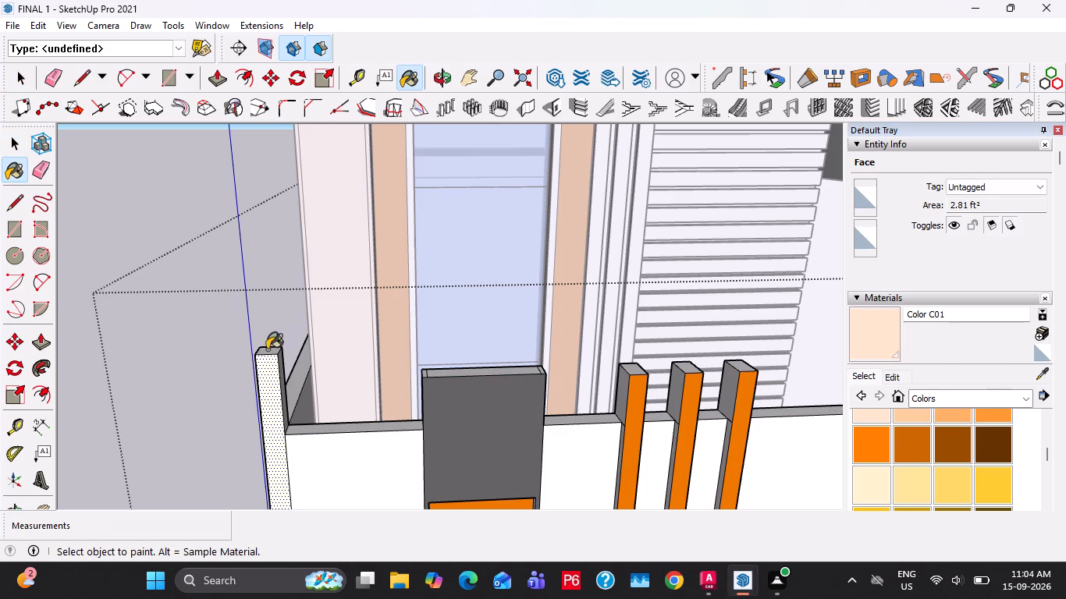
{"action": "left_click", "coordinate": [267, 349]}
{"action": "scroll", "coordinate": [288, 413], "scroll_direction": "up", "scroll_amount": 9}
{"action": "left_click", "coordinate": [279, 429]}
{"action": "scroll", "coordinate": [266, 413], "scroll_direction": "down", "scroll_amount": 12}
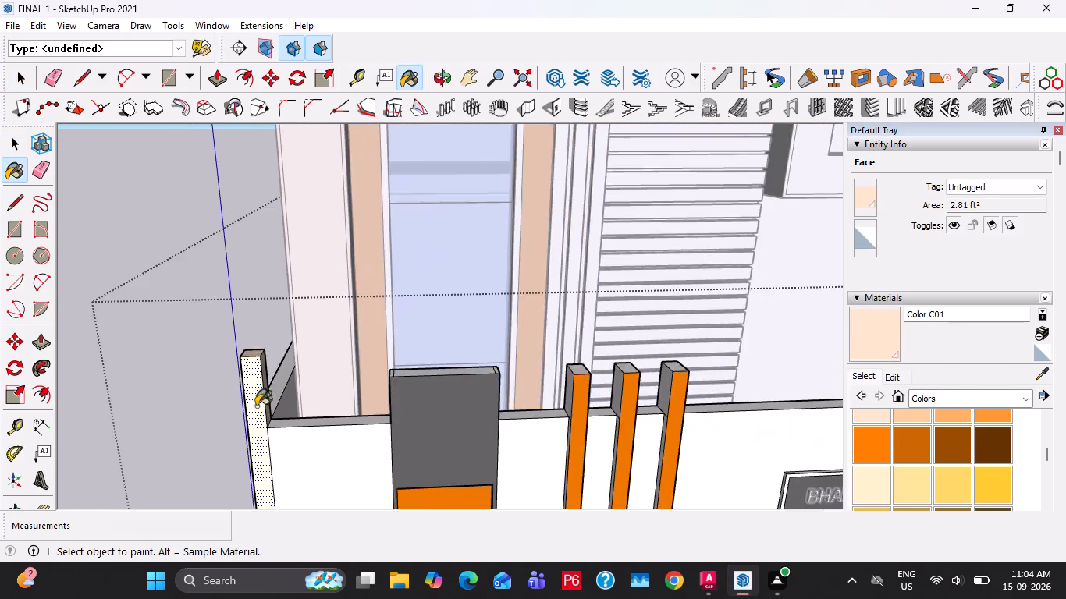
Paint the faces of the gate post beside the BHARATH HOME nameplate with Color C01.
{"action": "middle_click_drag", "start_coordinate": [265, 408], "coordinate": [512, 392]}
{"action": "scroll", "coordinate": [638, 398], "scroll_direction": "down", "scroll_amount": 3}
{"action": "middle_click_drag", "start_coordinate": [737, 408], "coordinate": [388, 486]}
{"action": "scroll", "coordinate": [347, 431], "scroll_direction": "up", "scroll_amount": 10}
{"action": "left_click", "coordinate": [293, 342]}
{"action": "middle_click_drag", "start_coordinate": [272, 266], "coordinate": [305, 340]}
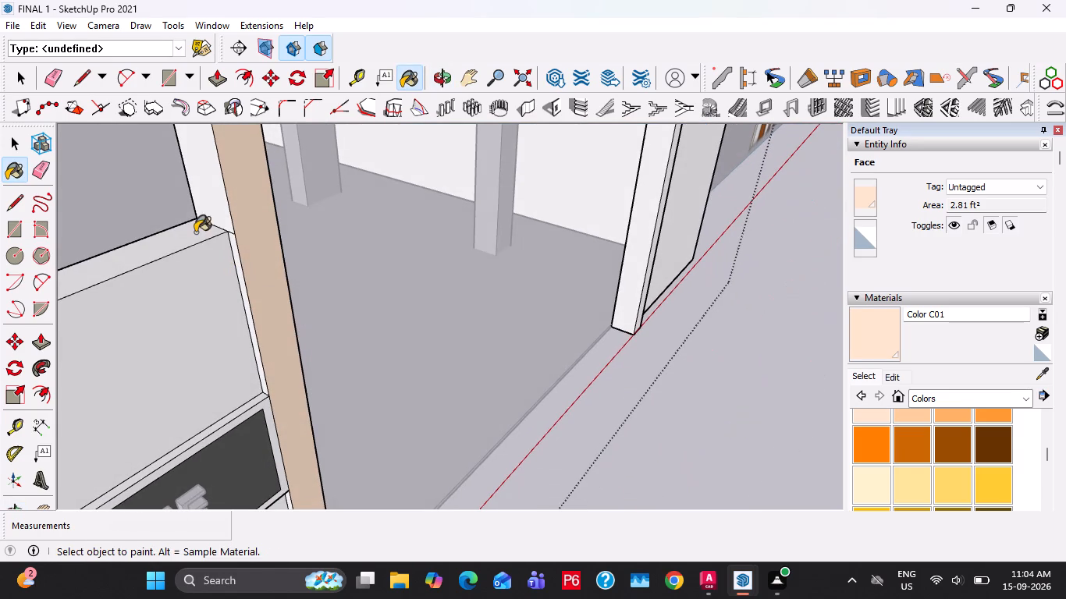
{"action": "left_click", "coordinate": [198, 229]}
{"action": "left_click", "coordinate": [208, 203]}
{"action": "scroll", "coordinate": [233, 257], "scroll_direction": "down", "scroll_amount": 13}
Paint the front face of the gate post on the opposite side of the gate opening with Color C01.
{"action": "middle_click_drag", "start_coordinate": [549, 348], "coordinate": [232, 382]}
{"action": "scroll", "coordinate": [238, 381], "scroll_direction": "down", "scroll_amount": 1, "text": "shift"}
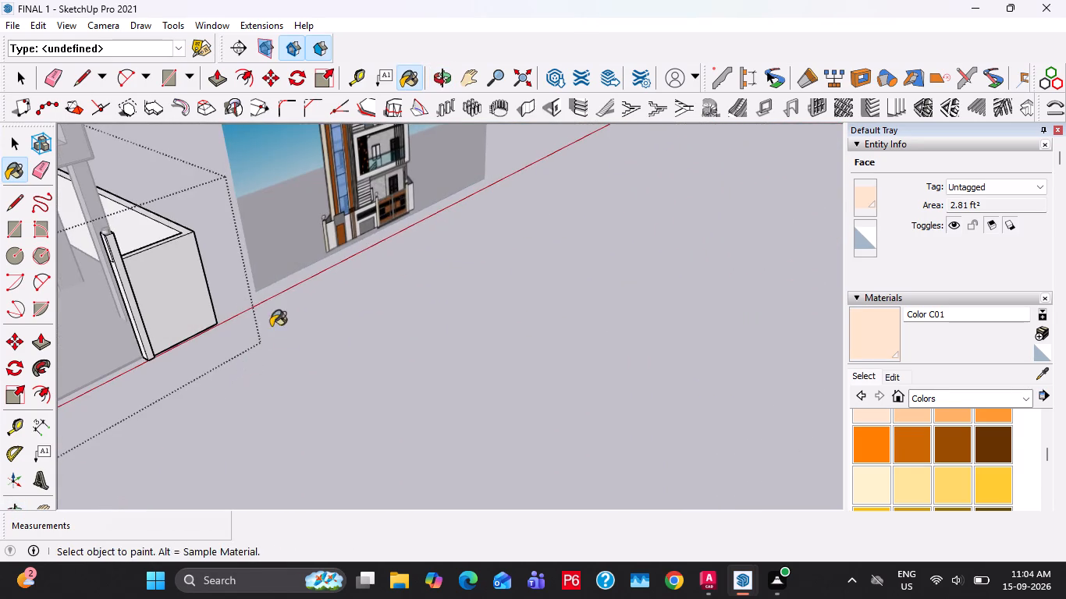
{"action": "middle_click_drag", "start_coordinate": [226, 307], "coordinate": [299, 374], "text": "shift"}
{"action": "scroll", "coordinate": [237, 341], "scroll_direction": "up", "scroll_amount": 7}
{"action": "left_click", "coordinate": [177, 325]}
{"action": "scroll", "coordinate": [163, 313], "scroll_direction": "up", "scroll_amount": 7}
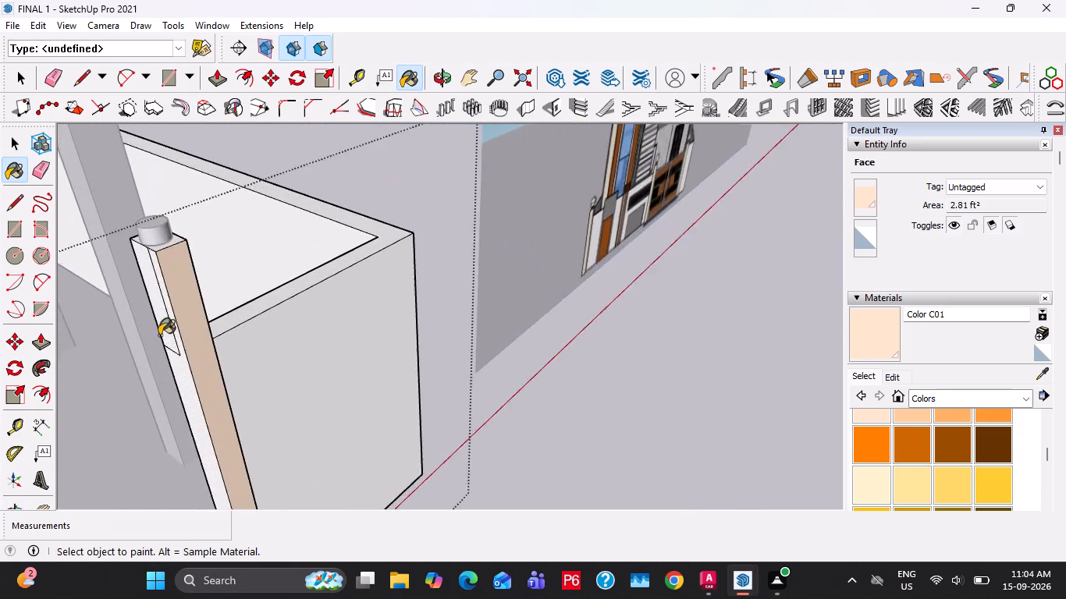
Erase the stray edges on that gate post's side face, paint the face with Color C01, and leave the group.
{"action": "middle_click_drag", "start_coordinate": [171, 342], "coordinate": [265, 327]}
{"action": "key", "text": "space"}
{"action": "key", "text": "e"}
{"action": "left_click_drag", "start_coordinate": [245, 388], "coordinate": [265, 381]}
{"action": "key", "text": "space"}
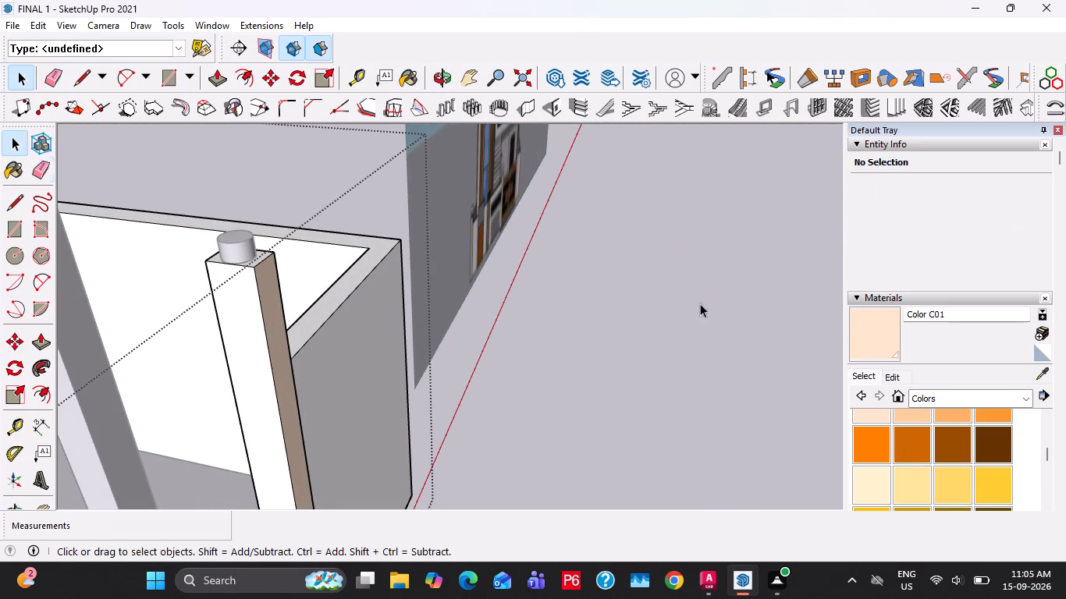
{"action": "left_click", "coordinate": [879, 331]}
{"action": "left_click", "coordinate": [261, 345]}
{"action": "key", "text": "space"}
{"action": "scroll", "coordinate": [253, 356], "scroll_direction": "down", "scroll_amount": 5}
{"action": "middle_click_drag", "start_coordinate": [442, 372], "coordinate": [193, 351]}
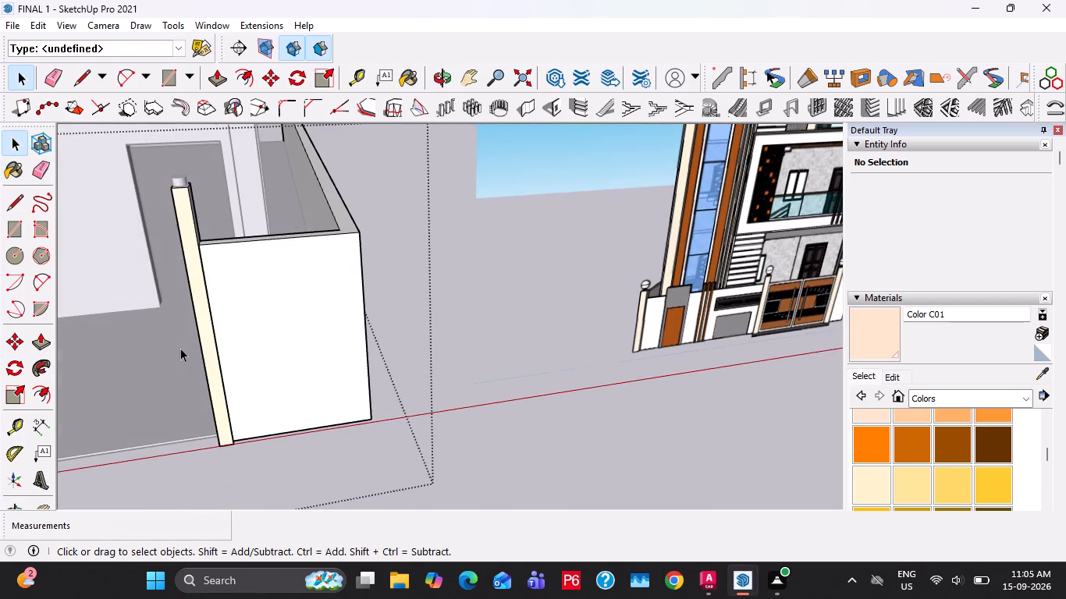
{"action": "key", "text": "Escape"}
{"action": "key", "text": "Escape"}
{"action": "key", "text": "Escape"}
{"action": "key", "text": "Escape"}
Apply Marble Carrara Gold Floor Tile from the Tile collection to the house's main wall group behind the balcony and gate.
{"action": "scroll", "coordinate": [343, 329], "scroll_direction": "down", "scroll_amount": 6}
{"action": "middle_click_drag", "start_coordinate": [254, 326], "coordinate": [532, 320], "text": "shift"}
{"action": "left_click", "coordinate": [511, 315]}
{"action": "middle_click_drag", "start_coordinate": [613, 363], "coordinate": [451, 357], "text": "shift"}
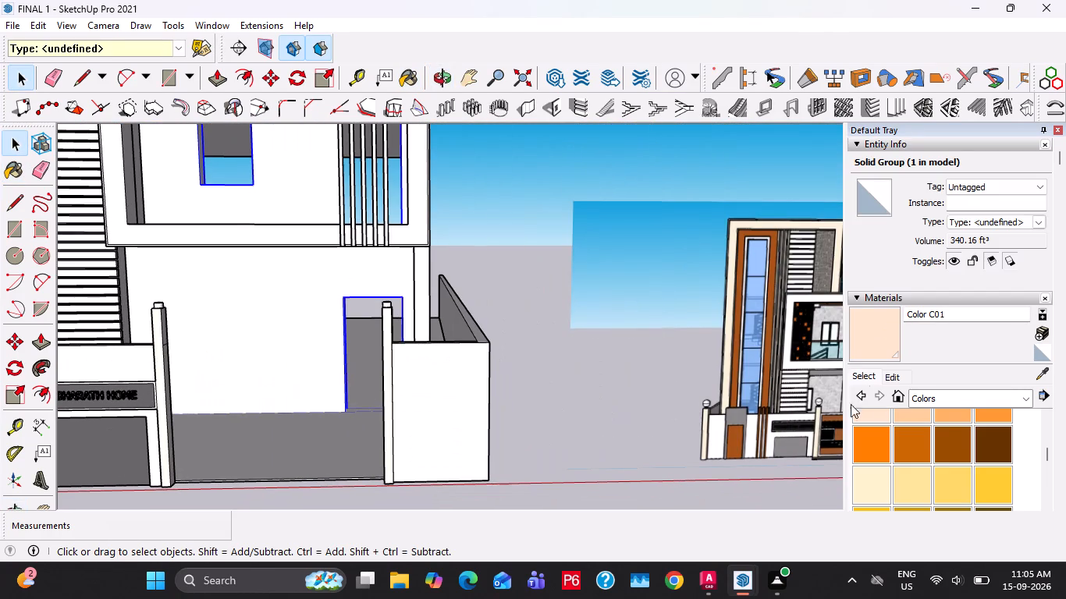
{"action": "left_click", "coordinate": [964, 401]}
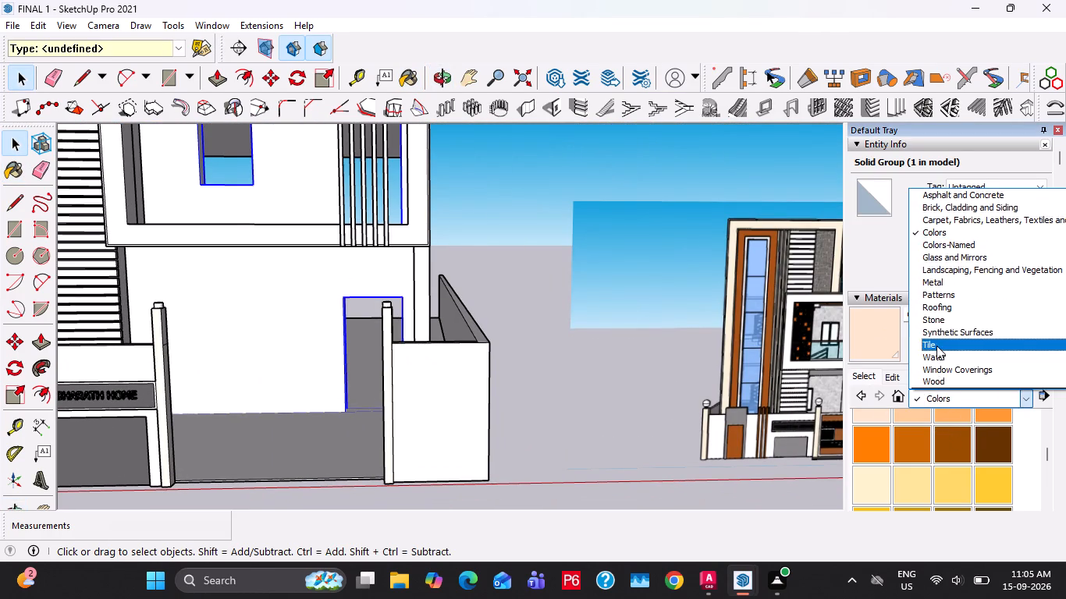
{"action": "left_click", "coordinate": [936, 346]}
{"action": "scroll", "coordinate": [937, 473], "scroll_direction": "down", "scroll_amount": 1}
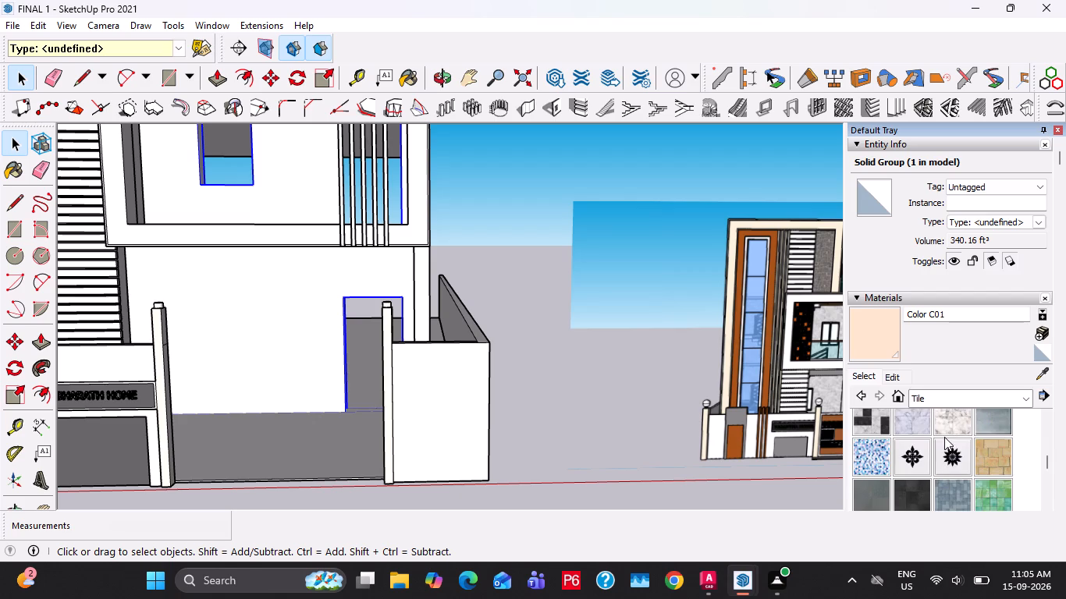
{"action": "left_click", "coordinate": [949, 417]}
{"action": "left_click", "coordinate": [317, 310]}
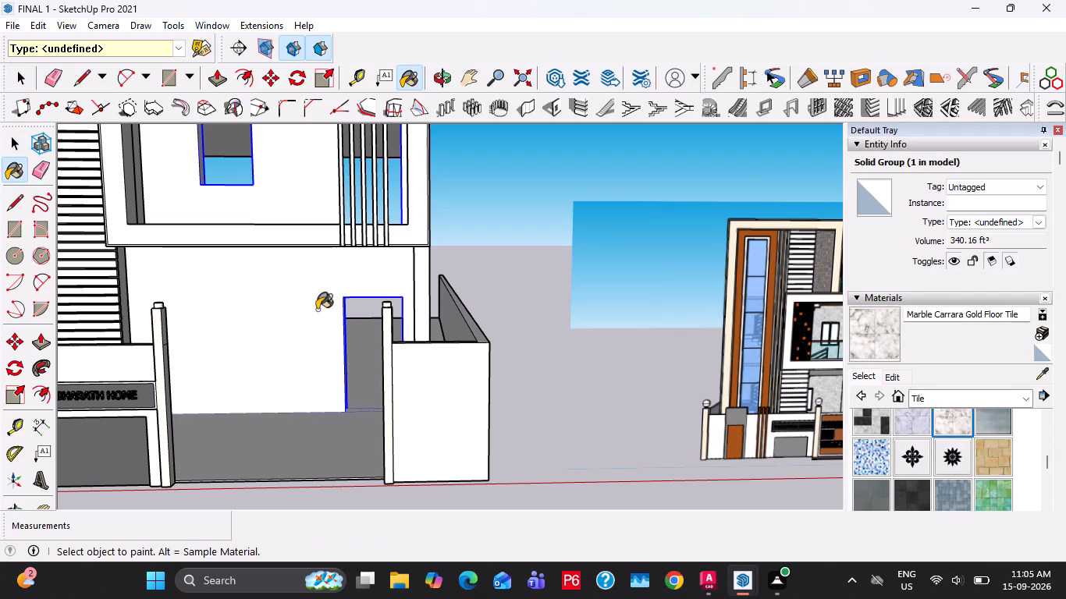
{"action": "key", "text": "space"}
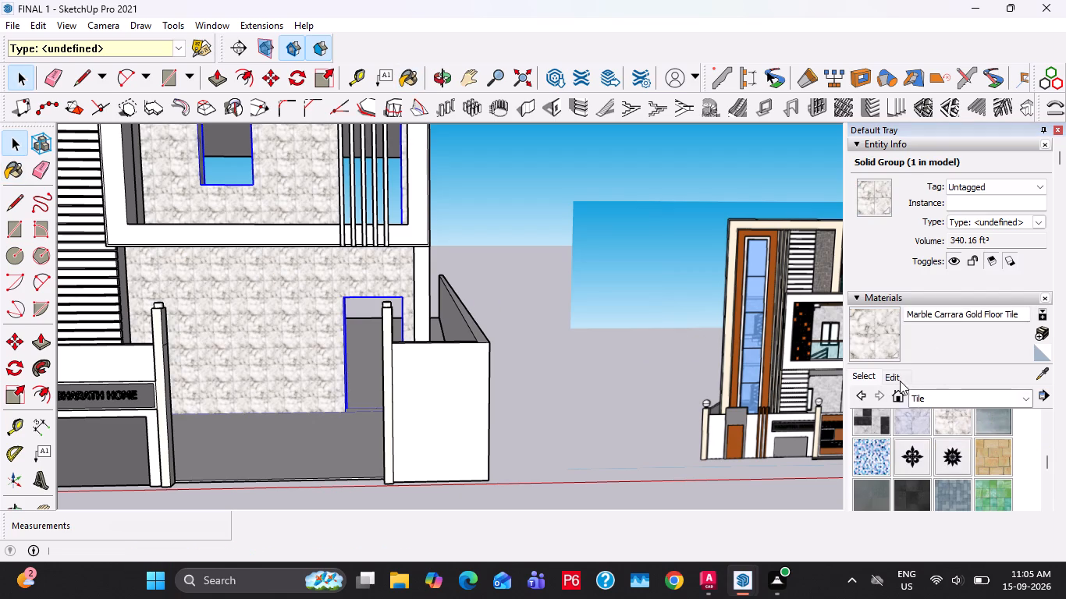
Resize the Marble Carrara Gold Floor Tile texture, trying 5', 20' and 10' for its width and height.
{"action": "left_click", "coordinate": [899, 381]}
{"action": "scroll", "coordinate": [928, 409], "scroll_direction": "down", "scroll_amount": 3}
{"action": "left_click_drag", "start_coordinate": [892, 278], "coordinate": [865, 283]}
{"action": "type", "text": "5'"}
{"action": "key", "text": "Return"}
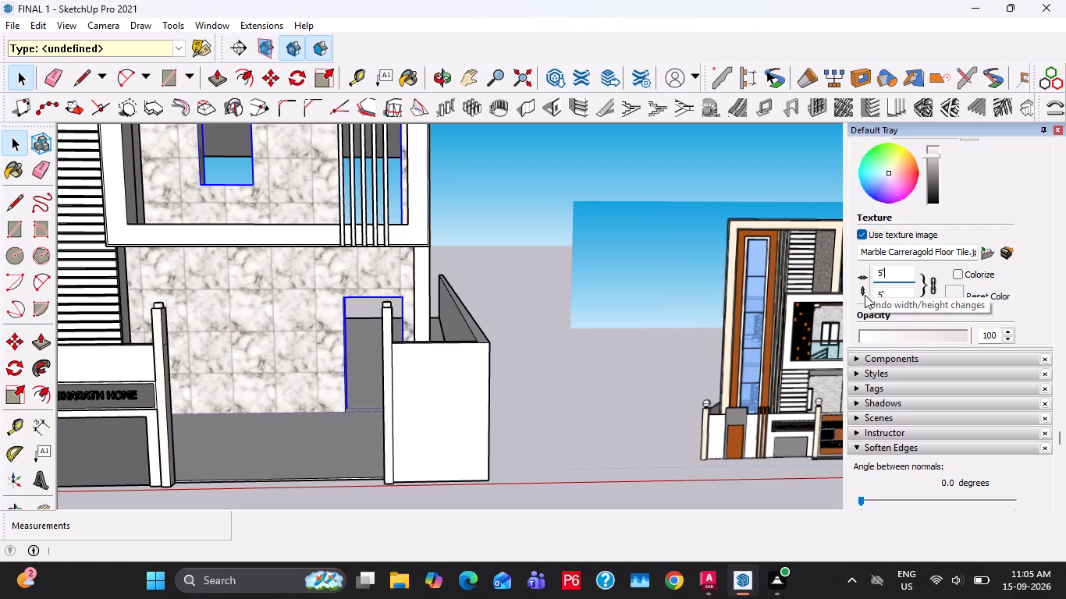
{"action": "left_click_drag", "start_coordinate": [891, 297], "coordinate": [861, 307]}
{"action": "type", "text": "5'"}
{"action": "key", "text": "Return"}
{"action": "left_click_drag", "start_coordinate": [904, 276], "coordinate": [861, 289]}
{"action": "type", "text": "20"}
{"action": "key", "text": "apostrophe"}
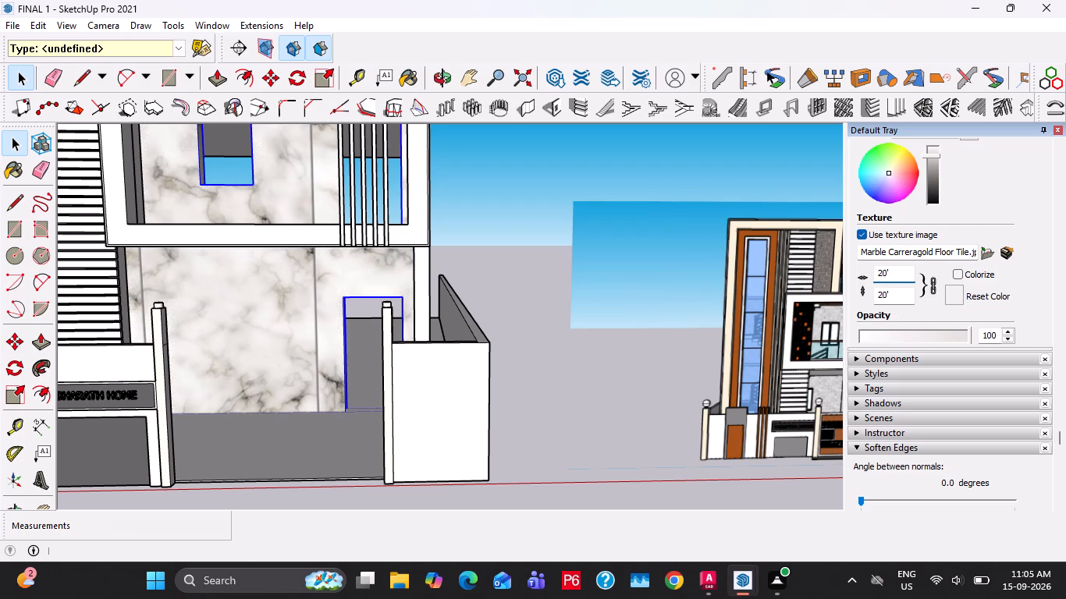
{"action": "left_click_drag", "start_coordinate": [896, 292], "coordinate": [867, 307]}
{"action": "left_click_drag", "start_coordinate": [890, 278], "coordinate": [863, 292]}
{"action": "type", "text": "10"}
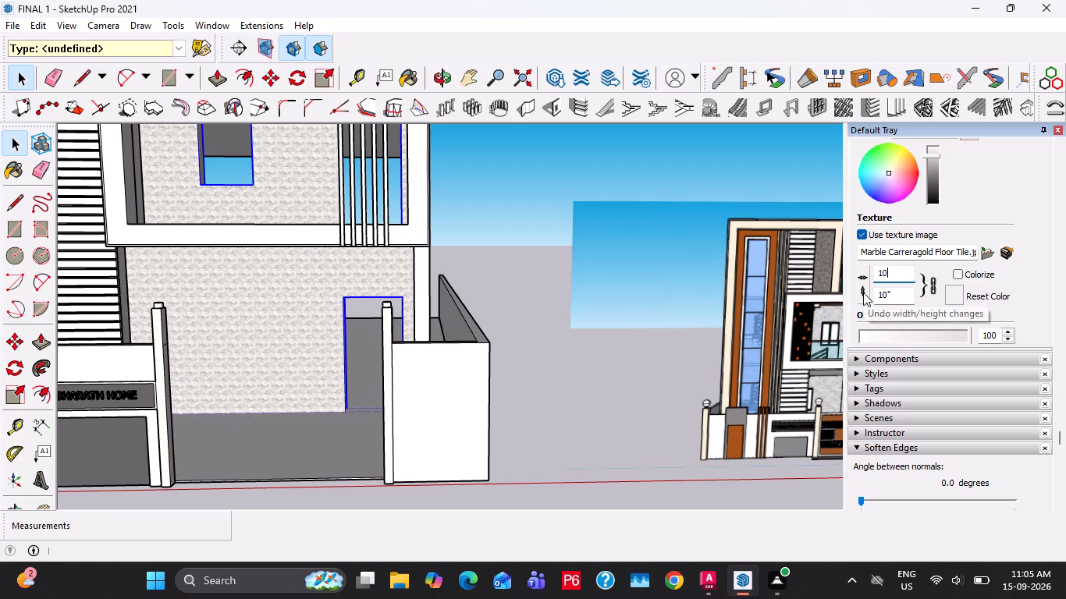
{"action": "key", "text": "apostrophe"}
Check the wall finish in the reference elevation and repaint the main wall group with Marble Carrara Floor Tile.
{"action": "scroll", "coordinate": [572, 358], "scroll_direction": "down", "scroll_amount": 11}
{"action": "scroll", "coordinate": [574, 389], "scroll_direction": "up", "scroll_amount": 8}
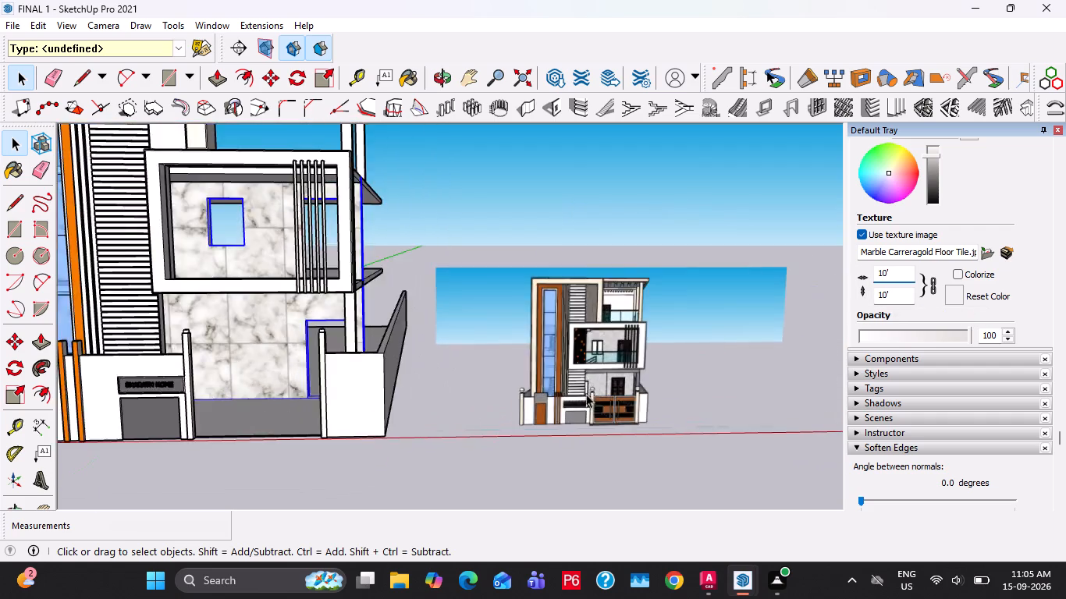
{"action": "scroll", "coordinate": [586, 394], "scroll_direction": "up", "scroll_amount": 17}
{"action": "scroll", "coordinate": [886, 427], "scroll_direction": "down", "scroll_amount": 4}
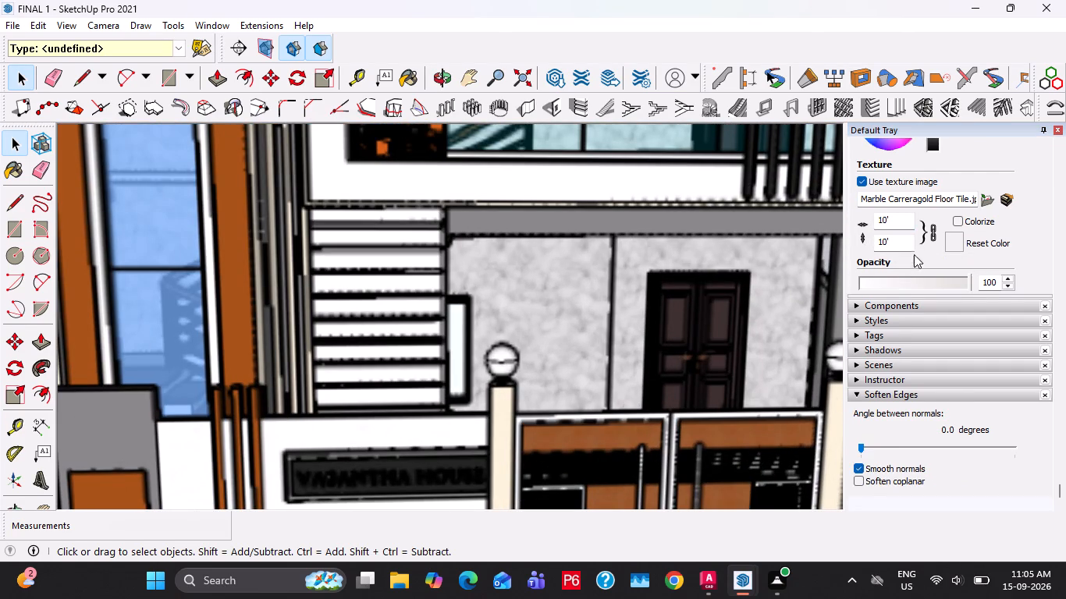
{"action": "scroll", "coordinate": [918, 190], "scroll_direction": "up", "scroll_amount": 4}
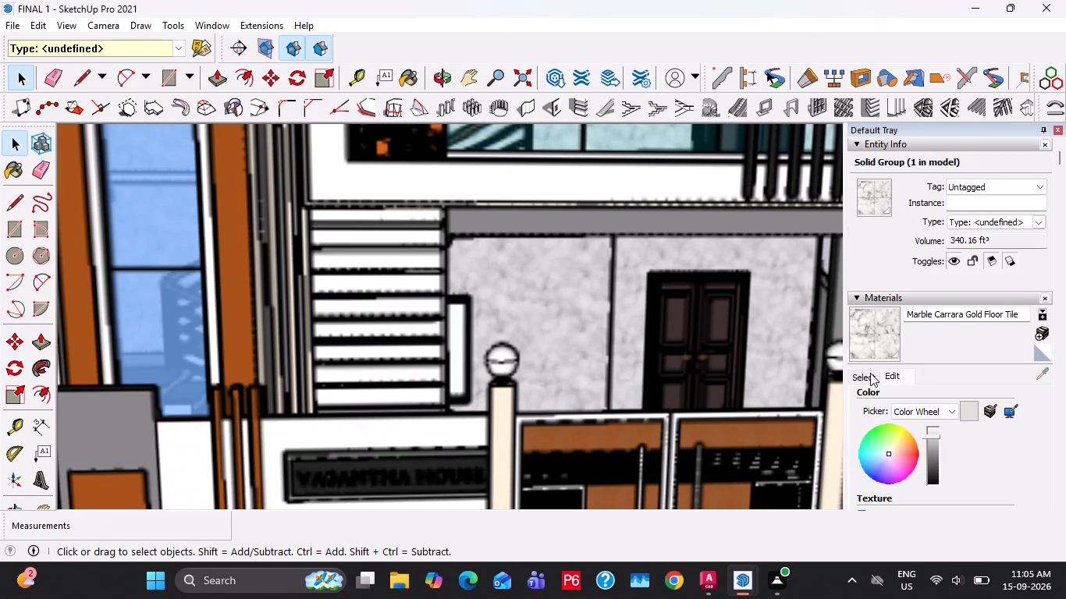
{"action": "left_click", "coordinate": [870, 373]}
{"action": "scroll", "coordinate": [947, 459], "scroll_direction": "down", "scroll_amount": 4}
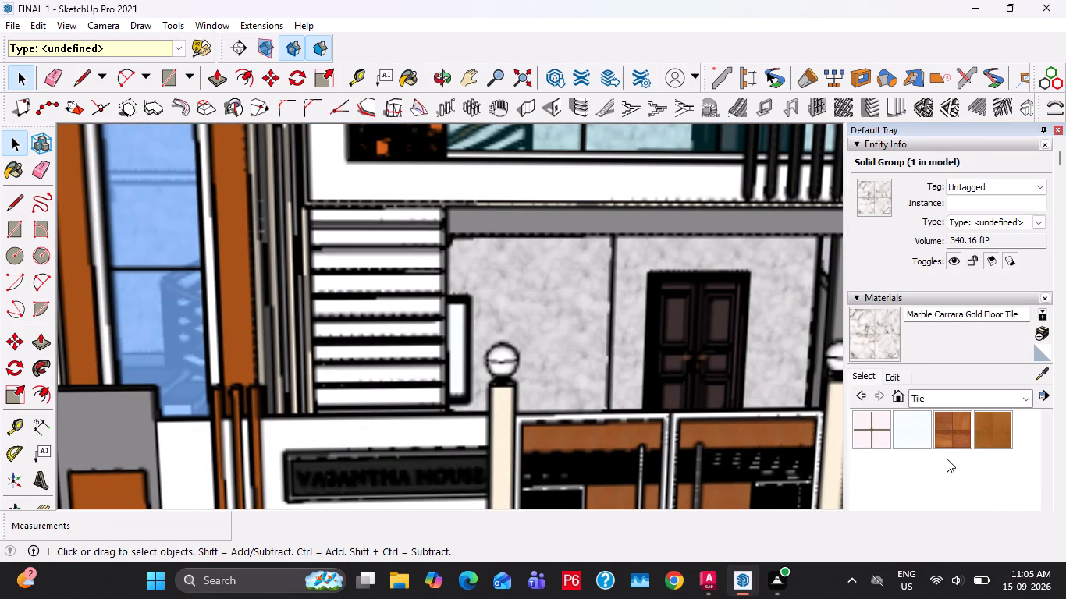
{"action": "scroll", "coordinate": [947, 459], "scroll_direction": "up", "scroll_amount": 1}
{"action": "scroll", "coordinate": [880, 487], "scroll_direction": "up", "scroll_amount": 3}
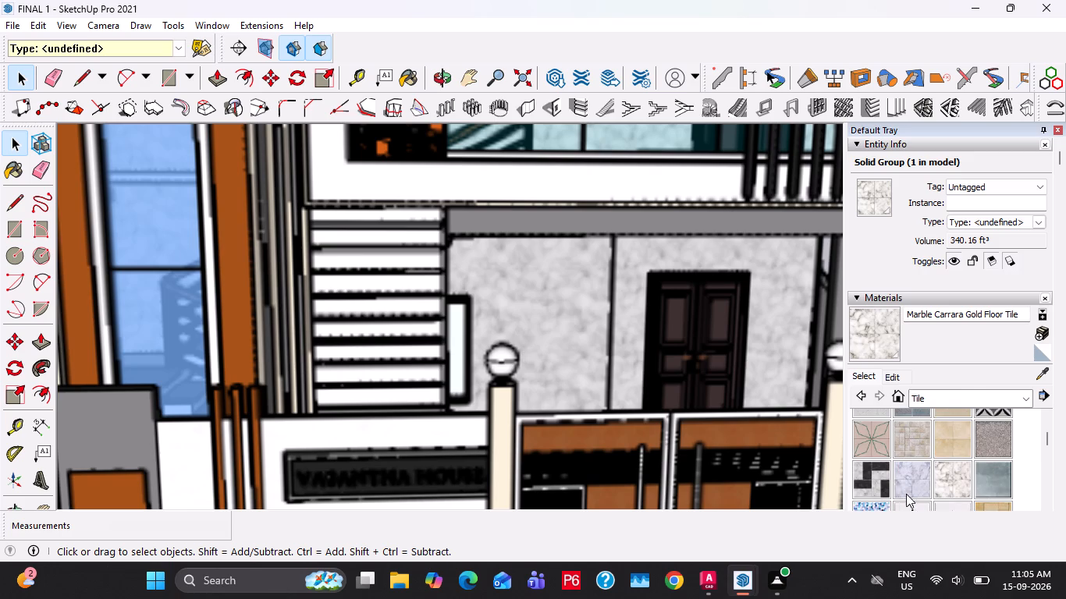
{"action": "left_click", "coordinate": [906, 487]}
{"action": "scroll", "coordinate": [925, 443], "scroll_direction": "down", "scroll_amount": 20}
{"action": "scroll", "coordinate": [925, 443], "scroll_direction": "down", "scroll_amount": 1}
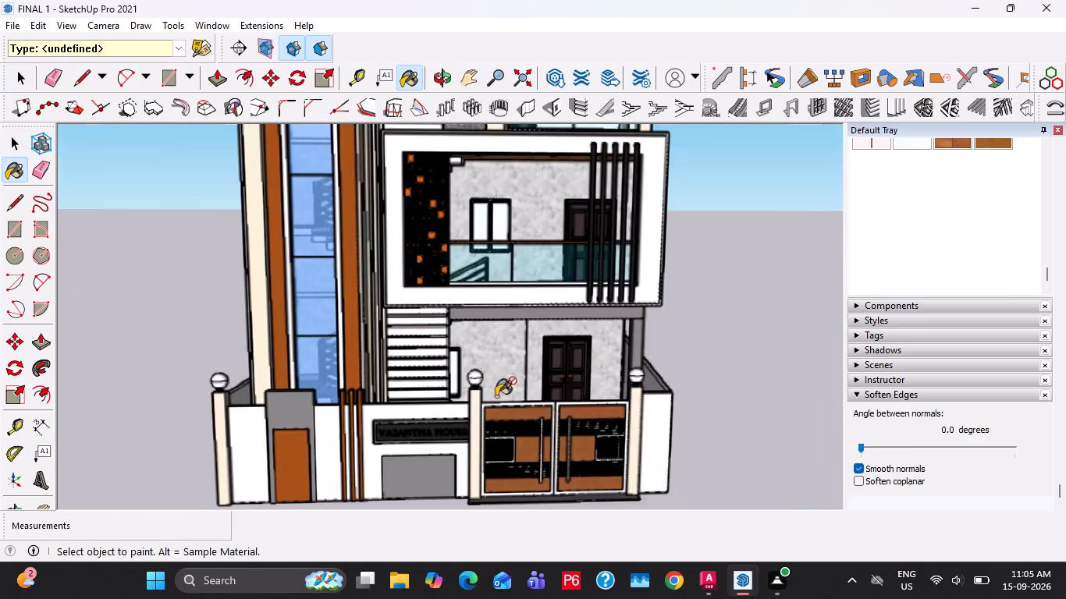
{"action": "scroll", "coordinate": [498, 395], "scroll_direction": "down", "scroll_amount": 8}
{"action": "middle_click_drag", "start_coordinate": [187, 330], "coordinate": [513, 330], "text": "shift"}
{"action": "left_click", "coordinate": [183, 257]}
{"action": "key", "text": "space"}
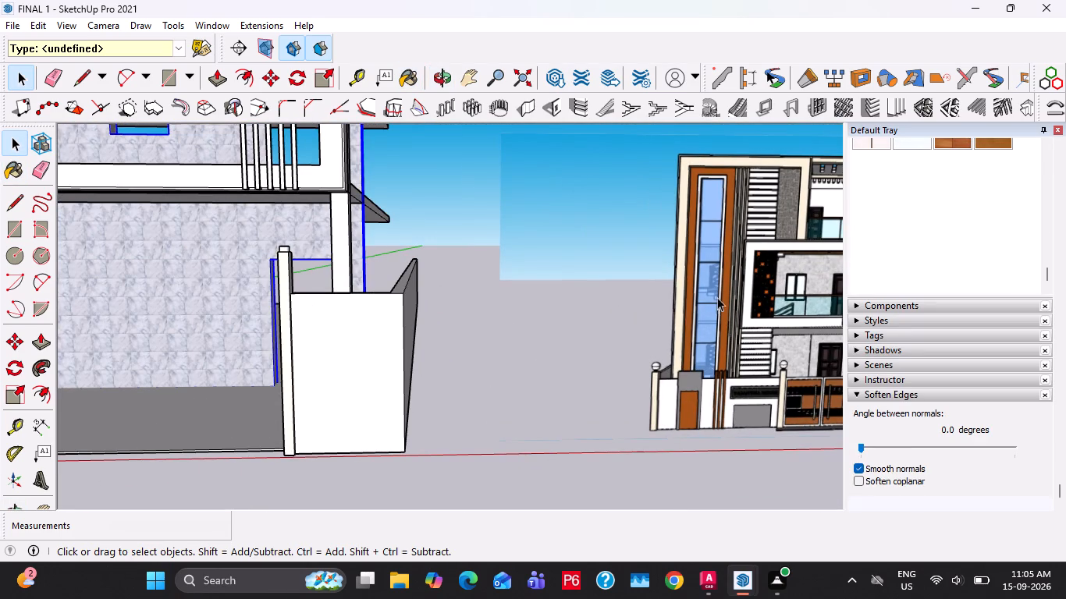
Enlarge the Marble Carrara Floor Tile texture, trying 100' and settling on 30' for its width and height.
{"action": "scroll", "coordinate": [880, 387], "scroll_direction": "up", "scroll_amount": 3}
{"action": "scroll", "coordinate": [884, 322], "scroll_direction": "up", "scroll_amount": 3}
{"action": "scroll", "coordinate": [915, 168], "scroll_direction": "up", "scroll_amount": 3}
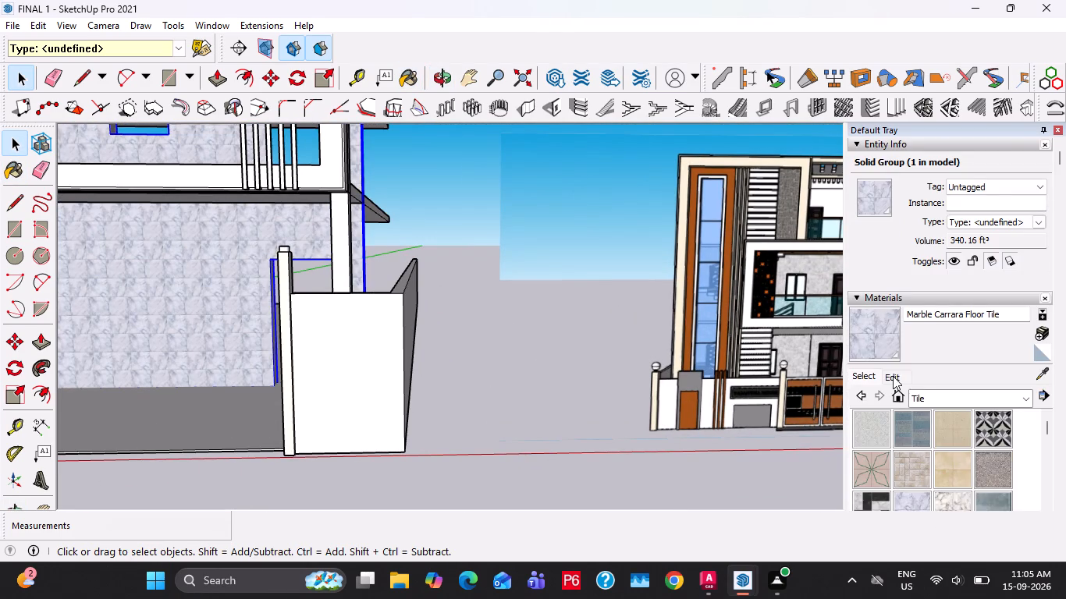
{"action": "left_click", "coordinate": [893, 381]}
{"action": "scroll", "coordinate": [896, 467], "scroll_direction": "down", "scroll_amount": 3}
{"action": "left_click_drag", "start_coordinate": [890, 281], "coordinate": [886, 280]}
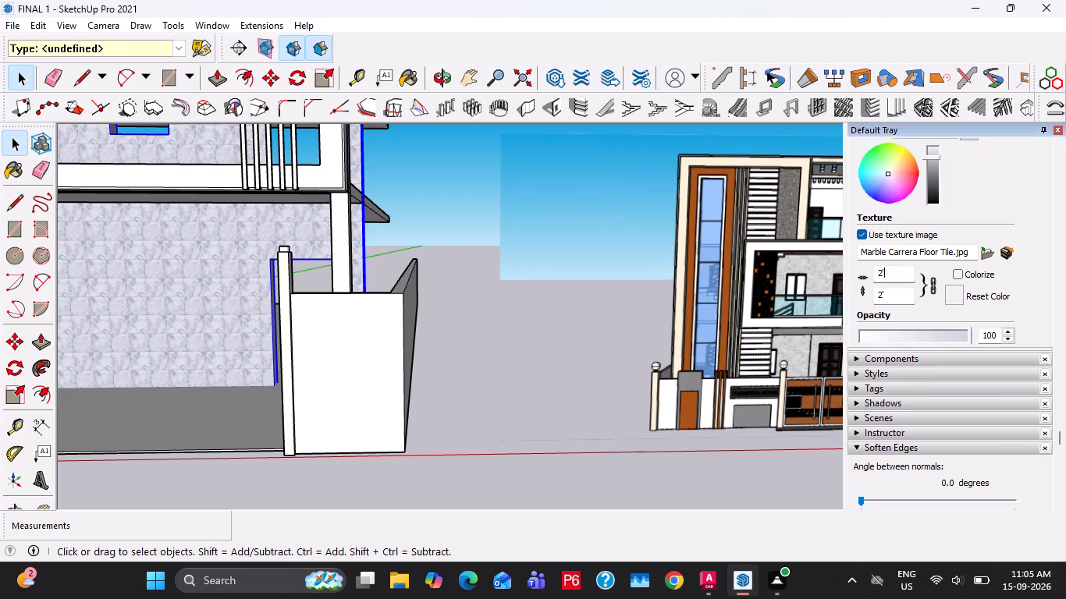
{"action": "left_click_drag", "start_coordinate": [886, 280], "coordinate": [862, 287]}
{"action": "key", "text": "1"}
{"action": "type", "text": "00"}
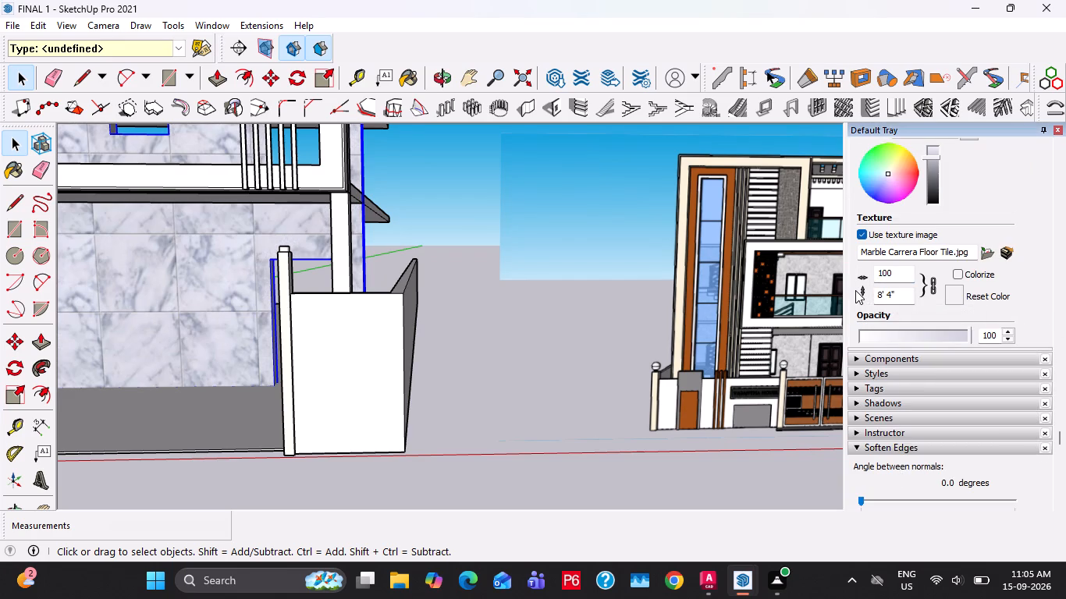
{"action": "key", "text": "apostrophe"}
{"action": "scroll", "coordinate": [542, 360], "scroll_direction": "down", "scroll_amount": 6}
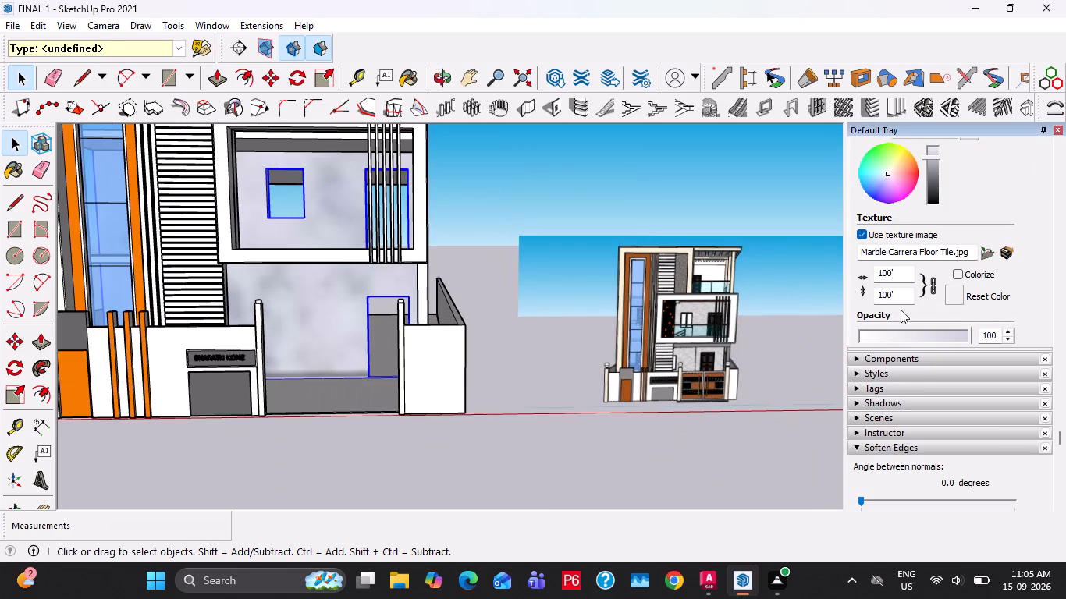
{"action": "left_click_drag", "start_coordinate": [896, 271], "coordinate": [852, 290]}
{"action": "key", "text": "3"}
{"action": "key", "text": "0"}
{"action": "key", "text": "apostrophe"}
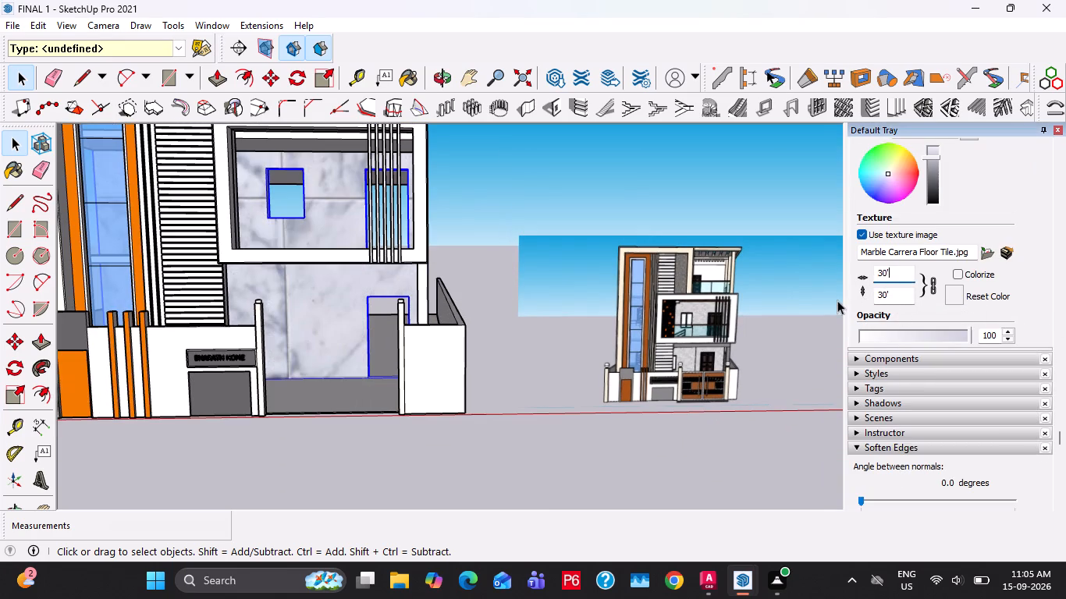
Reduce the Marble Carrara Floor Tile texture to 1' for its width and height, and deselect the wall group.
{"action": "left_click_drag", "start_coordinate": [890, 276], "coordinate": [864, 289]}
{"action": "key", "text": "1"}
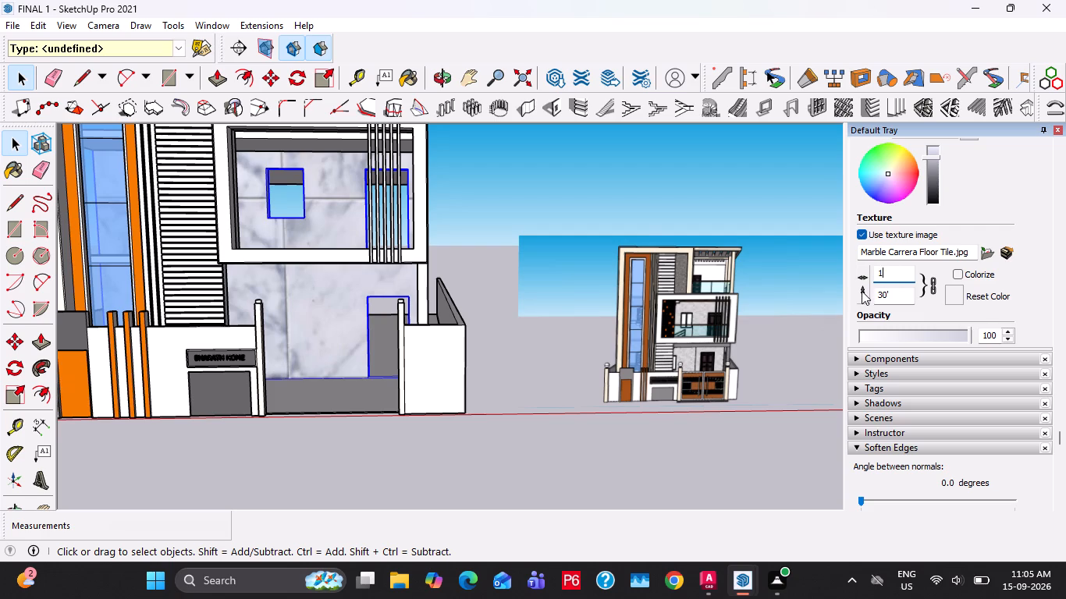
{"action": "key", "text": "apostrophe"}
{"action": "key", "text": "Return"}
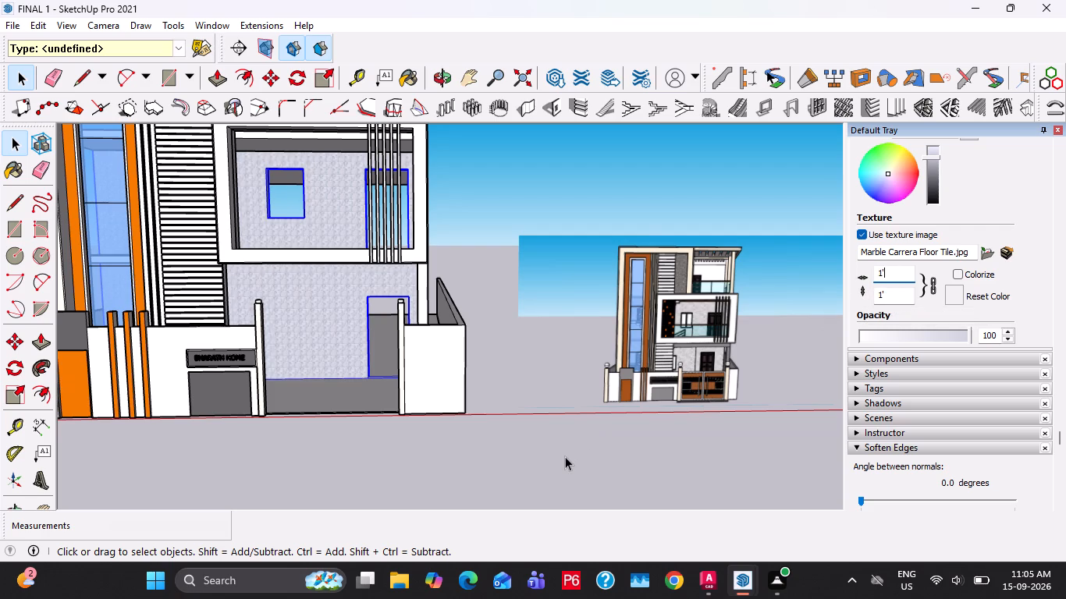
{"action": "scroll", "coordinate": [267, 285], "scroll_direction": "up", "scroll_amount": 10}
{"action": "key", "text": "space"}
{"action": "key", "text": "Escape"}
{"action": "scroll", "coordinate": [316, 308], "scroll_direction": "down", "scroll_amount": 14}
{"action": "key", "text": "Escape"}
{"action": "key", "text": "Escape"}
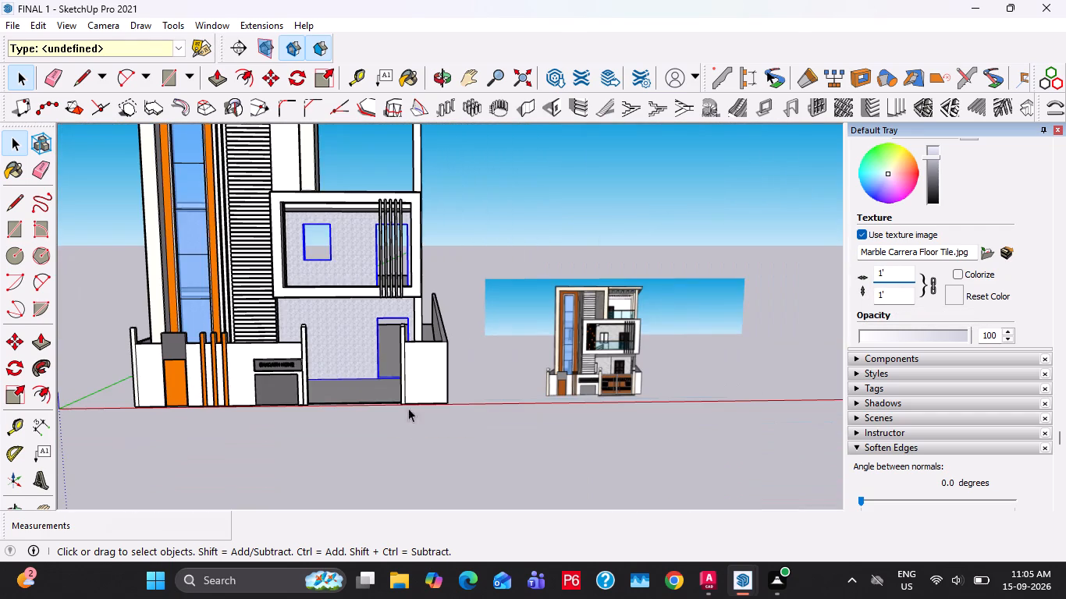
{"action": "left_click", "coordinate": [423, 439]}
{"action": "middle_click_drag", "start_coordinate": [333, 355], "coordinate": [374, 374], "text": "shift"}
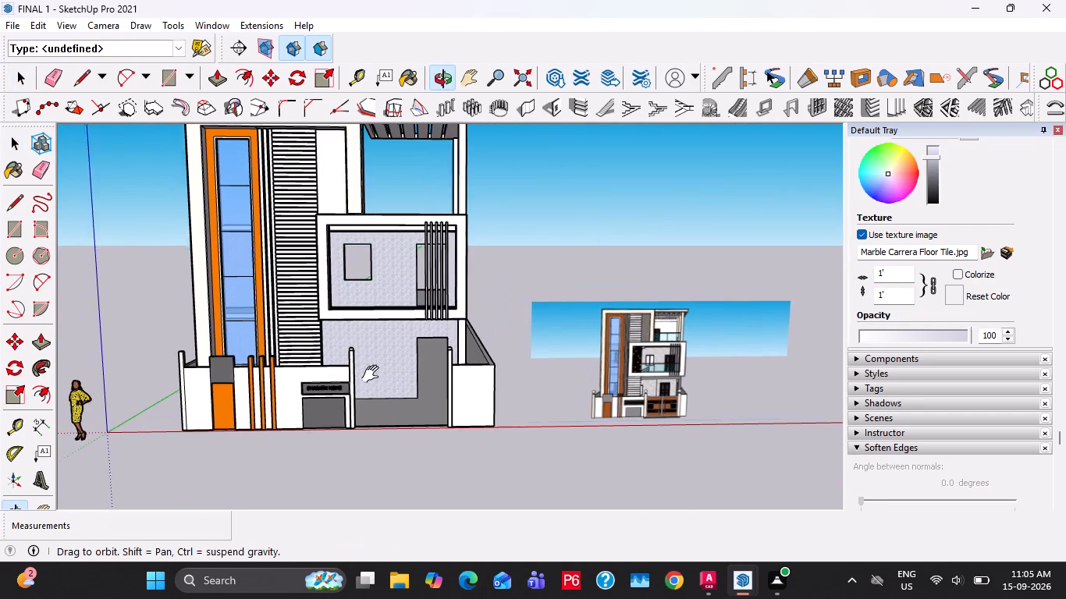
{"action": "middle_click_drag", "start_coordinate": [374, 374], "coordinate": [396, 414], "text": "shift"}
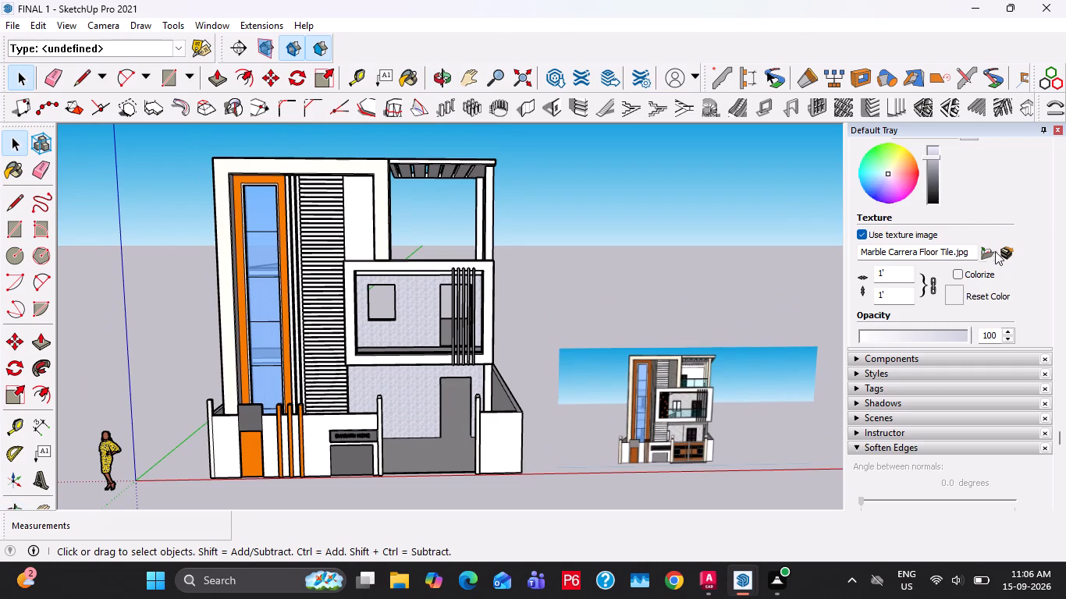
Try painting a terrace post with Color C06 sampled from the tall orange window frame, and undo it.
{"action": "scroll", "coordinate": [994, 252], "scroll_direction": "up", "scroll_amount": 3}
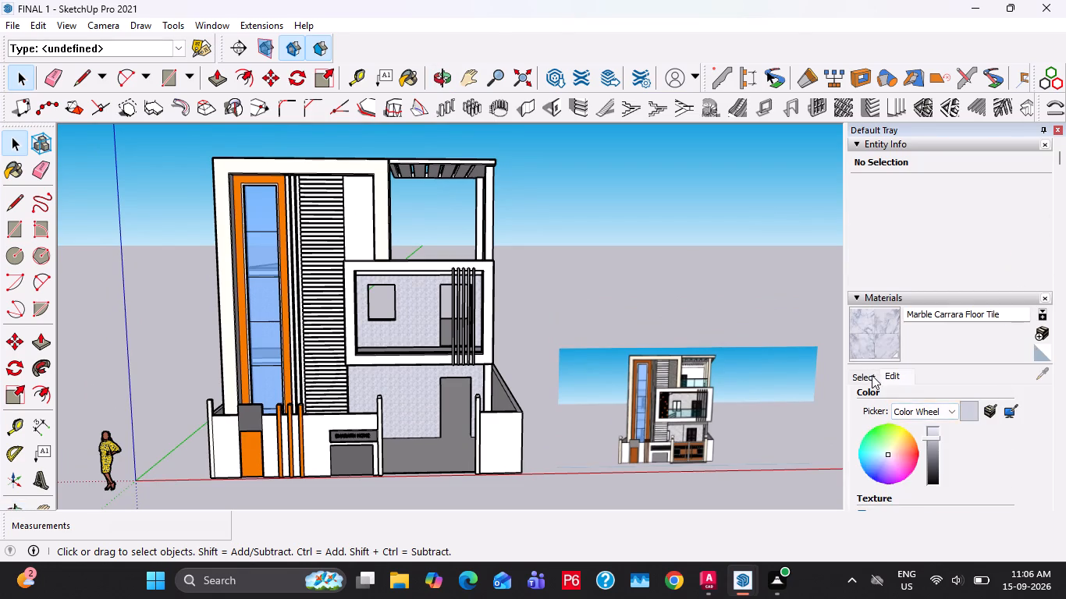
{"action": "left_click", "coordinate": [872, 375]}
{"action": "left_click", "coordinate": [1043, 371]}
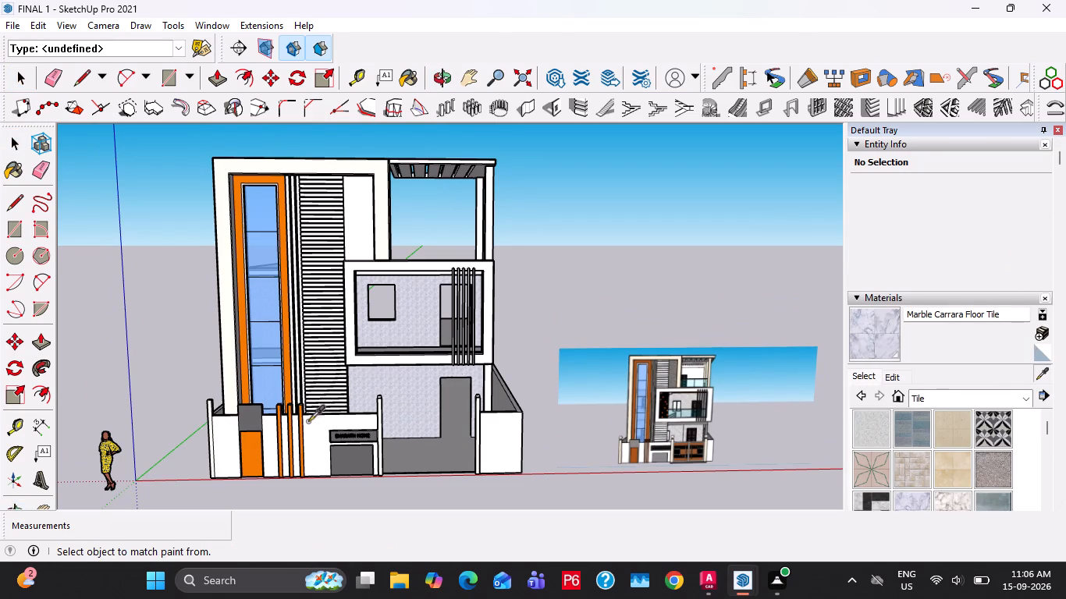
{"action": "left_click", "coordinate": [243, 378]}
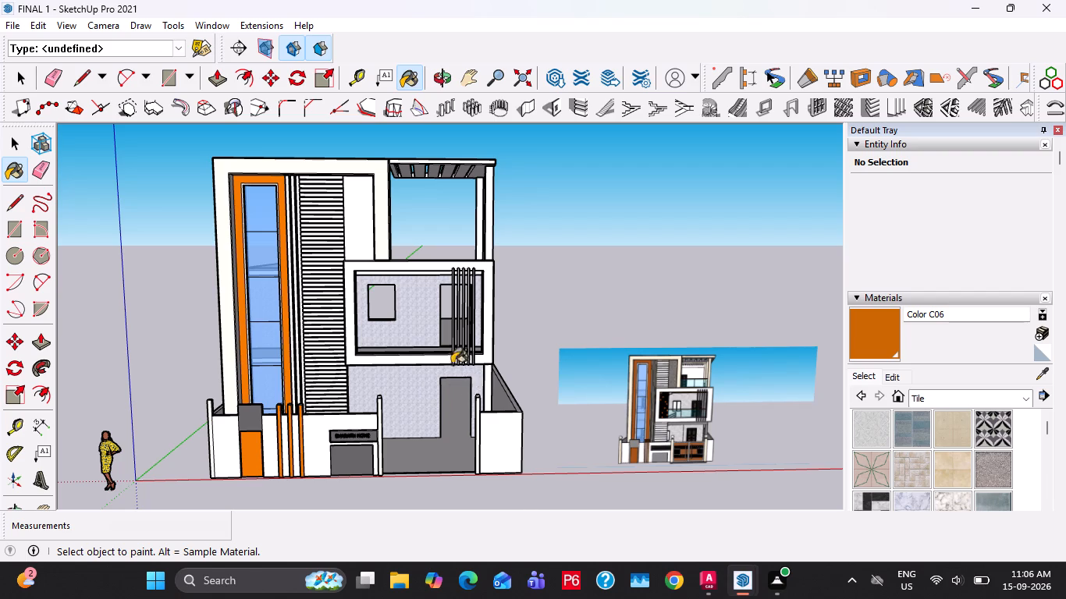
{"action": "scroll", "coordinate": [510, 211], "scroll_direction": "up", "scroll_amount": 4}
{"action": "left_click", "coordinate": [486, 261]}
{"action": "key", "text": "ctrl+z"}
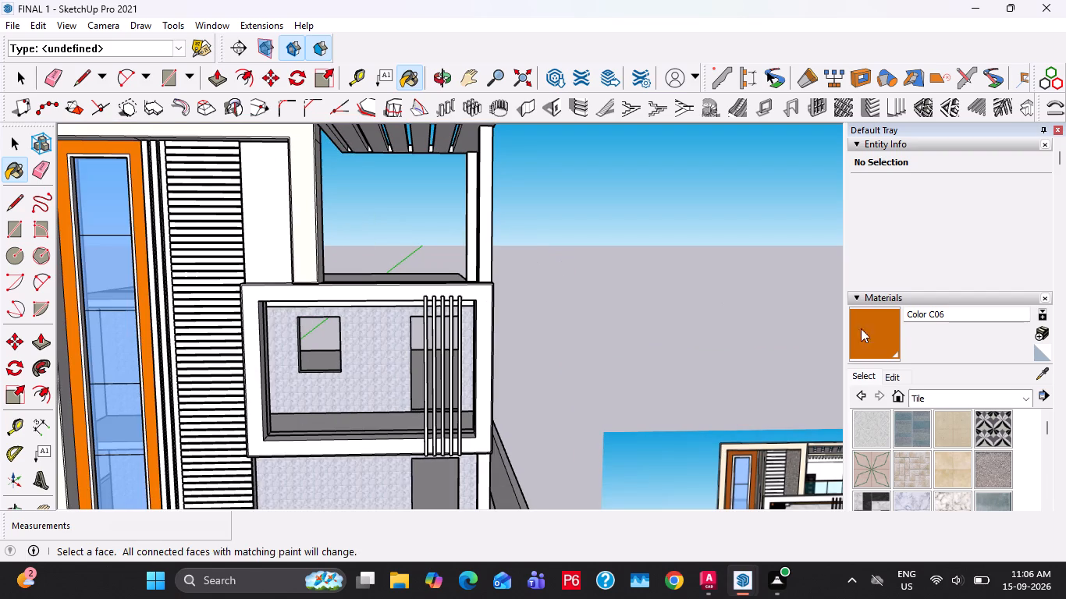
Sample Color C01 from the main facade frame and paint the two terrace posts under the pergola with it.
{"action": "left_click", "coordinate": [1047, 376]}
{"action": "middle_click_drag", "start_coordinate": [220, 236], "coordinate": [237, 275], "text": "shift"}
{"action": "left_click", "coordinate": [314, 246]}
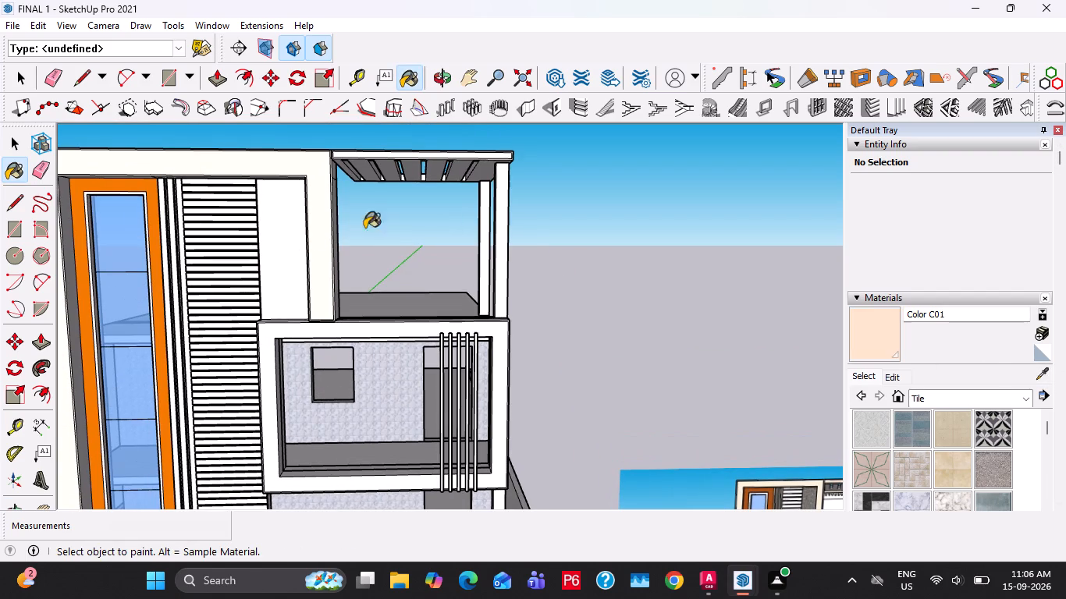
{"action": "left_click", "coordinate": [482, 247]}
{"action": "left_click", "coordinate": [502, 256]}
{"action": "scroll", "coordinate": [484, 258], "scroll_direction": "down", "scroll_amount": 2}
{"action": "key", "text": "space"}
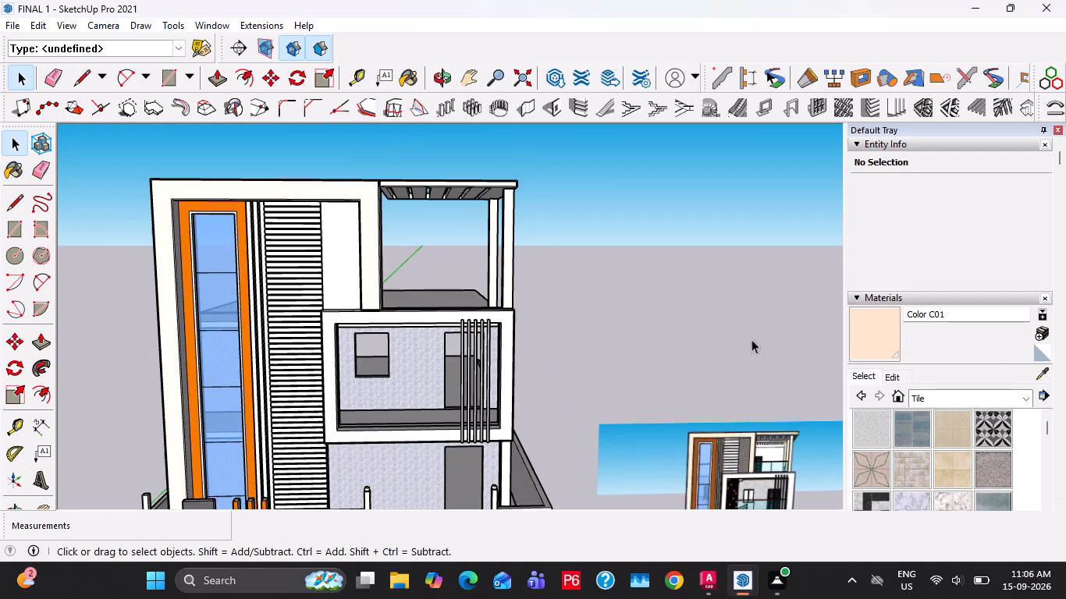
Browse the Brick, Cladding and Siding materials and switch to the Asphalt and Concrete collection.
{"action": "left_click", "coordinate": [928, 377]}
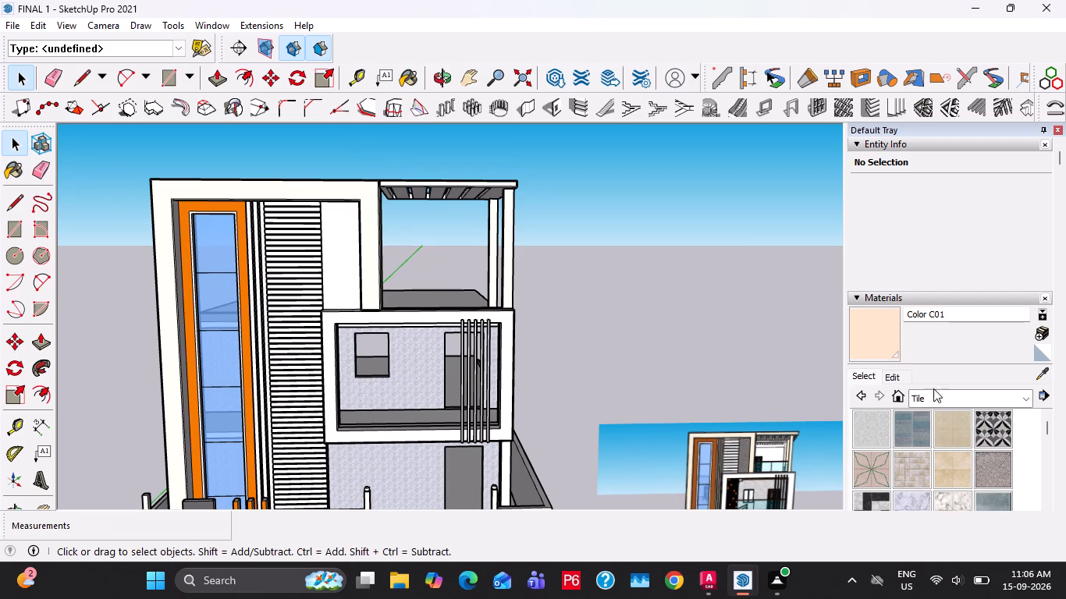
{"action": "left_click", "coordinate": [937, 401]}
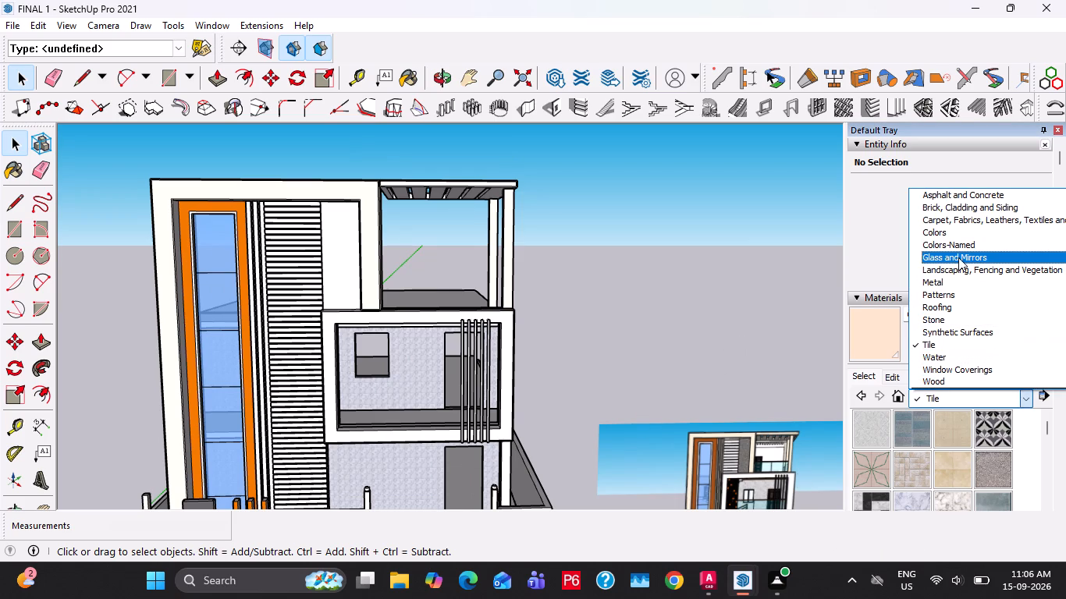
{"action": "left_click", "coordinate": [990, 211]}
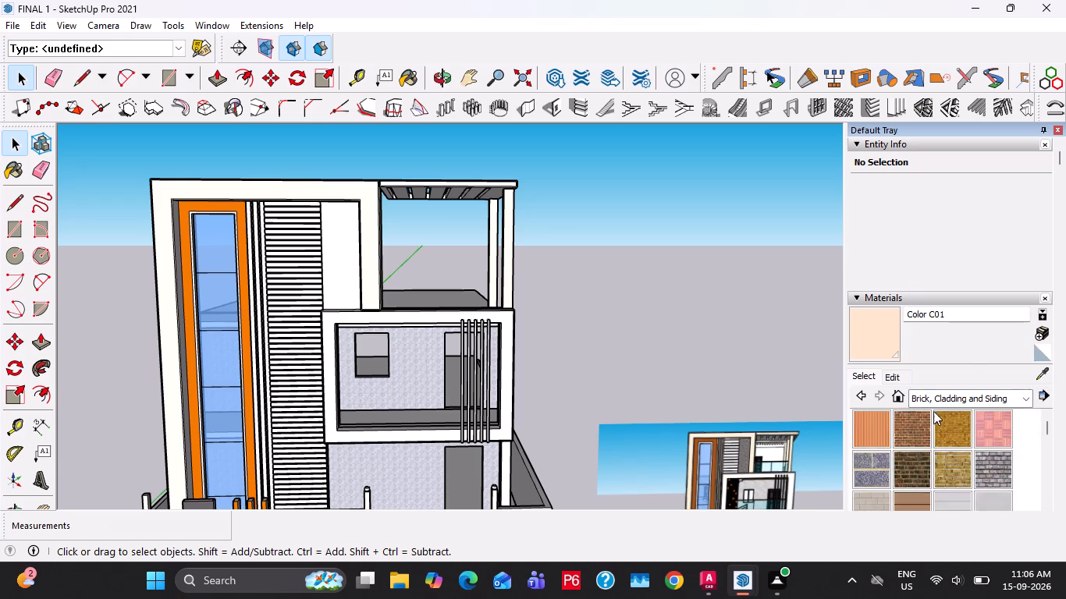
{"action": "scroll", "coordinate": [922, 449], "scroll_direction": "down", "scroll_amount": 2}
{"action": "scroll", "coordinate": [922, 459], "scroll_direction": "up", "scroll_amount": 3}
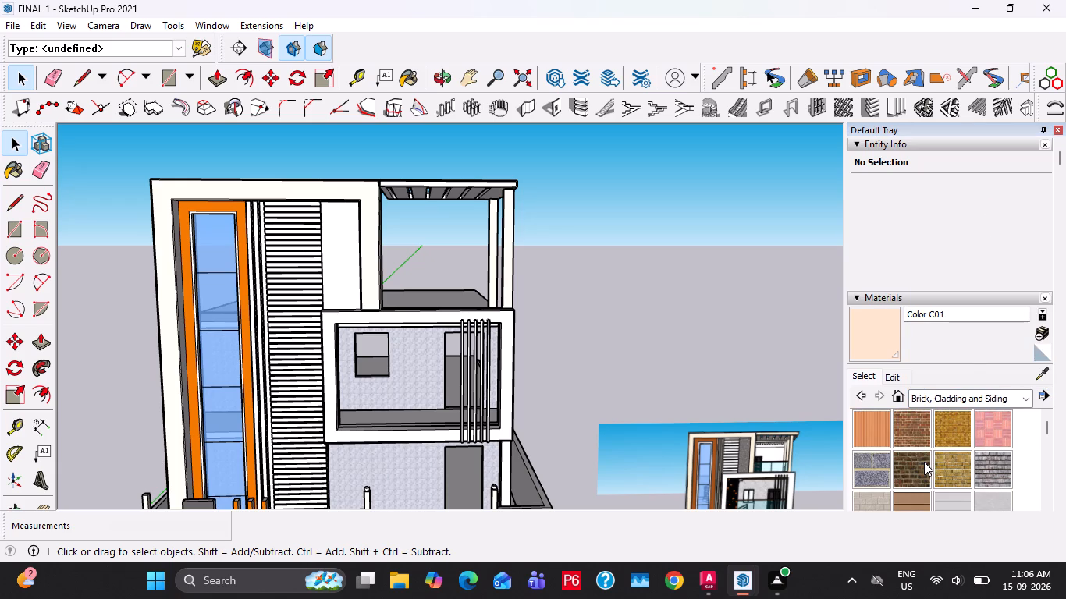
{"action": "scroll", "coordinate": [924, 462], "scroll_direction": "up", "scroll_amount": 2}
{"action": "left_click", "coordinate": [962, 401]}
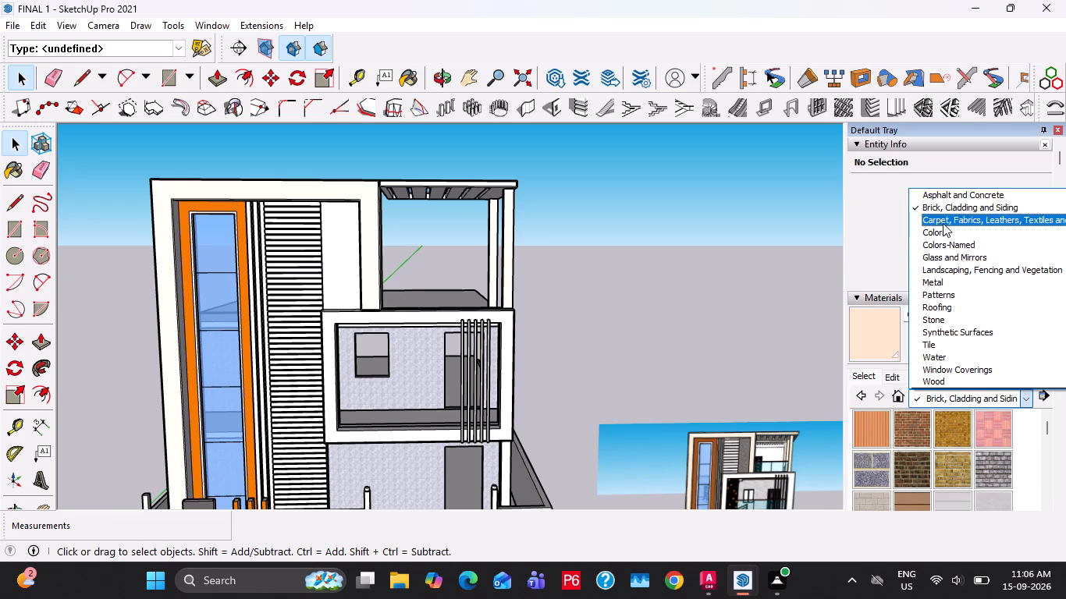
{"action": "left_click", "coordinate": [949, 193]}
{"action": "scroll", "coordinate": [959, 489], "scroll_direction": "down", "scroll_amount": 1}
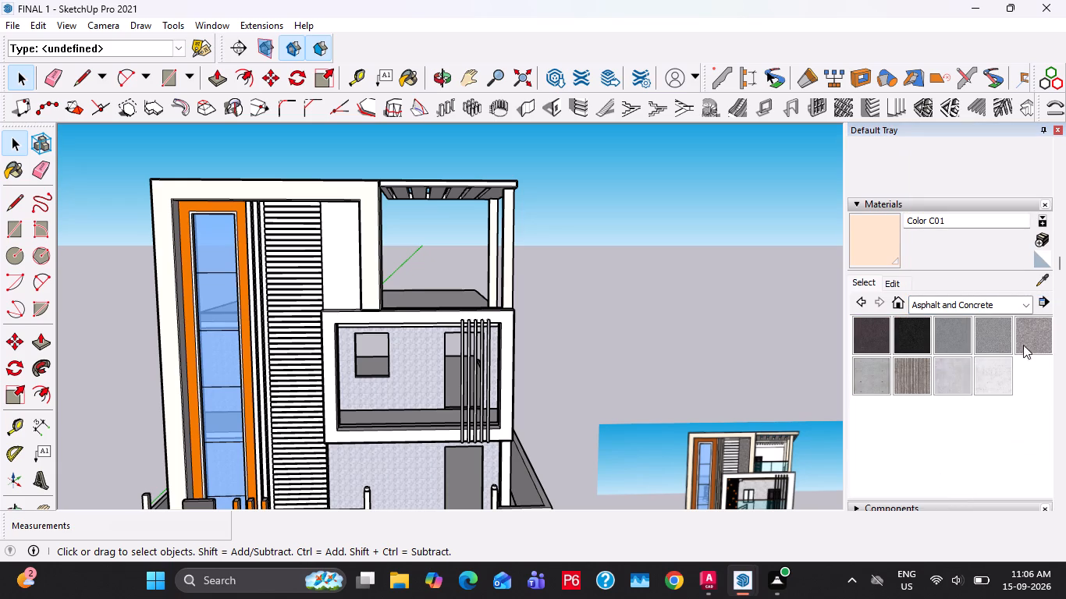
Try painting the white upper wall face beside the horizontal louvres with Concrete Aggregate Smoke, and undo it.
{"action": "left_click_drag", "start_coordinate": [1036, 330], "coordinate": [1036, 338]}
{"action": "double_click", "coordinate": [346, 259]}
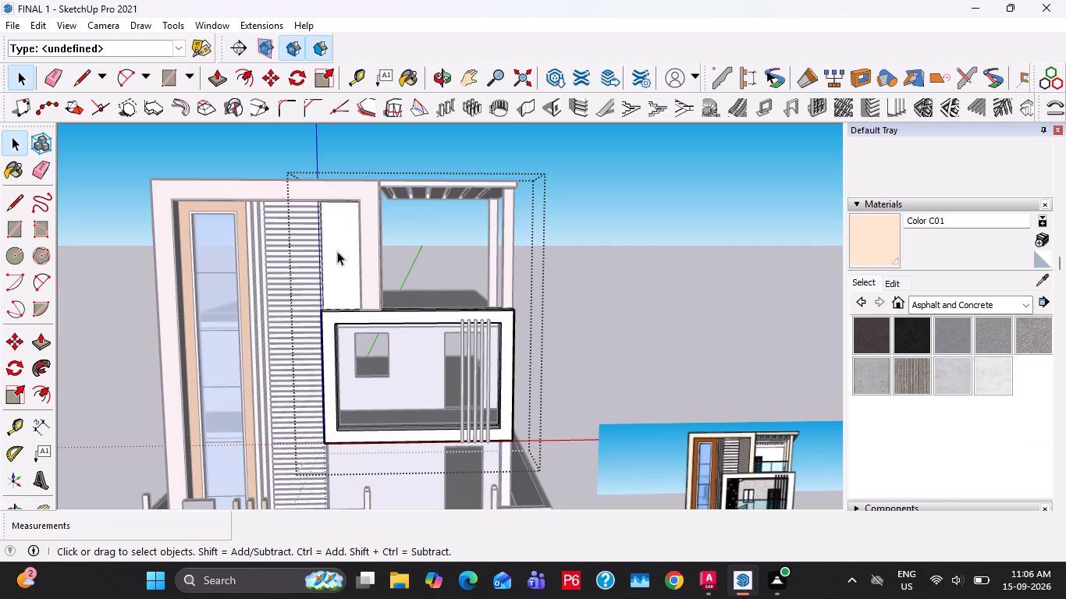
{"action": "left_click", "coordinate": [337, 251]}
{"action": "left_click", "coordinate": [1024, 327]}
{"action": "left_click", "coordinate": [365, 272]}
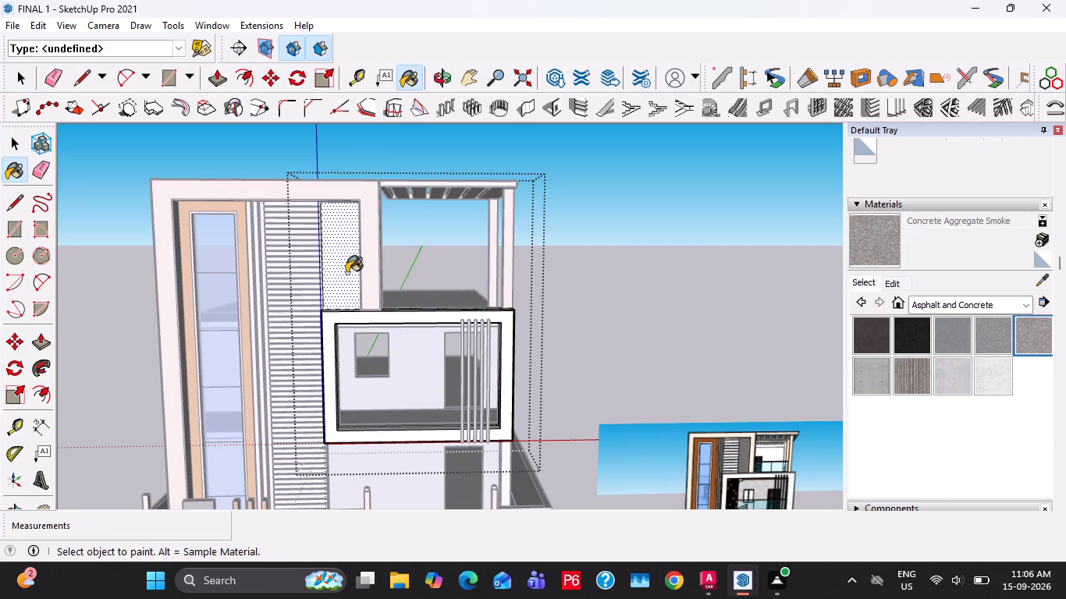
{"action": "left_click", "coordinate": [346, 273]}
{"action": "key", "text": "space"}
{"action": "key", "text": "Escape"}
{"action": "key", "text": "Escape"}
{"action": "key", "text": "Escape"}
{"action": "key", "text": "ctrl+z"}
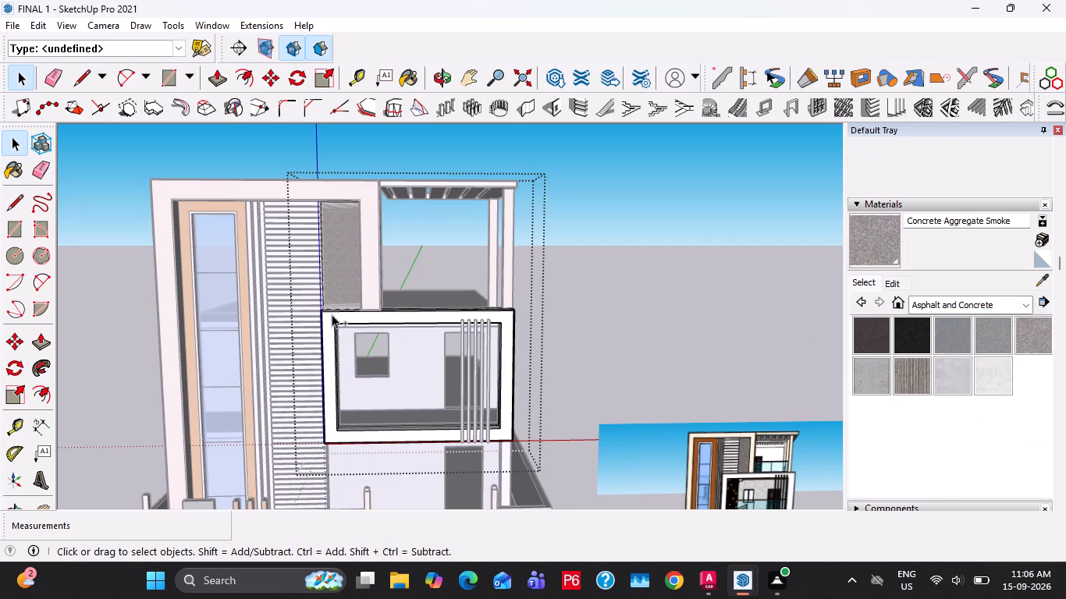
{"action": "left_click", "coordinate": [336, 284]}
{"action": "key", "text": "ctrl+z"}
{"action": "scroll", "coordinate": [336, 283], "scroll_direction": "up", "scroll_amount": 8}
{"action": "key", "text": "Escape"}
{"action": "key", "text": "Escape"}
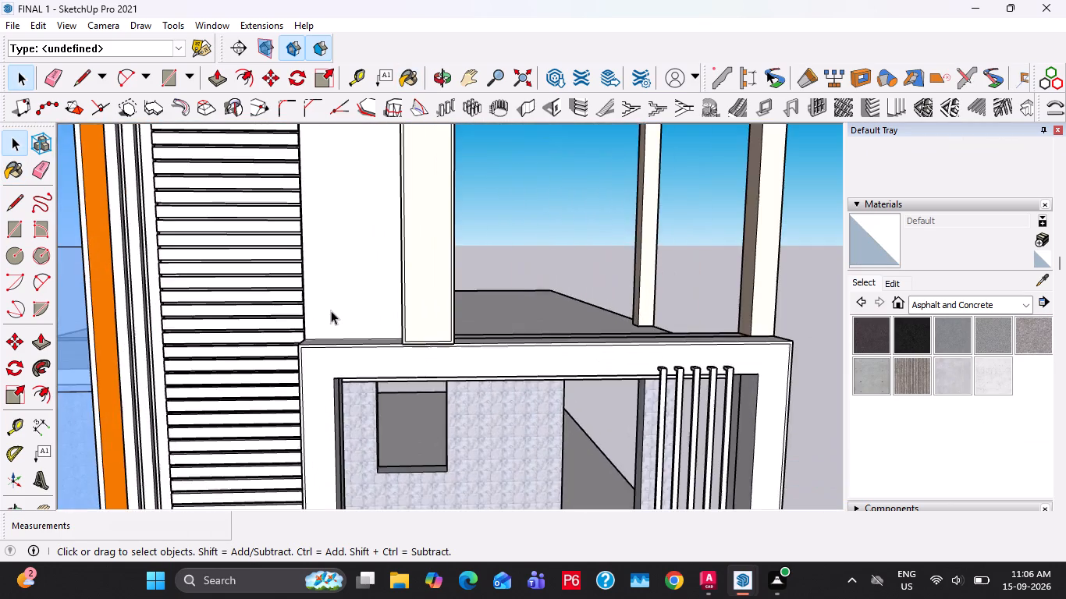
Draw a rectangle covering the upper wall strip between the horizontal louvres and the facade frame, above the balcony box.
{"action": "scroll", "coordinate": [331, 310], "scroll_direction": "up", "scroll_amount": 1}
{"action": "middle_click_drag", "start_coordinate": [330, 306], "coordinate": [423, 387]}
{"action": "left_click", "coordinate": [428, 360]}
{"action": "left_click", "coordinate": [435, 383]}
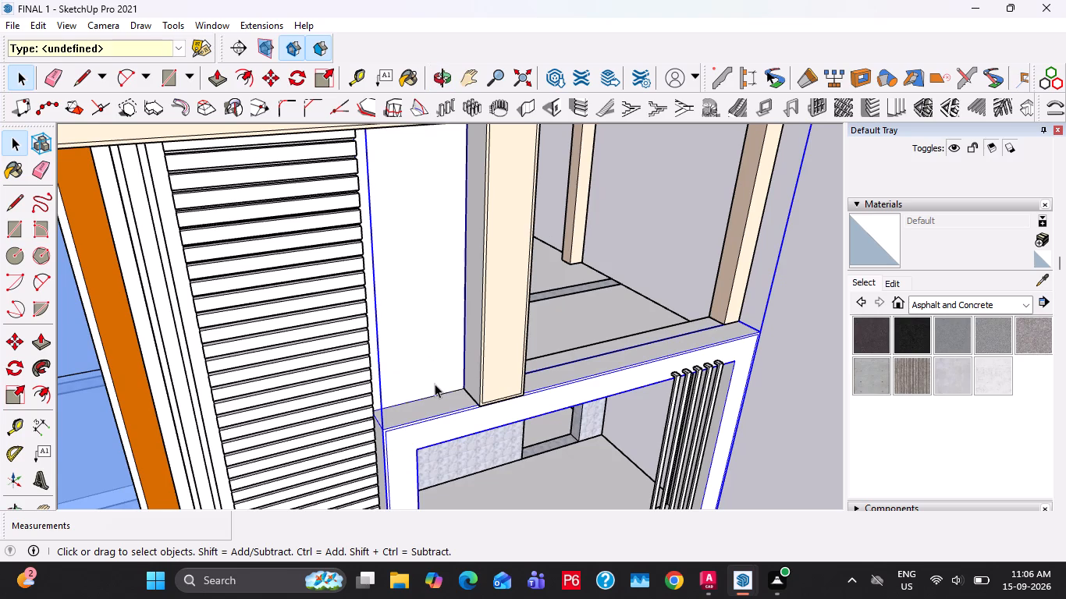
{"action": "key", "text": "r"}
{"action": "left_click", "coordinate": [460, 383]}
{"action": "middle_click_drag", "start_coordinate": [396, 232], "coordinate": [306, 183], "text": "shift"}
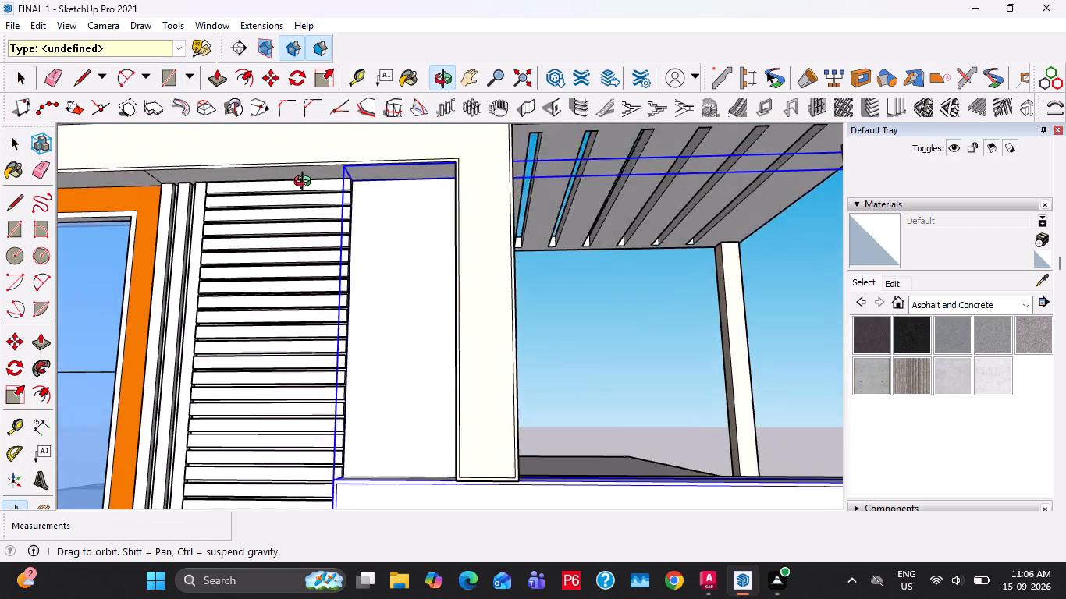
{"action": "middle_click_drag", "start_coordinate": [306, 183], "coordinate": [297, 175], "text": "shift"}
{"action": "scroll", "coordinate": [345, 190], "scroll_direction": "up", "scroll_amount": 7}
{"action": "left_click", "coordinate": [357, 177]}
{"action": "key", "text": "space"}
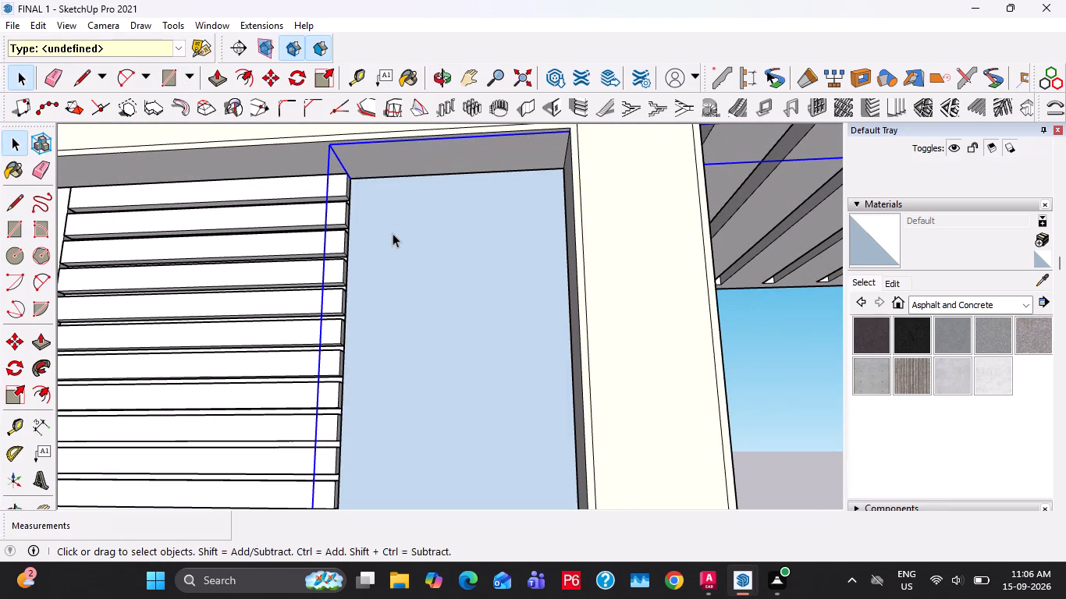
Push/Pull the rectangle beside the louvres 1" into a thin panel and make the panel a group.
{"action": "key", "text": "p"}
{"action": "left_click", "coordinate": [393, 233]}
{"action": "key", "text": "1"}
{"action": "key", "text": "shift+quotedbl"}
{"action": "key", "text": "Return"}
{"action": "key", "text": "space"}
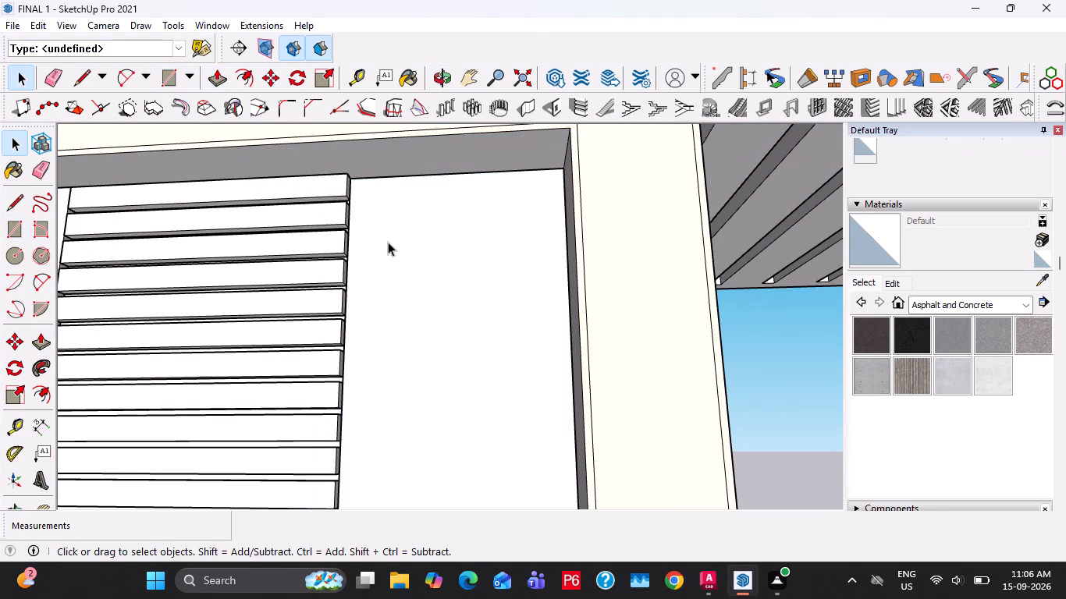
{"action": "triple_click", "coordinate": [388, 242]}
{"action": "right_click", "coordinate": [388, 242]}
{"action": "left_click", "coordinate": [474, 378]}
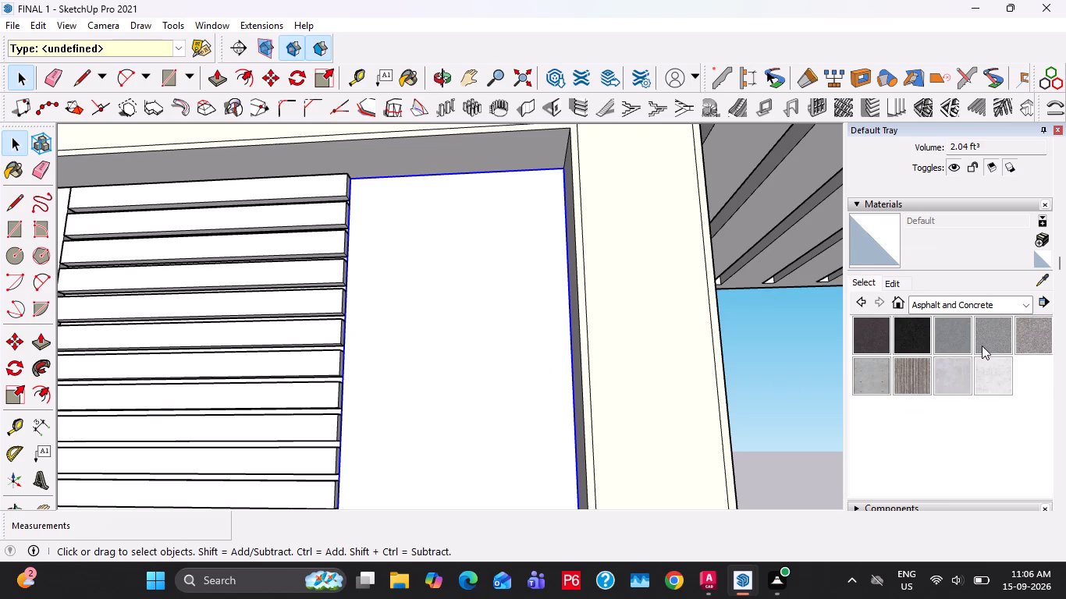
Paint the panel group with Concrete Scored Jointless, and replace it with Concrete Aggregate Smoke.
{"action": "left_click", "coordinate": [911, 375]}
{"action": "left_click", "coordinate": [399, 318]}
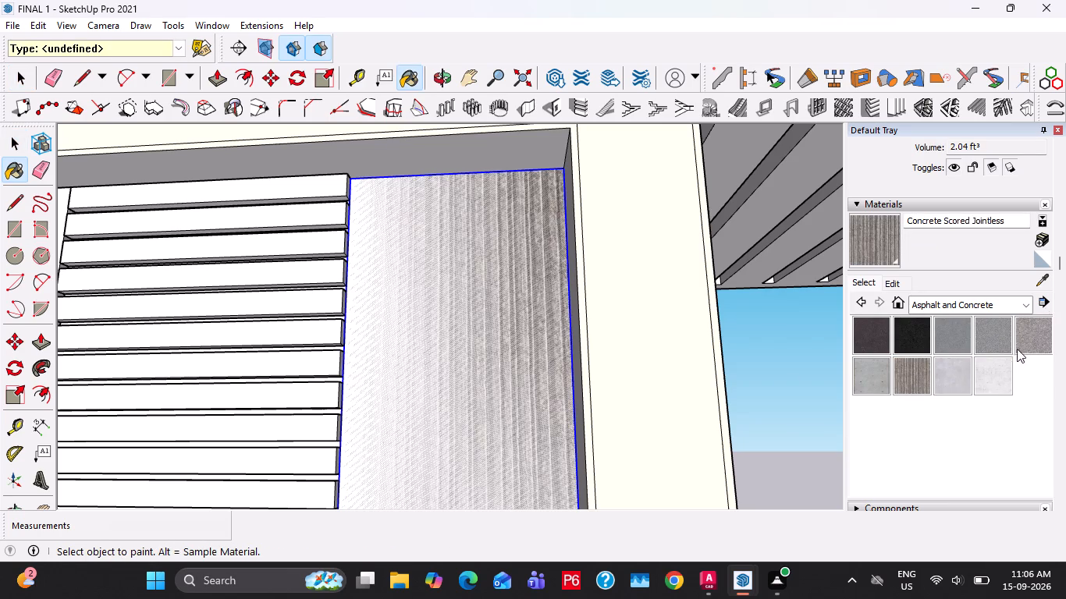
{"action": "left_click", "coordinate": [1017, 349]}
{"action": "left_click", "coordinate": [481, 315]}
Open the panel group and Push/Pull its front face slightly forward, clear of the wall behind.
{"action": "middle_click_drag", "start_coordinate": [374, 258], "coordinate": [525, 402]}
{"action": "middle_click_drag", "start_coordinate": [434, 386], "coordinate": [310, 231]}
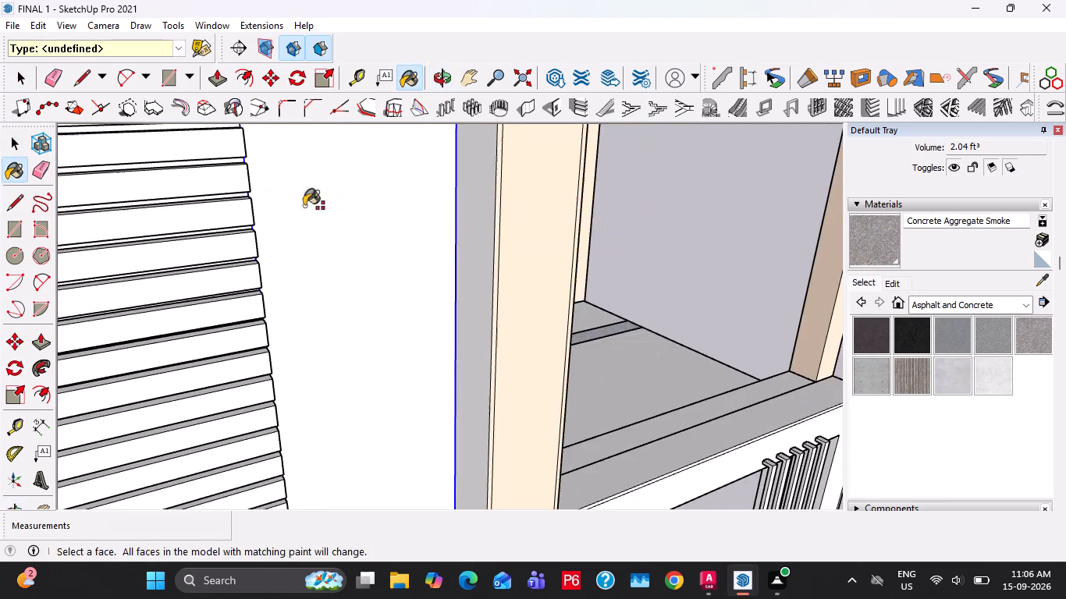
{"action": "scroll", "coordinate": [374, 337], "scroll_direction": "down", "scroll_amount": 4}
{"action": "middle_click_drag", "start_coordinate": [379, 441], "coordinate": [353, 282], "text": "shift"}
{"action": "scroll", "coordinate": [375, 338], "scroll_direction": "up", "scroll_amount": 3}
{"action": "key", "text": "space"}
{"action": "double_click", "coordinate": [324, 289]}
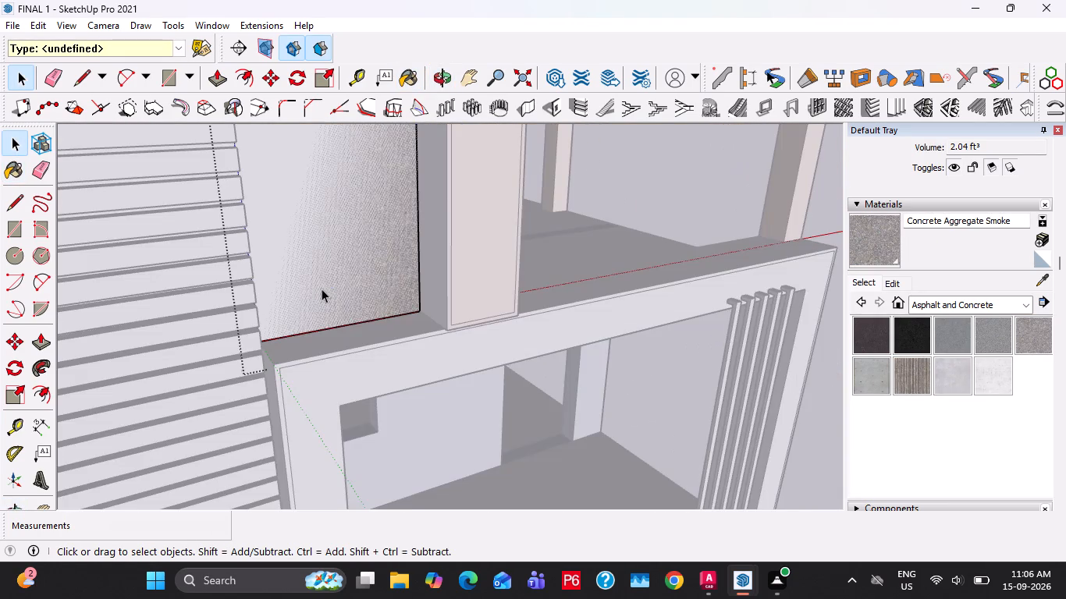
{"action": "key", "text": "p"}
{"action": "left_click", "coordinate": [321, 289]}
{"action": "left_click", "coordinate": [323, 294]}
{"action": "key", "text": "space"}
{"action": "scroll", "coordinate": [274, 306], "scroll_direction": "down", "scroll_amount": 5}
{"action": "key", "text": "Escape"}
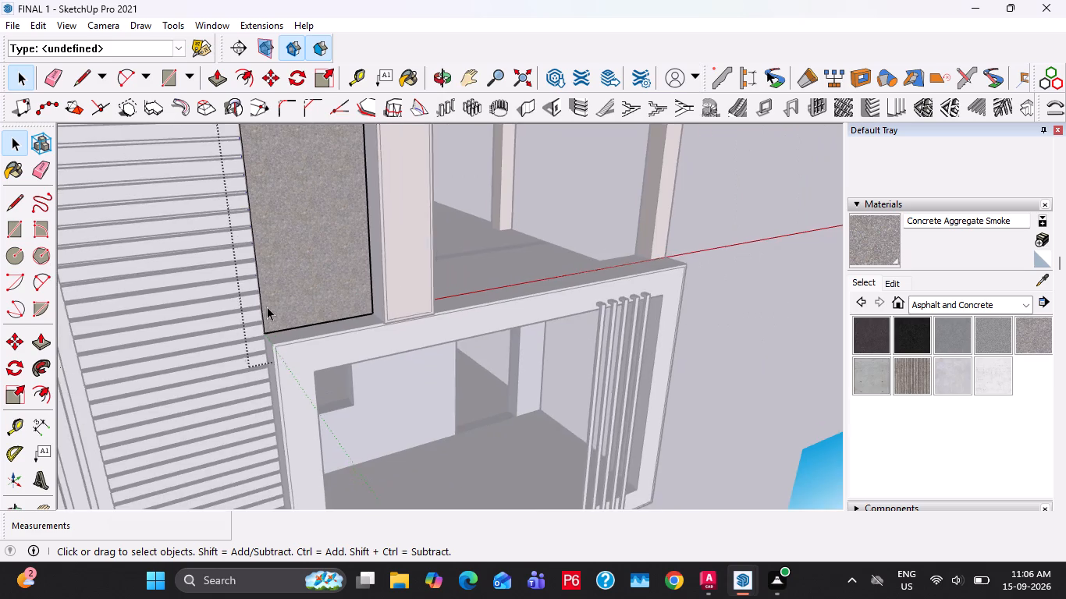
{"action": "key", "text": "Escape"}
{"action": "middle_click_drag", "start_coordinate": [321, 329], "coordinate": [247, 324]}
{"action": "scroll", "coordinate": [251, 318], "scroll_direction": "down", "scroll_amount": 7}
{"action": "middle_click_drag", "start_coordinate": [202, 267], "coordinate": [211, 191]}
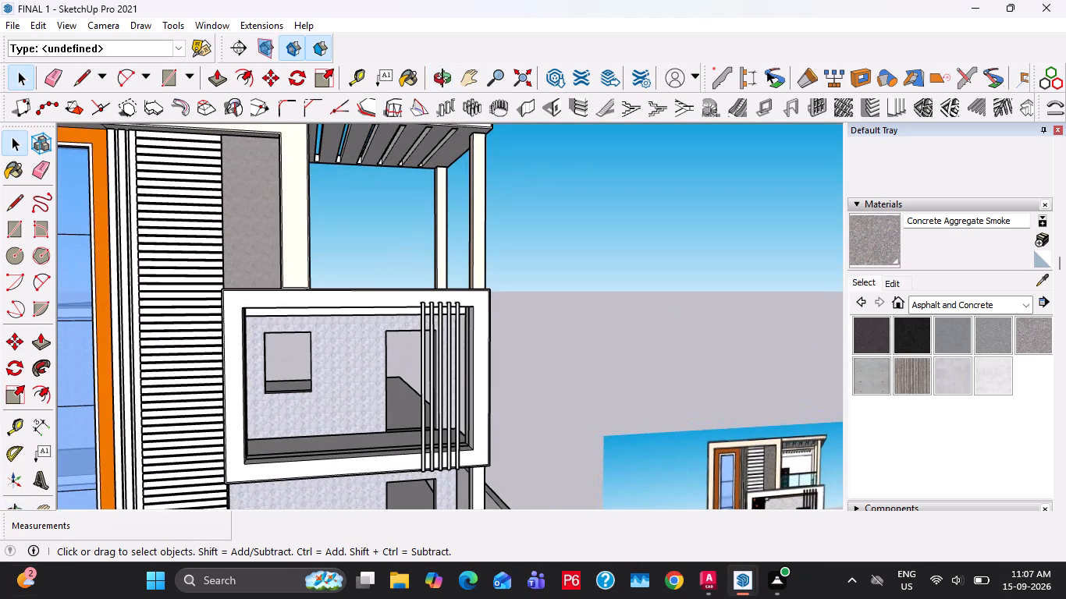
Apply Concrete Aggregate Smoke directly to the front face inside the upper panel group and close the group.
{"action": "left_click", "coordinate": [1036, 337]}
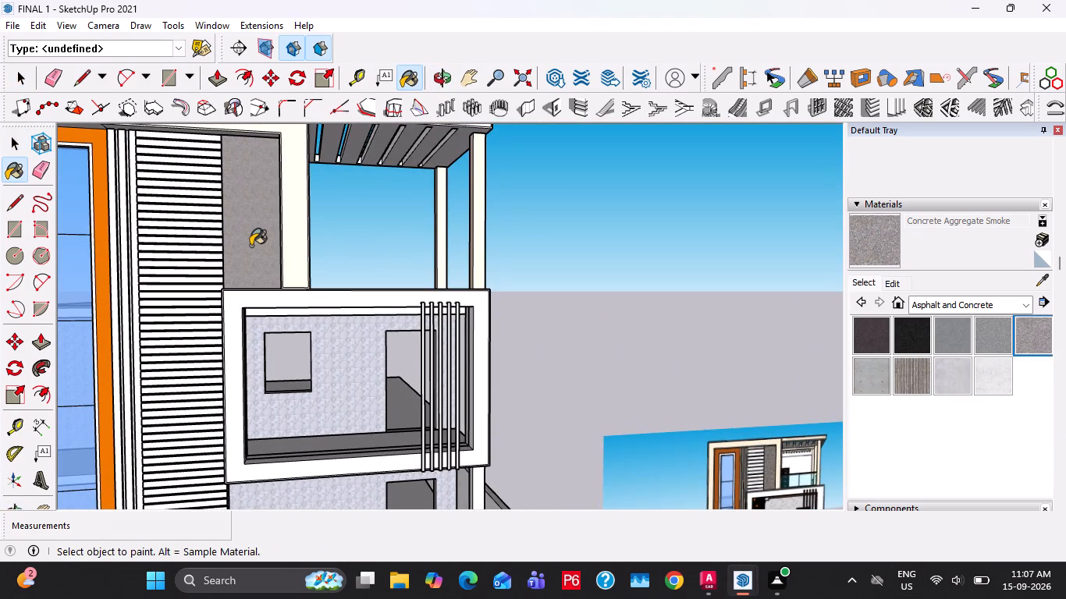
{"action": "left_click", "coordinate": [251, 246]}
{"action": "key", "text": "space"}
{"action": "triple_click", "coordinate": [251, 245]}
{"action": "left_click", "coordinate": [251, 243]}
{"action": "left_click", "coordinate": [1038, 339]}
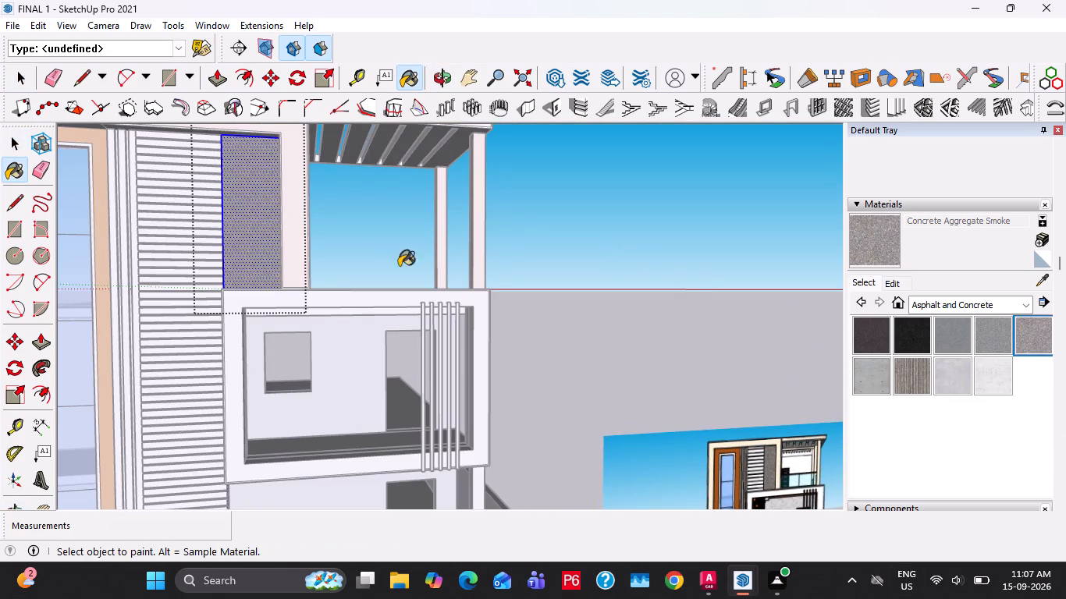
{"action": "left_click", "coordinate": [270, 235]}
{"action": "key", "text": "space"}
{"action": "key", "text": "Escape"}
{"action": "key", "text": "Escape"}
{"action": "key", "text": "Escape"}
{"action": "scroll", "coordinate": [410, 341], "scroll_direction": "down", "scroll_amount": 6}
{"action": "middle_click_drag", "start_coordinate": [391, 363], "coordinate": [307, 367]}
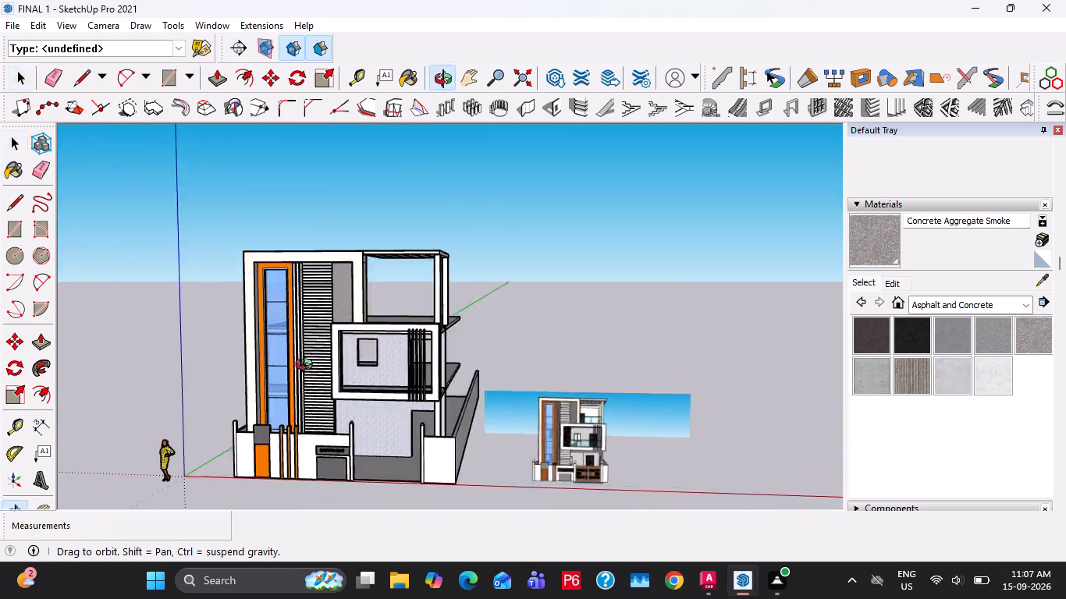
{"action": "middle_click_drag", "start_coordinate": [307, 367], "coordinate": [312, 371]}
{"action": "scroll", "coordinate": [307, 367], "scroll_direction": "down", "scroll_amount": 1}
{"action": "scroll", "coordinate": [432, 472], "scroll_direction": "up", "scroll_amount": 5}
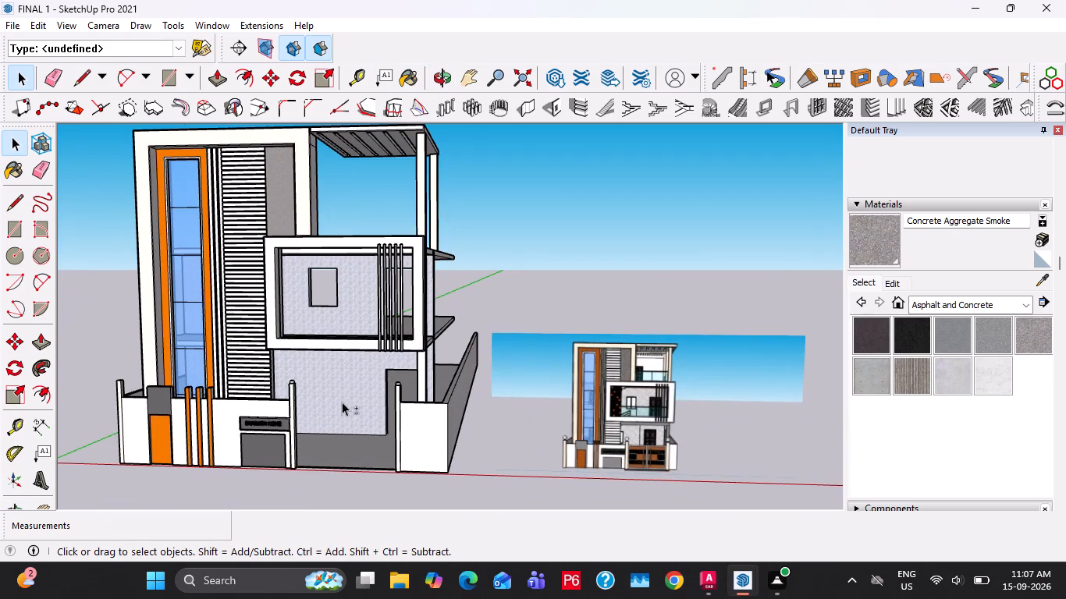
Open the projecting balcony frame's inner ring group and place a guide 2" from the back edge of its bottom ledge.
{"action": "middle_click_drag", "start_coordinate": [343, 402], "coordinate": [409, 438], "text": "shift"}
{"action": "scroll", "coordinate": [367, 285], "scroll_direction": "up", "scroll_amount": 4}
{"action": "scroll", "coordinate": [400, 364], "scroll_direction": "down", "scroll_amount": 5}
{"action": "middle_click_drag", "start_coordinate": [444, 402], "coordinate": [393, 391], "text": "shift"}
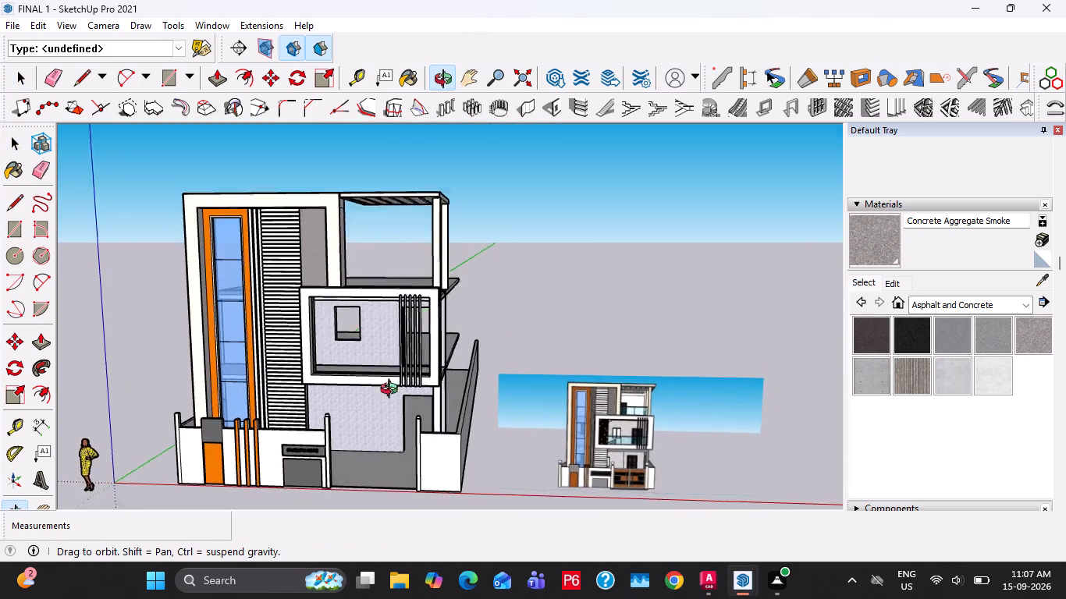
{"action": "middle_click_drag", "start_coordinate": [393, 391], "coordinate": [375, 444], "text": "shift"}
{"action": "scroll", "coordinate": [344, 401], "scroll_direction": "up", "scroll_amount": 10}
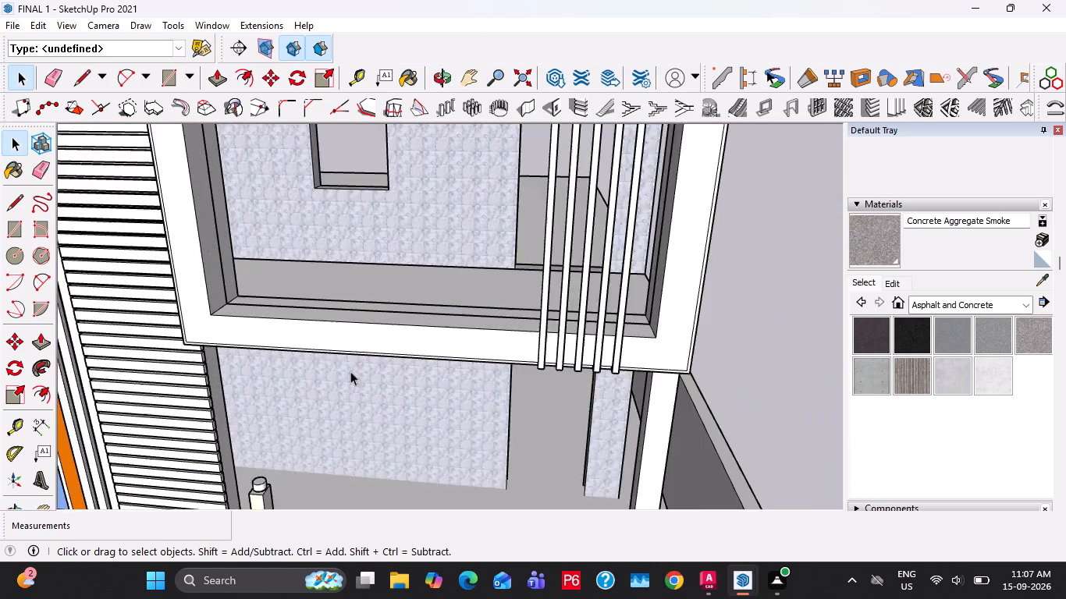
{"action": "scroll", "coordinate": [350, 371], "scroll_direction": "up", "scroll_amount": 4}
{"action": "middle_click_drag", "start_coordinate": [231, 305], "coordinate": [274, 446], "text": "shift"}
{"action": "scroll", "coordinate": [296, 358], "scroll_direction": "up", "scroll_amount": 3}
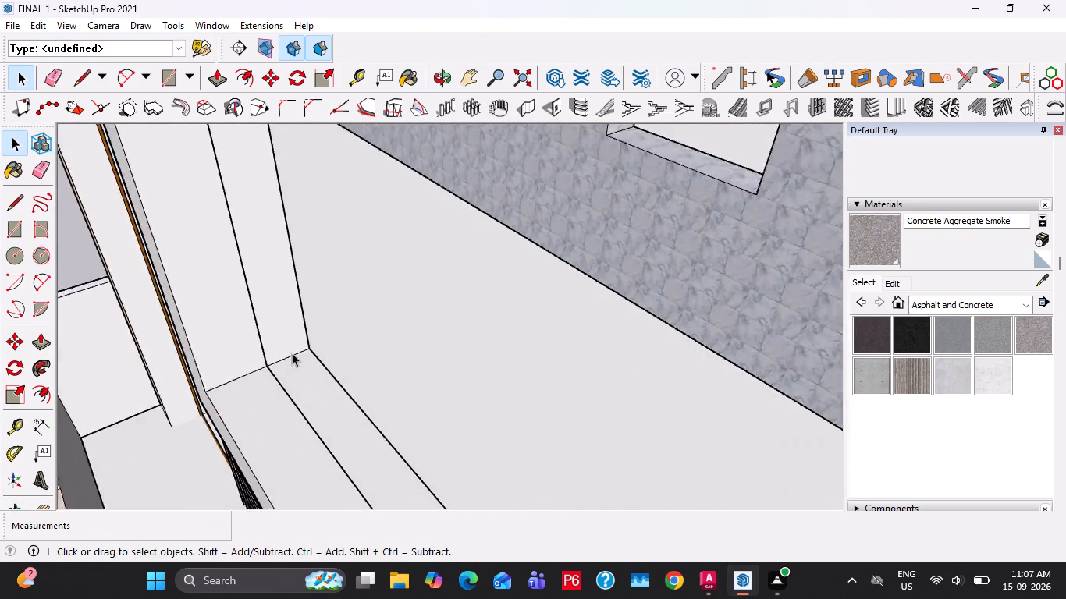
{"action": "scroll", "coordinate": [292, 353], "scroll_direction": "up", "scroll_amount": 7}
{"action": "middle_click_drag", "start_coordinate": [350, 396], "coordinate": [270, 363]}
{"action": "double_click", "coordinate": [283, 367]}
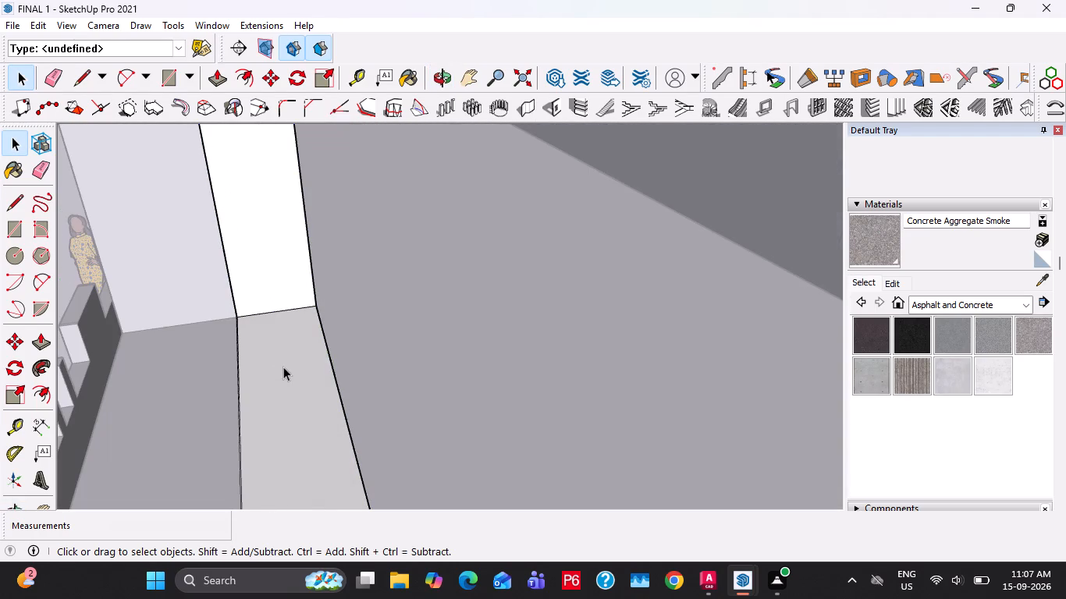
{"action": "key", "text": "t"}
{"action": "left_click", "coordinate": [334, 359]}
{"action": "type", "text": "2\""}
{"action": "key", "text": "Return"}
{"action": "key", "text": "space"}
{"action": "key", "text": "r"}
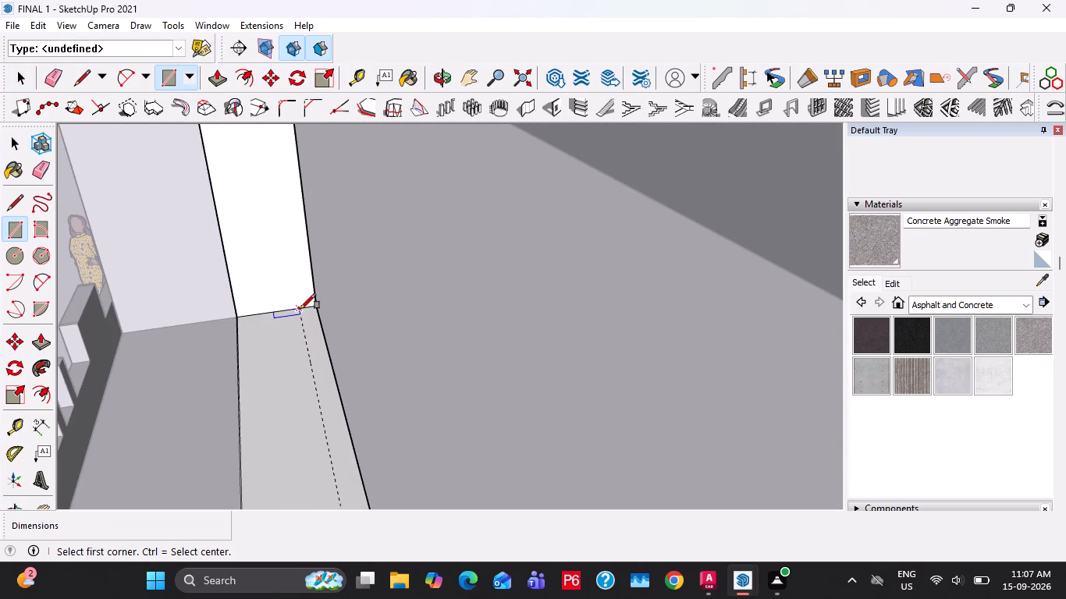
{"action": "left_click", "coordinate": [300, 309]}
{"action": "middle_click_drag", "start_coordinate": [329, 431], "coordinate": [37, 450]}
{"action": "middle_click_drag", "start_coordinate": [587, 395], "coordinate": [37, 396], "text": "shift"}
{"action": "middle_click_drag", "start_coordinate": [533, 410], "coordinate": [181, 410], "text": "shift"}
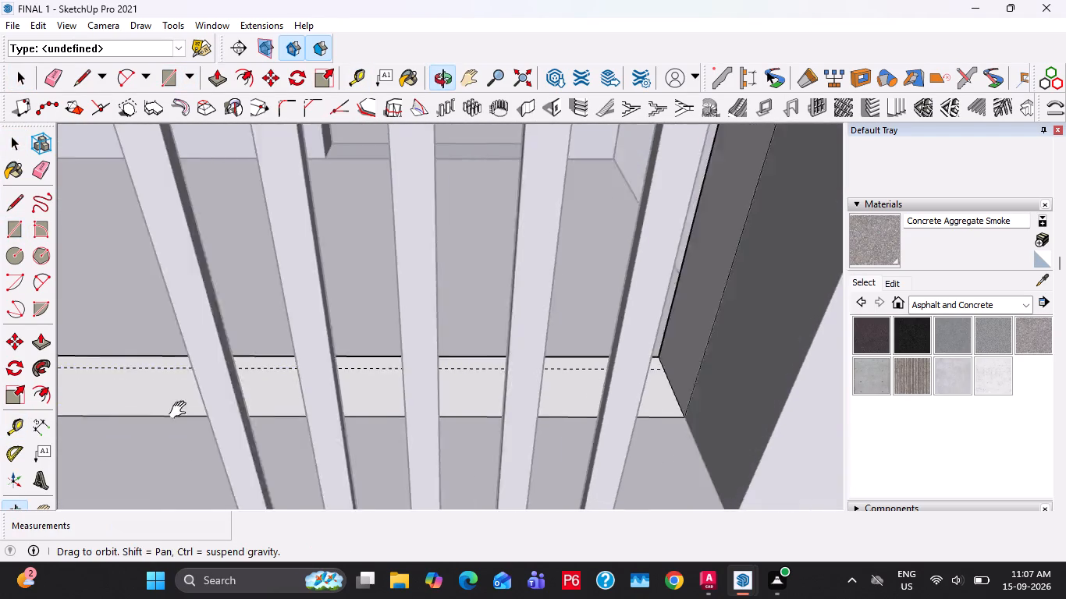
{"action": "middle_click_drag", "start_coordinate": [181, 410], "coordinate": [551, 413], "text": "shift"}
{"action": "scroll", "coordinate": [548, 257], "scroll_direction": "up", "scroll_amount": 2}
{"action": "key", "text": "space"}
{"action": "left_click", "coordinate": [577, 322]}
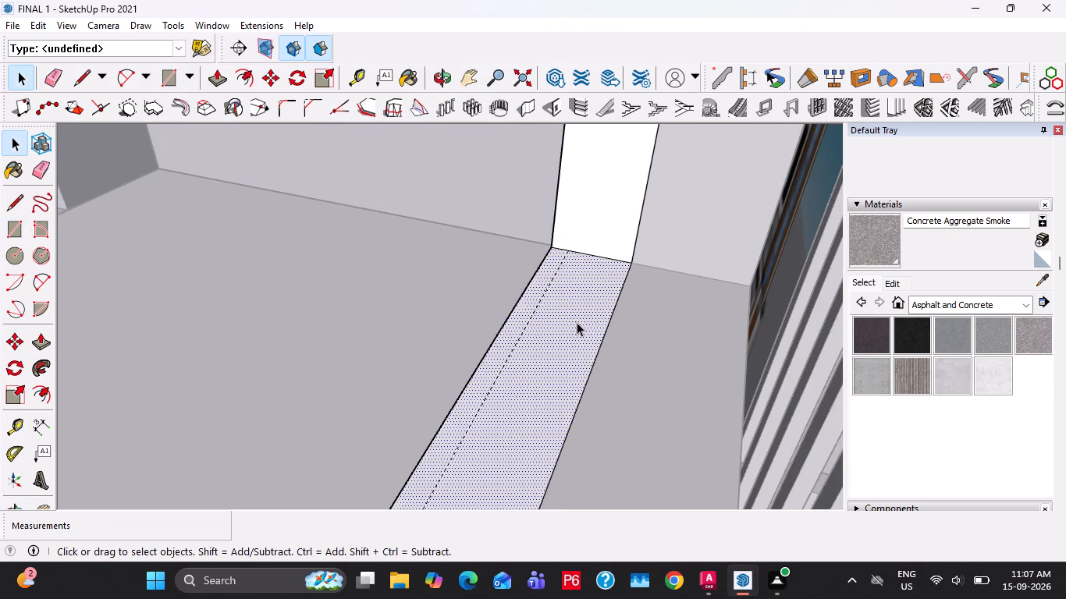
Close the group and draw a 12' 7 9/16" by 2" rectangle along the ledge, between its back edge and the guide.
{"action": "key", "text": "Escape"}
{"action": "key", "text": "Escape"}
{"action": "key", "text": "r"}
{"action": "left_click", "coordinate": [556, 243]}
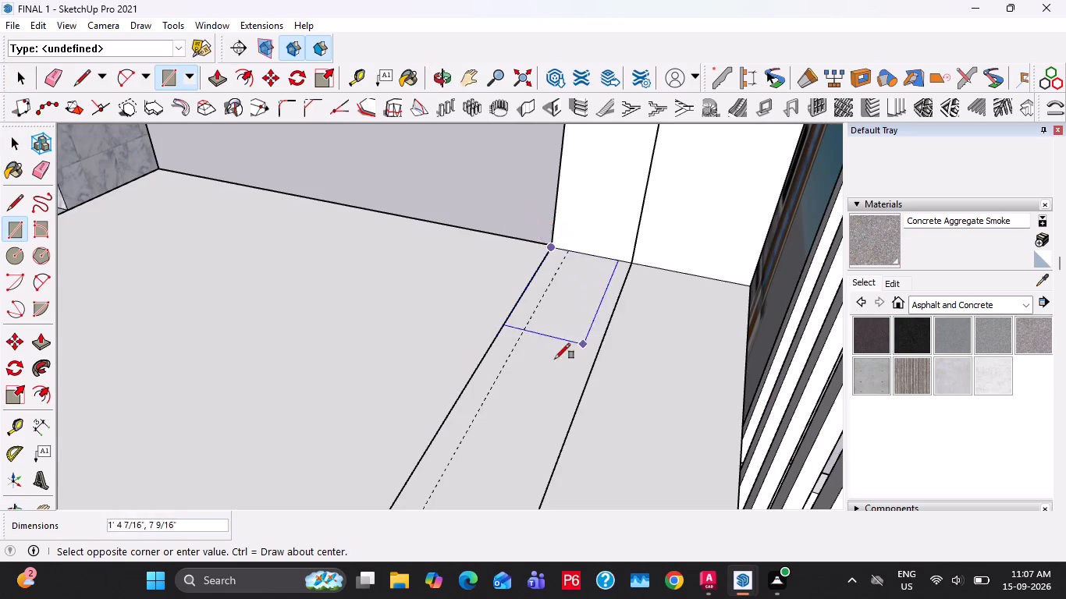
{"action": "middle_click_drag", "start_coordinate": [368, 397], "coordinate": [823, 344]}
{"action": "middle_click_drag", "start_coordinate": [481, 455], "coordinate": [898, 505], "text": "shift"}
{"action": "middle_click_drag", "start_coordinate": [335, 446], "coordinate": [389, 440], "text": "shift"}
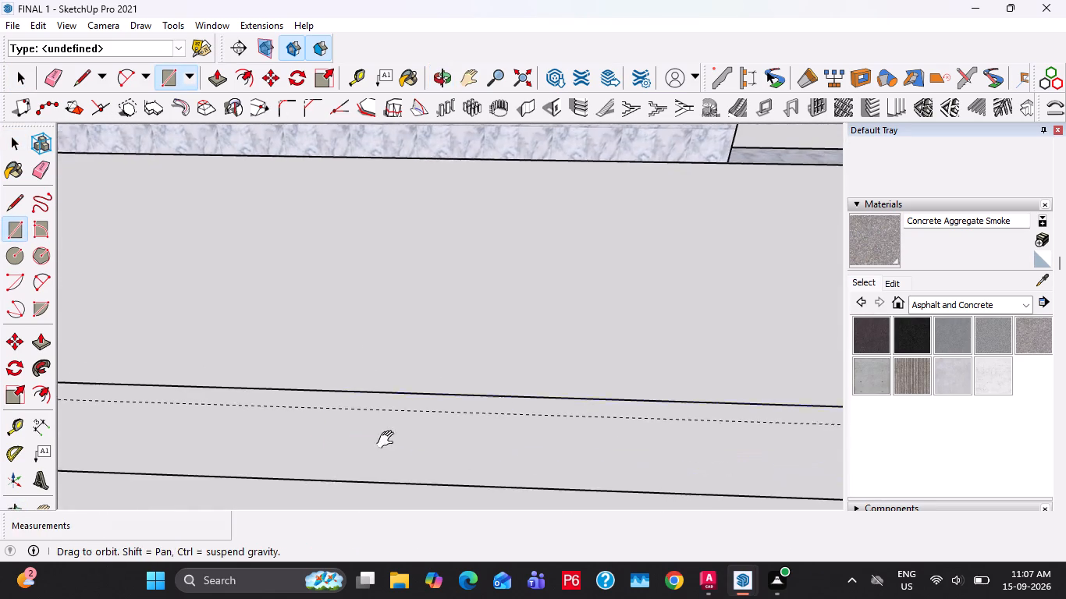
{"action": "middle_click_drag", "start_coordinate": [389, 440], "coordinate": [870, 414], "text": "shift"}
{"action": "scroll", "coordinate": [198, 332], "scroll_direction": "up", "scroll_amount": 6}
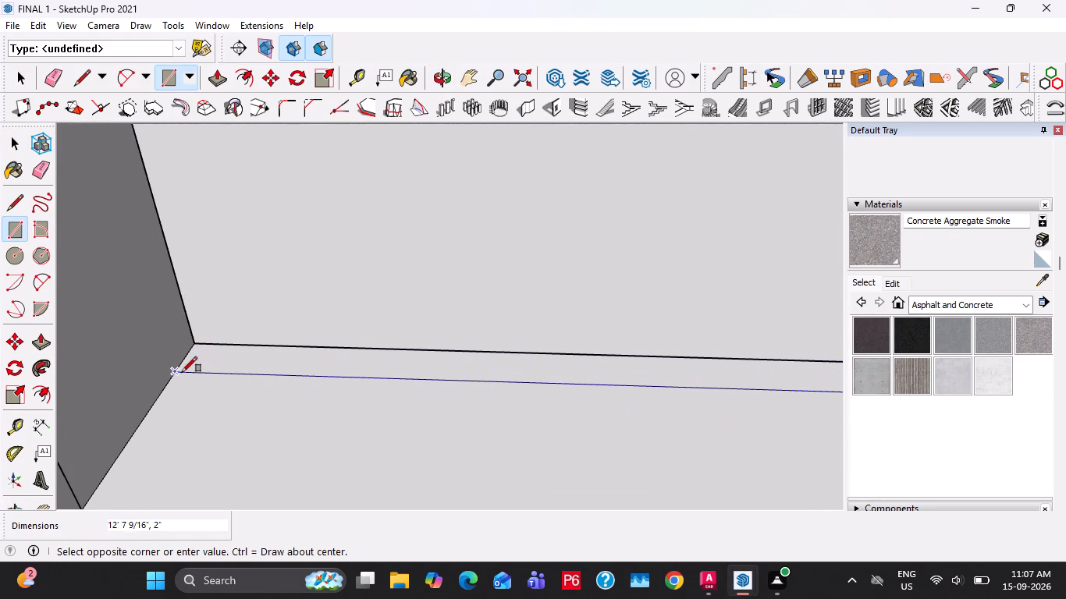
{"action": "left_click", "coordinate": [182, 372]}
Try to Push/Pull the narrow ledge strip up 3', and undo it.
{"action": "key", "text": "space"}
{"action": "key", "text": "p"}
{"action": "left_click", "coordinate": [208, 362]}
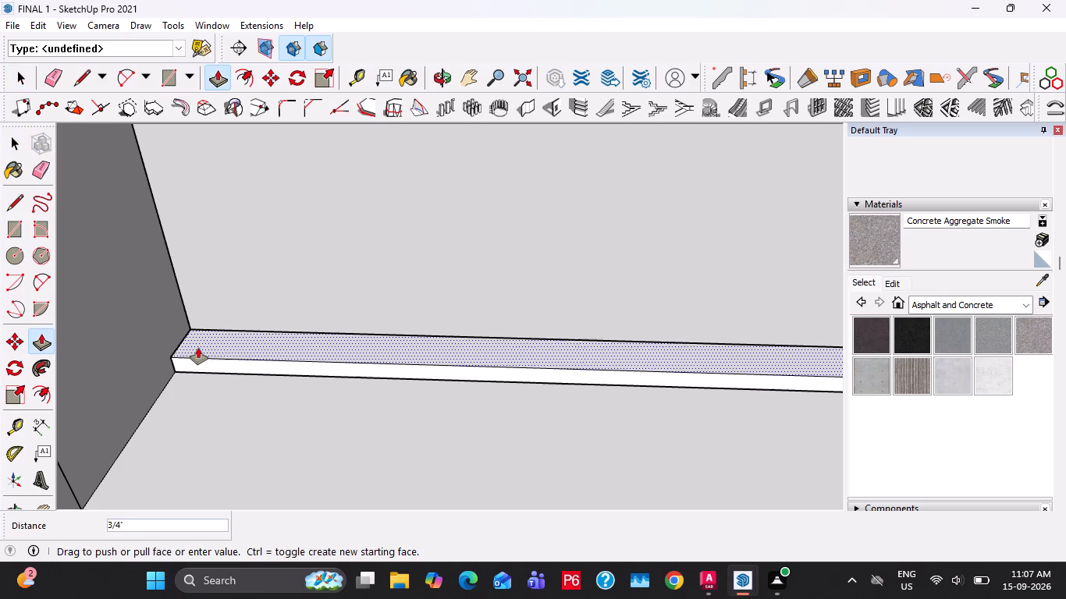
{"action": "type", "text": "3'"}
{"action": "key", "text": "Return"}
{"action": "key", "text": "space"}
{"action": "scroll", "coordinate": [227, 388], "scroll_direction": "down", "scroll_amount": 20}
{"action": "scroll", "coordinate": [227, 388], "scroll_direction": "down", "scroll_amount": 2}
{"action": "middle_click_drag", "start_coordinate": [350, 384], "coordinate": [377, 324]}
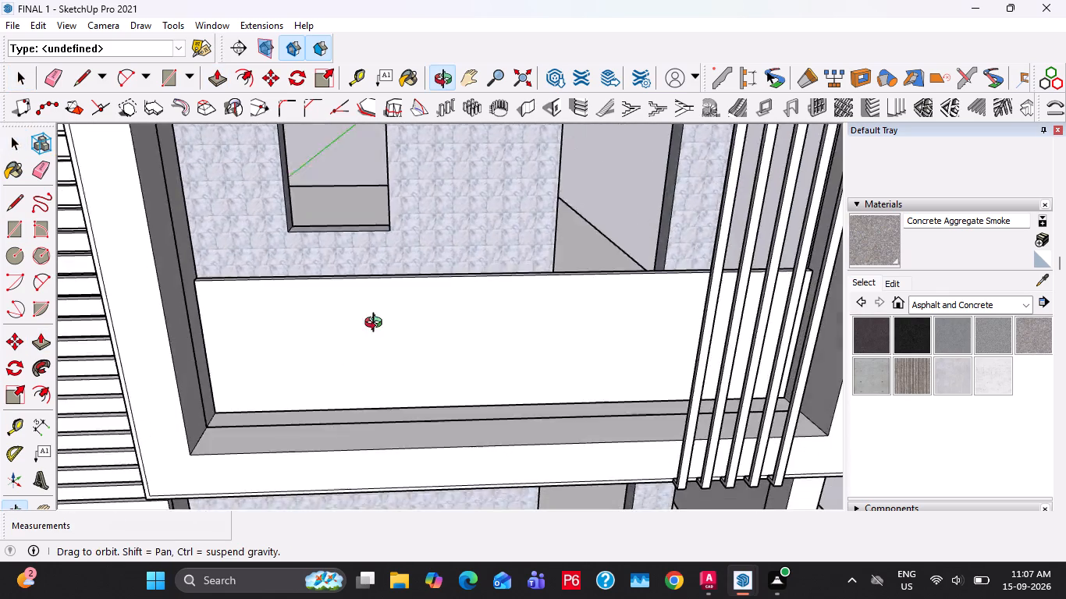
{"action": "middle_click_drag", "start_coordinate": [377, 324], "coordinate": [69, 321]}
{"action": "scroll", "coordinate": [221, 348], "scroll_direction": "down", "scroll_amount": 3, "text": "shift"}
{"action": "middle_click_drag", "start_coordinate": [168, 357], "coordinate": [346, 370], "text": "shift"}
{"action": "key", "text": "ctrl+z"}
Push/Pull the narrow ledge strip up 2" to form a low rail base across the balcony opening.
{"action": "scroll", "coordinate": [198, 399], "scroll_direction": "up", "scroll_amount": 9}
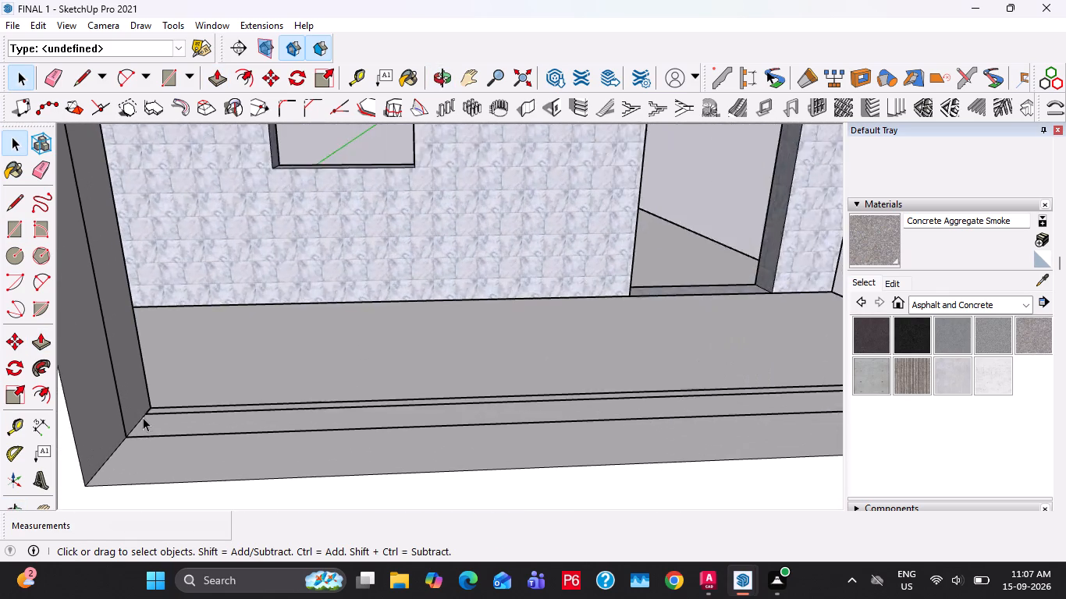
{"action": "scroll", "coordinate": [143, 417], "scroll_direction": "up", "scroll_amount": 4}
{"action": "left_click", "coordinate": [160, 407]}
{"action": "left_click", "coordinate": [160, 411]}
{"action": "key", "text": "p"}
{"action": "left_click", "coordinate": [160, 411]}
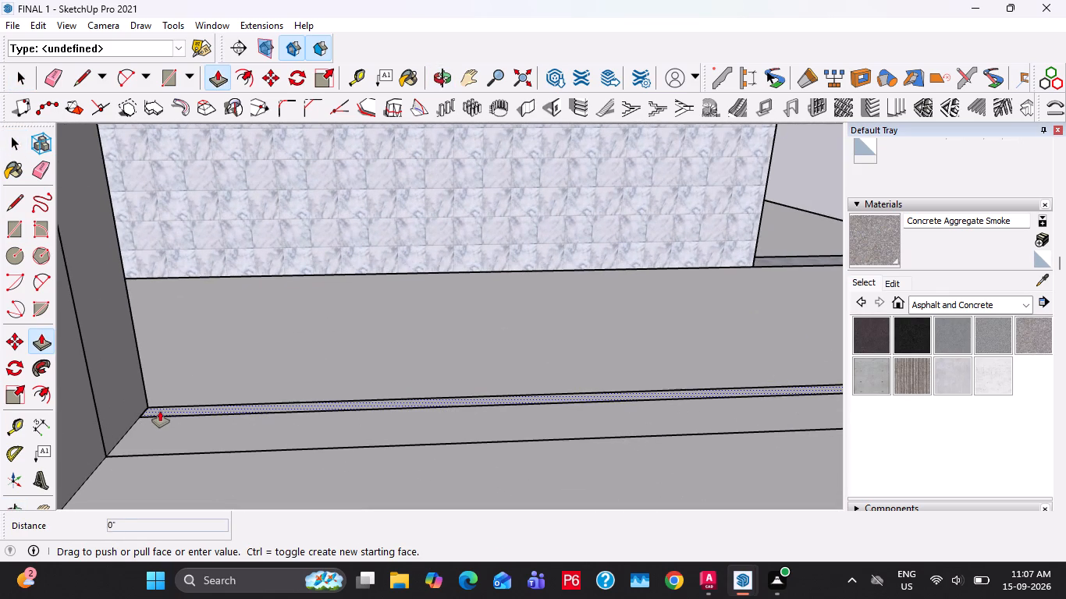
{"action": "type", "text": "2\""}
{"action": "key", "text": "Return"}
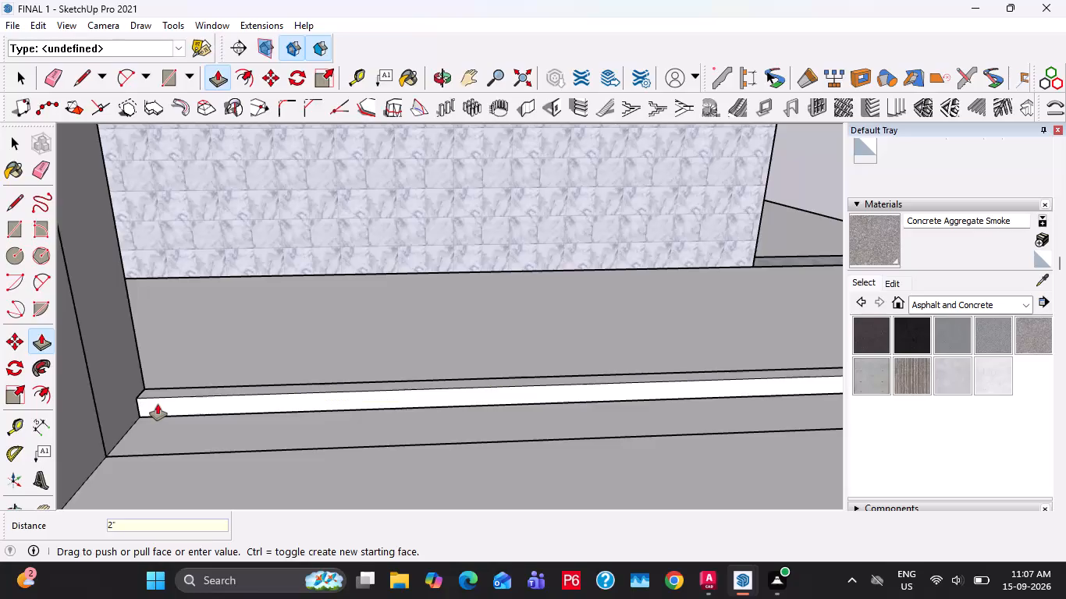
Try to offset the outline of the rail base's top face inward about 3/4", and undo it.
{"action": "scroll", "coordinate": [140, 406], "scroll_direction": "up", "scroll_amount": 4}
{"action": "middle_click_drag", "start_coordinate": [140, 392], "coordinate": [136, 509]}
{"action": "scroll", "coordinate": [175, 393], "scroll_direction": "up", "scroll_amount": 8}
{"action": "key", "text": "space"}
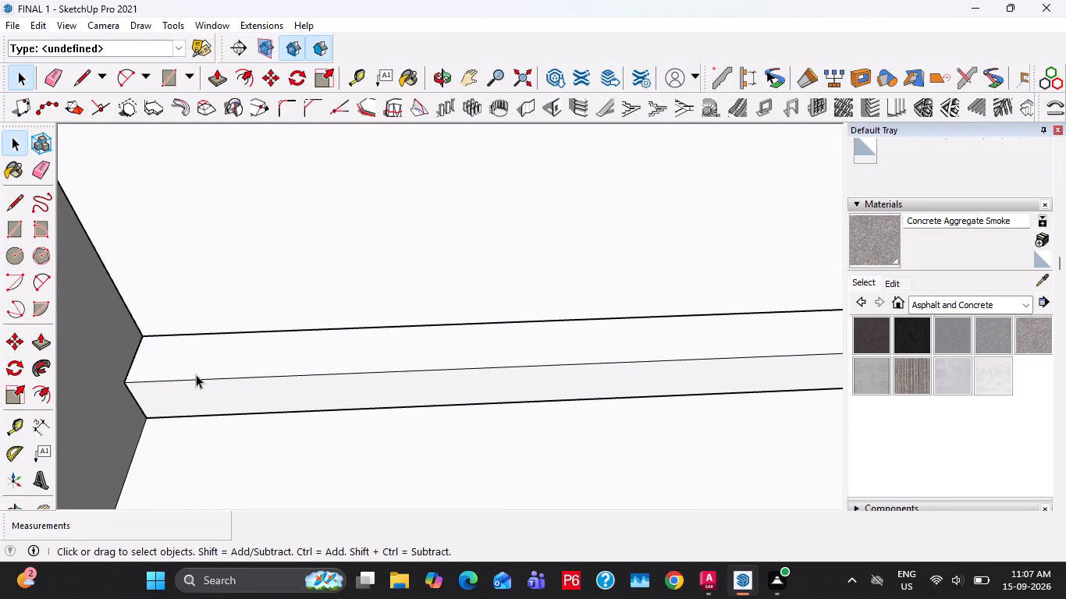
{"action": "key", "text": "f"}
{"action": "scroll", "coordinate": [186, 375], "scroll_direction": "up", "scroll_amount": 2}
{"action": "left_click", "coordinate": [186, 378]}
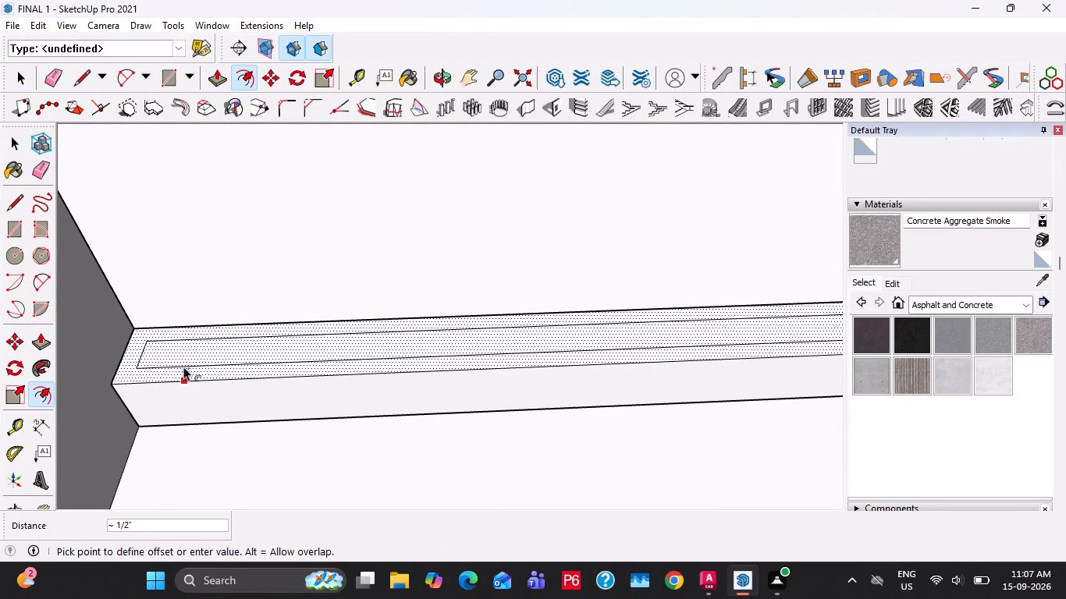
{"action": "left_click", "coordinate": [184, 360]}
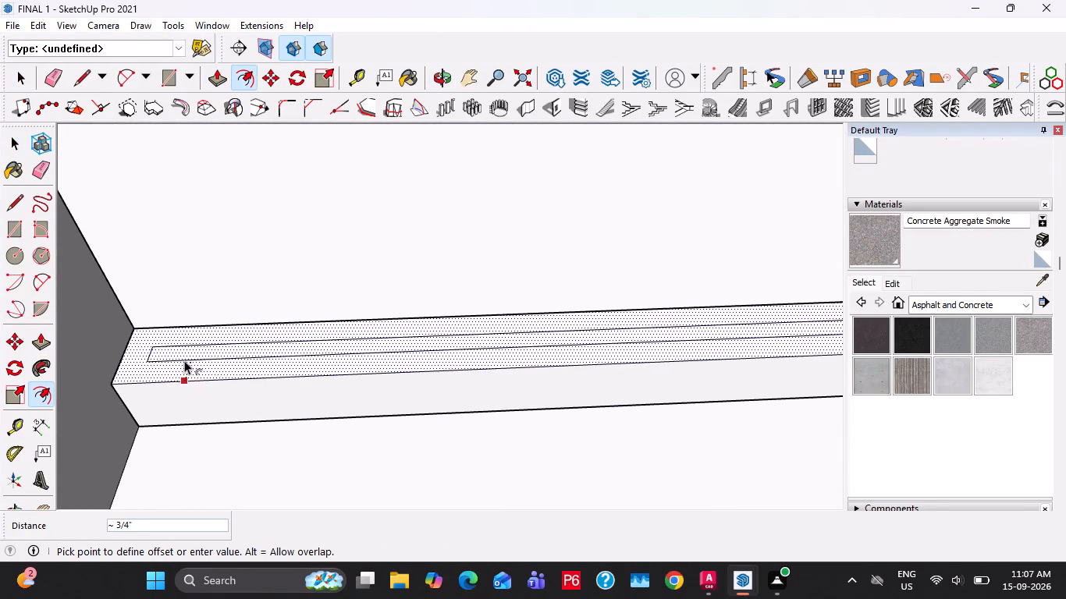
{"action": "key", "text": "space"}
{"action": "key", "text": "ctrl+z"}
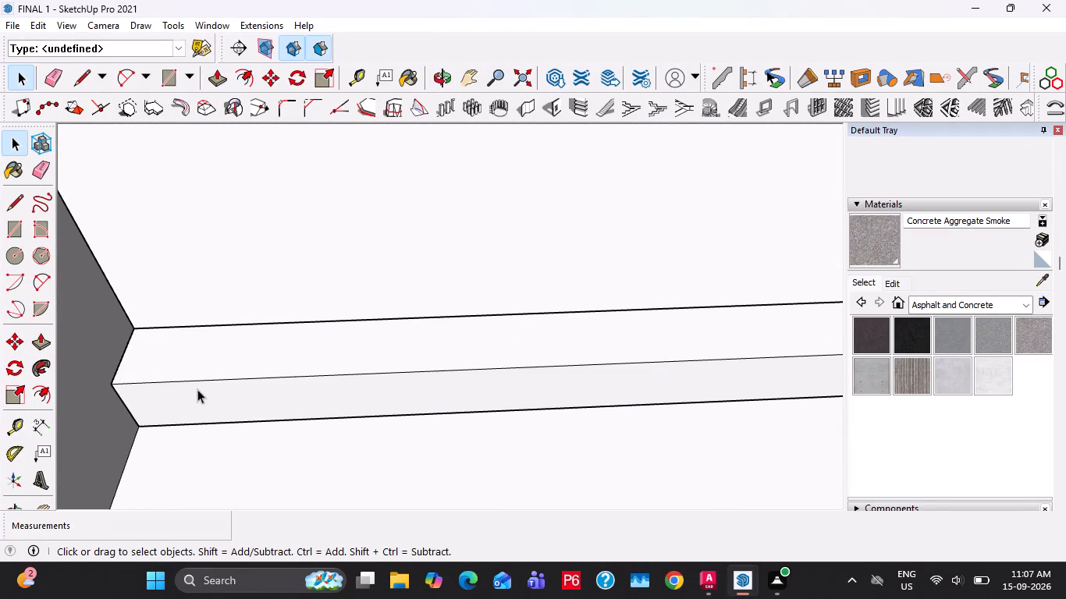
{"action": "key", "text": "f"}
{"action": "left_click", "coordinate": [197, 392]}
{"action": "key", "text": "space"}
Offset the outline of the rail base's top face inward about 1/2".
{"action": "left_click", "coordinate": [211, 346]}
{"action": "key", "text": "f"}
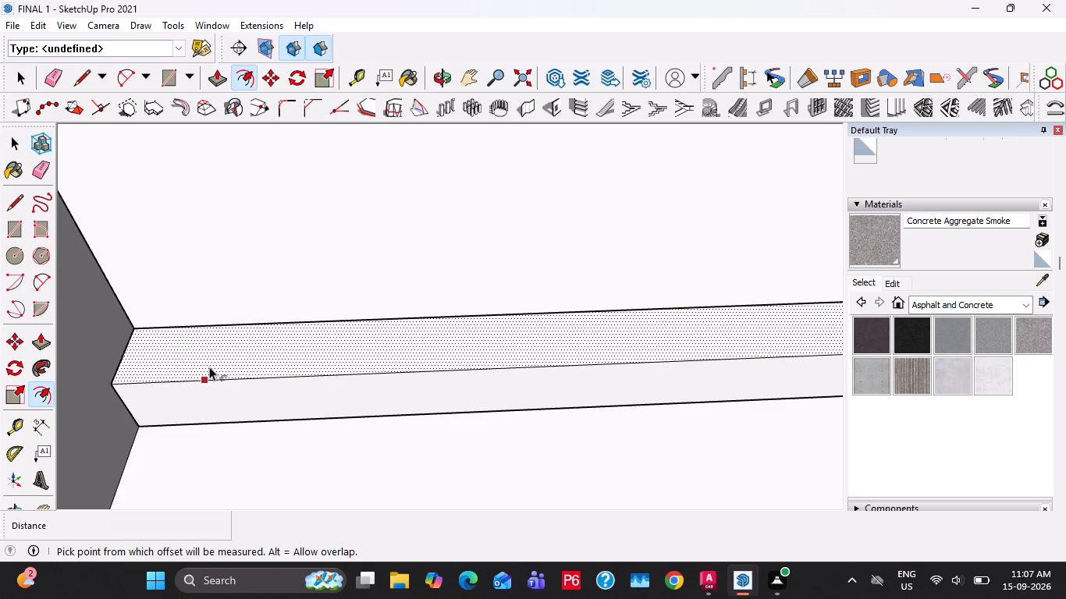
{"action": "left_click", "coordinate": [209, 367]}
{"action": "left_click", "coordinate": [208, 365]}
{"action": "key", "text": "space"}
Push/Pull the inner strip of the rail base's top face down 1" to cut a groove.
{"action": "scroll", "coordinate": [162, 347], "scroll_direction": "up", "scroll_amount": 2}
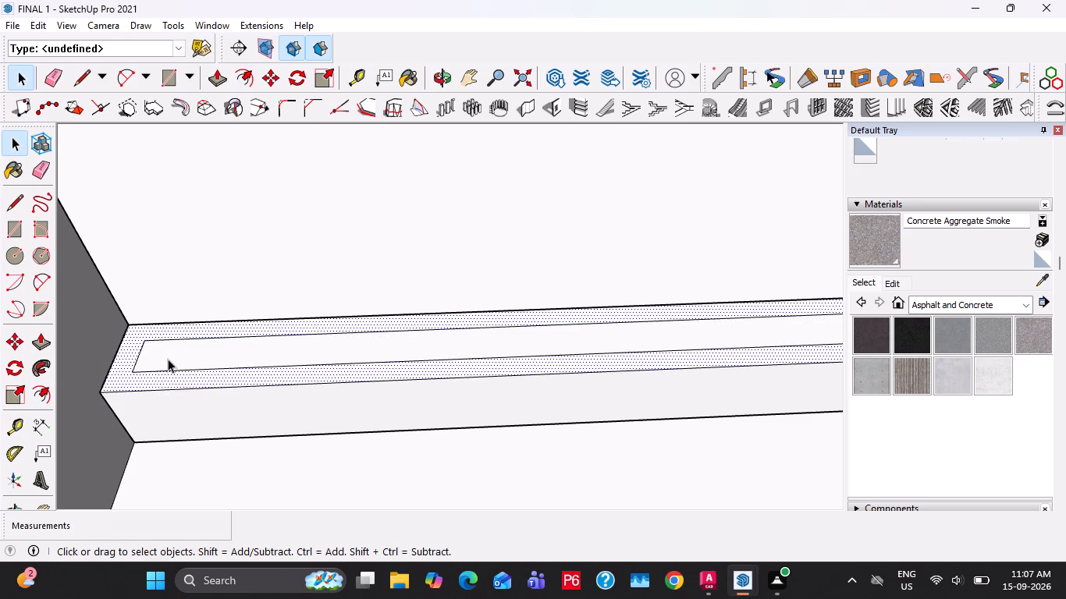
{"action": "left_click", "coordinate": [168, 359]}
{"action": "key", "text": "p"}
{"action": "left_click", "coordinate": [168, 359]}
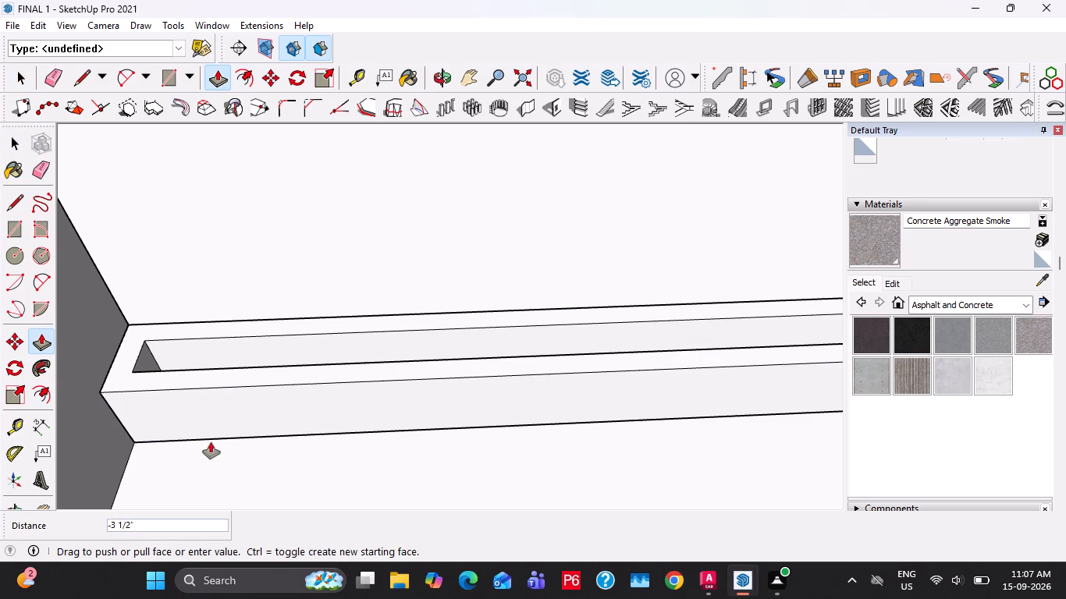
{"action": "scroll", "coordinate": [169, 396], "scroll_direction": "up", "scroll_amount": 3}
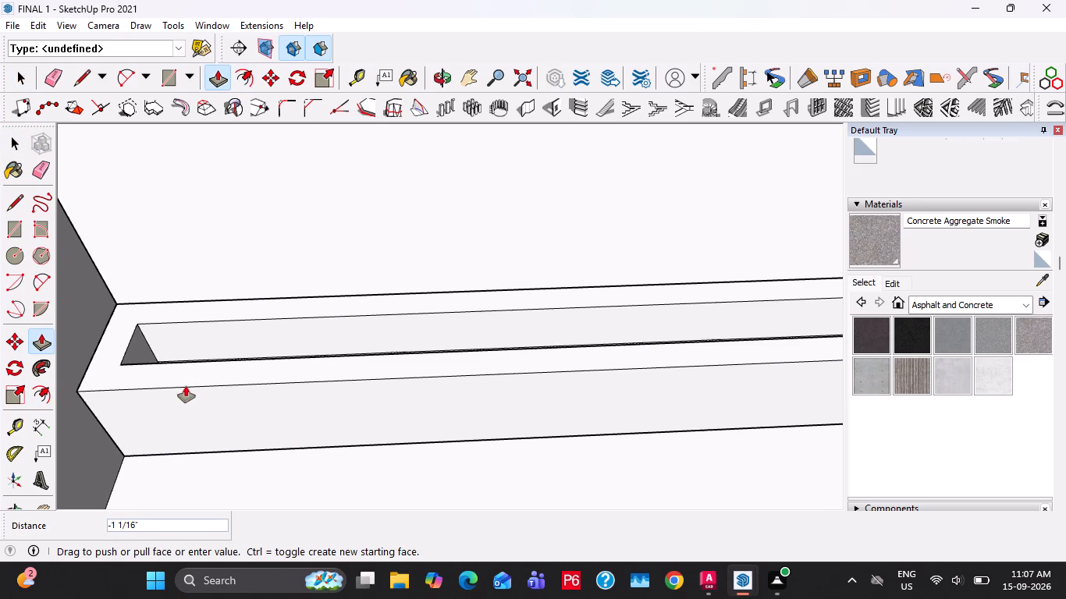
{"action": "type", "text": "1\""}
{"action": "key", "text": "Return"}
Push/Pull away the about 1/2" thick end walls at both ends of the groove so the channel is open-ended.
{"action": "middle_click_drag", "start_coordinate": [186, 395], "coordinate": [187, 441]}
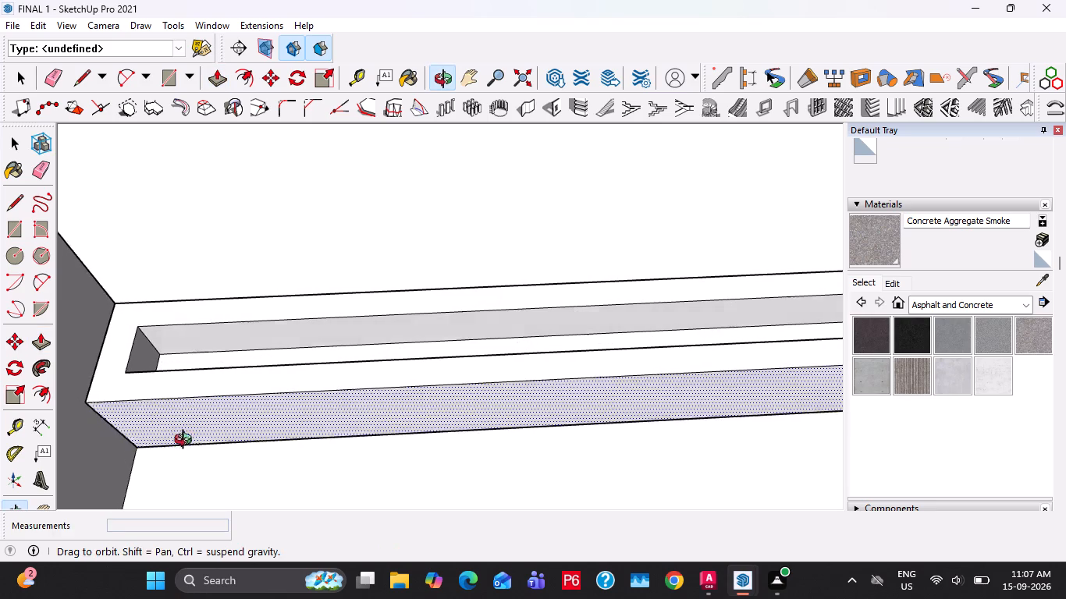
{"action": "middle_click_drag", "start_coordinate": [187, 441], "coordinate": [187, 450]}
{"action": "left_click", "coordinate": [152, 359]}
{"action": "left_click", "coordinate": [105, 350]}
{"action": "scroll", "coordinate": [116, 357], "scroll_direction": "down", "scroll_amount": 6}
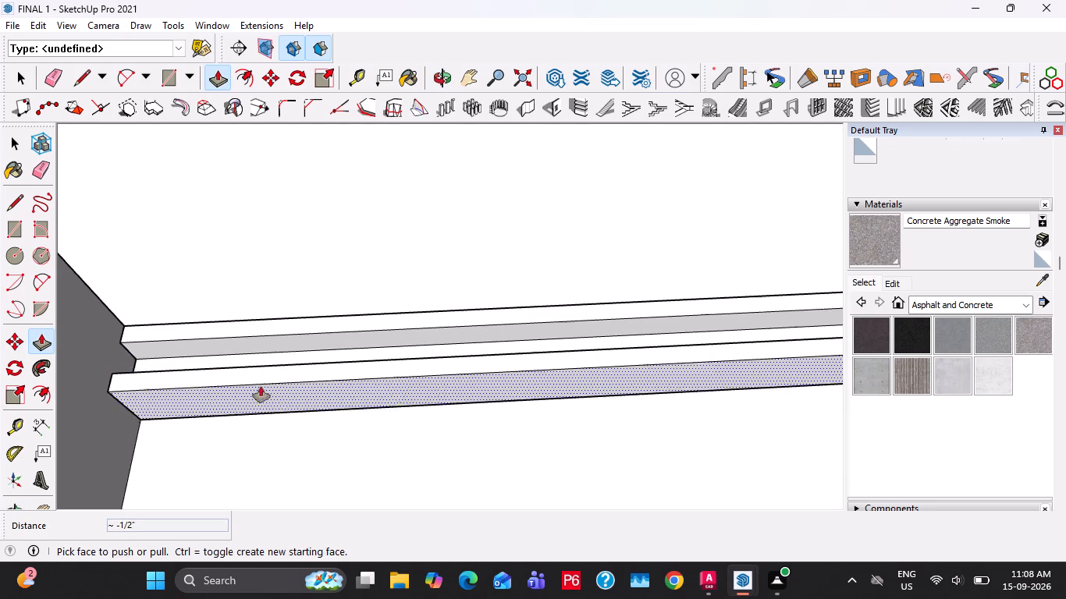
{"action": "middle_click_drag", "start_coordinate": [464, 399], "coordinate": [0, 391], "text": "shift"}
{"action": "scroll", "coordinate": [379, 415], "scroll_direction": "down", "scroll_amount": 13}
{"action": "middle_click_drag", "start_coordinate": [737, 424], "coordinate": [31, 406], "text": "shift"}
{"action": "middle_click_drag", "start_coordinate": [615, 385], "coordinate": [94, 422], "text": "shift"}
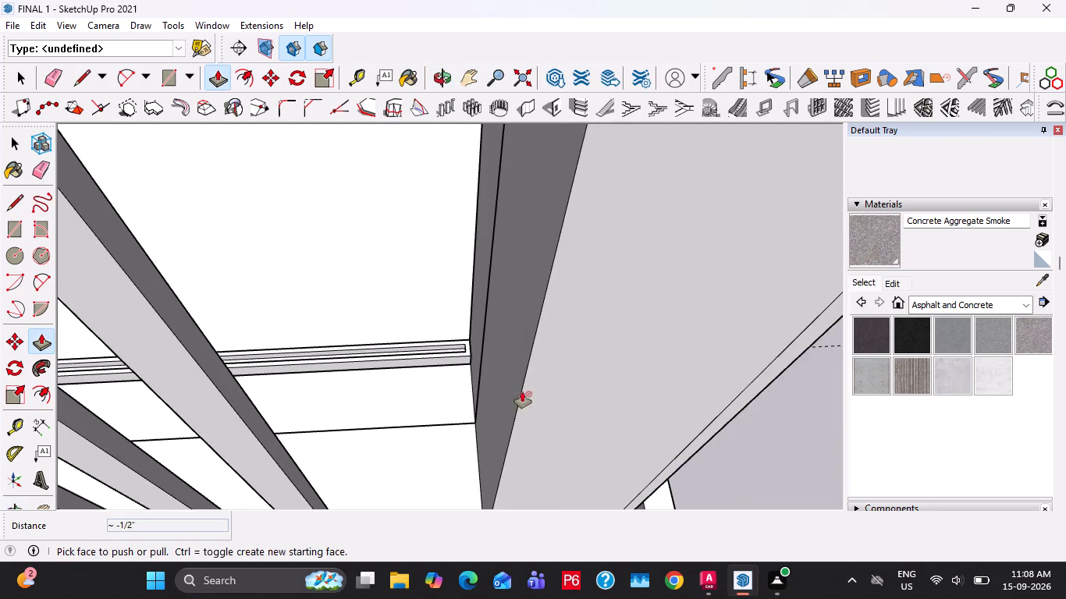
{"action": "middle_click_drag", "start_coordinate": [522, 391], "coordinate": [605, 385], "text": "shift"}
{"action": "scroll", "coordinate": [386, 339], "scroll_direction": "up", "scroll_amount": 15}
{"action": "left_click", "coordinate": [459, 377]}
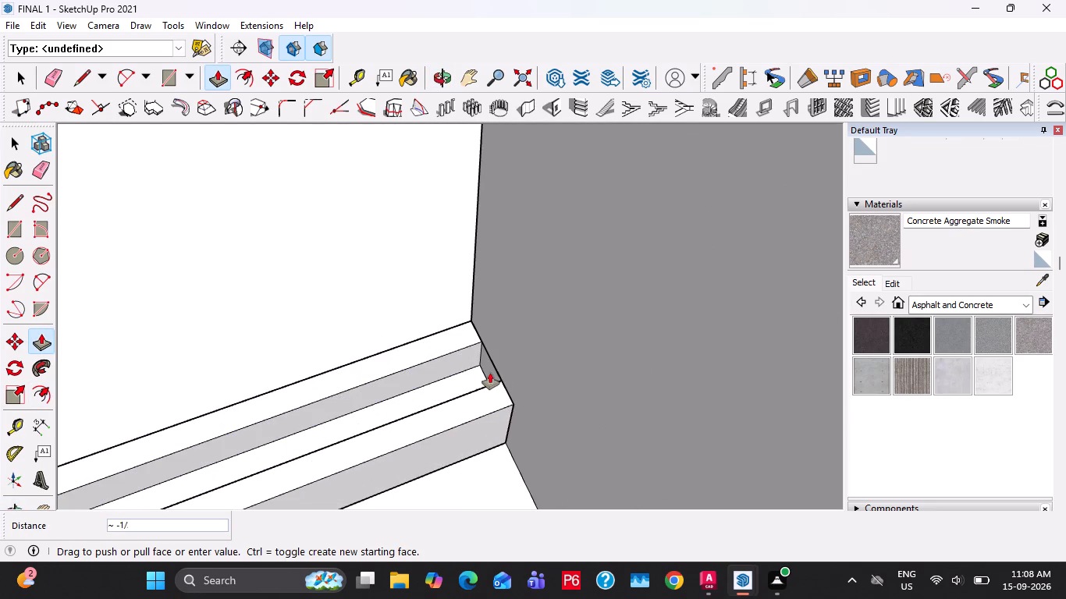
{"action": "left_click", "coordinate": [502, 371]}
Select the whole grooved channel and make it a group.
{"action": "key", "text": "space"}
{"action": "triple_click", "coordinate": [461, 431]}
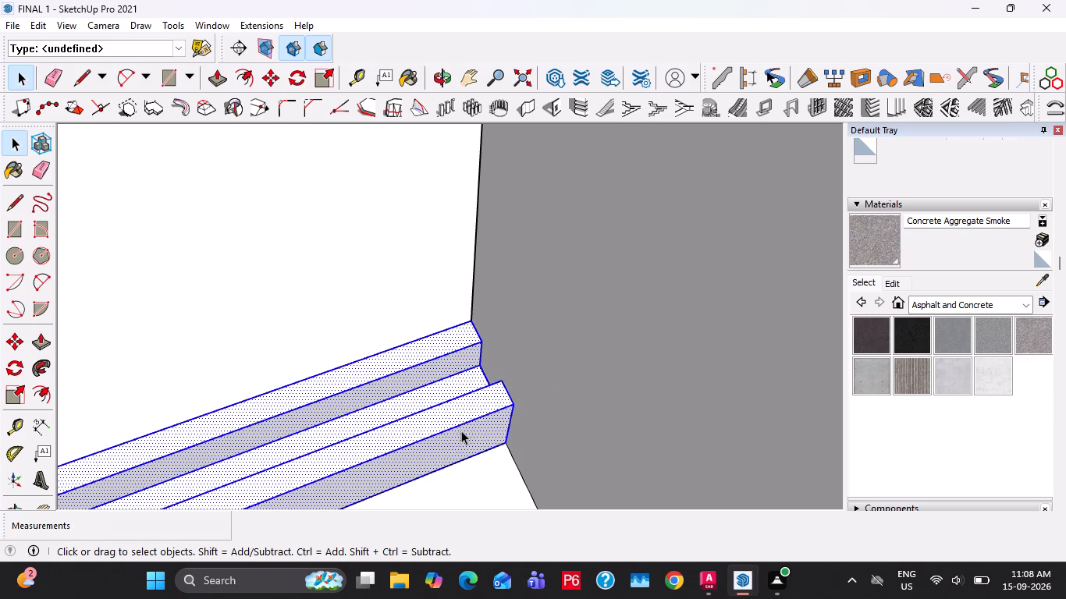
{"action": "left_click", "coordinate": [461, 431]}
{"action": "right_click", "coordinate": [461, 431]}
{"action": "left_click", "coordinate": [524, 298]}
Open the channel group, copy the lower inside edge of its groove, and close the group.
{"action": "scroll", "coordinate": [364, 408], "scroll_direction": "up", "scroll_amount": 1}
{"action": "middle_click_drag", "start_coordinate": [364, 409], "coordinate": [677, 434]}
{"action": "scroll", "coordinate": [578, 346], "scroll_direction": "up", "scroll_amount": 4}
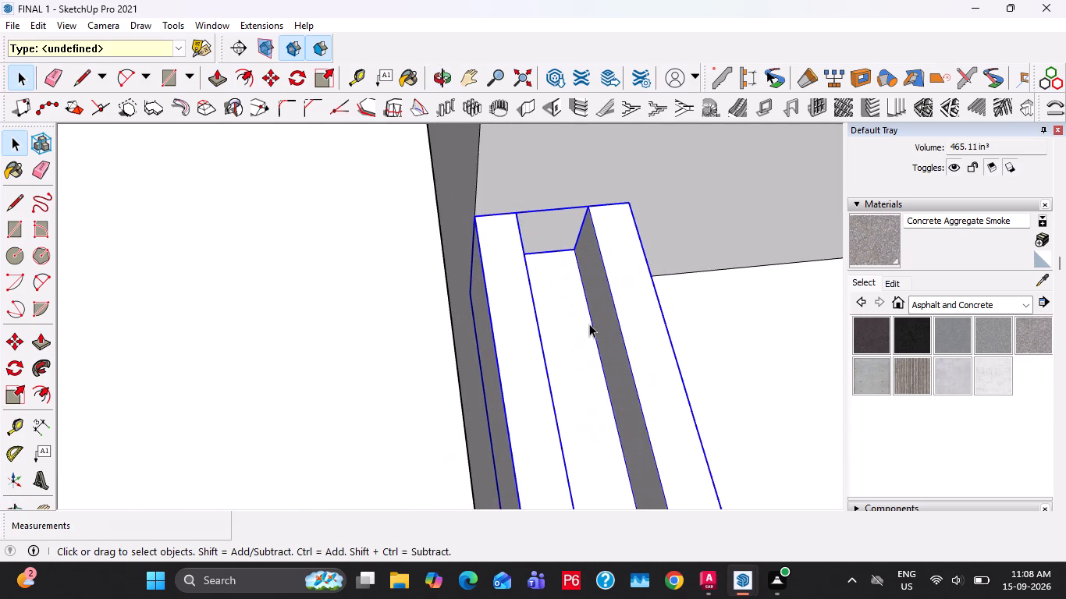
{"action": "left_click", "coordinate": [589, 322]}
{"action": "scroll", "coordinate": [583, 305], "scroll_direction": "up", "scroll_amount": 5}
{"action": "double_click", "coordinate": [583, 299]}
{"action": "left_click", "coordinate": [585, 280]}
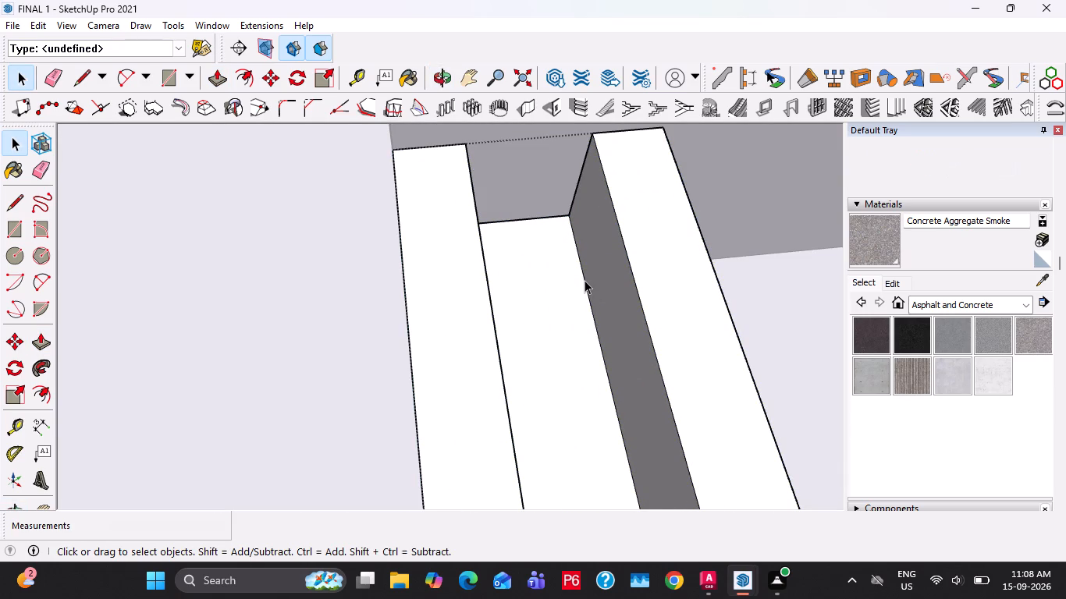
{"action": "key", "text": "ctrl+c"}
{"action": "key", "text": "Escape"}
{"action": "key", "text": "Escape"}
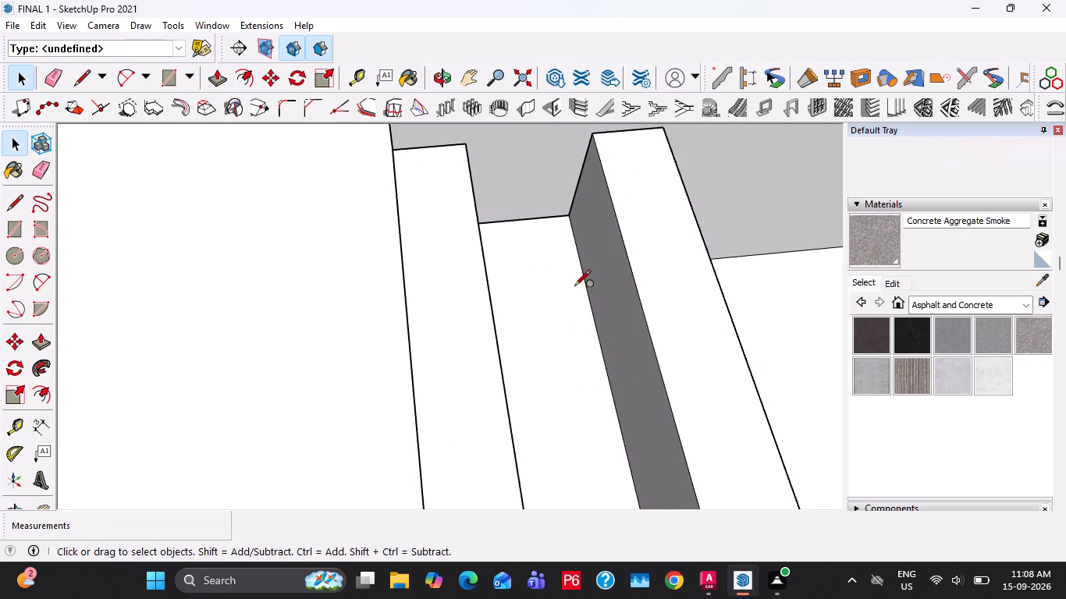
{"action": "key", "text": "c"}
{"action": "key", "text": "Escape"}
{"action": "key", "text": "Escape"}
Paste the copied edge lengthwise onto the groove floor, with its end at the midpoint of the floor's end edge.
{"action": "key", "text": "ctrl+v"}
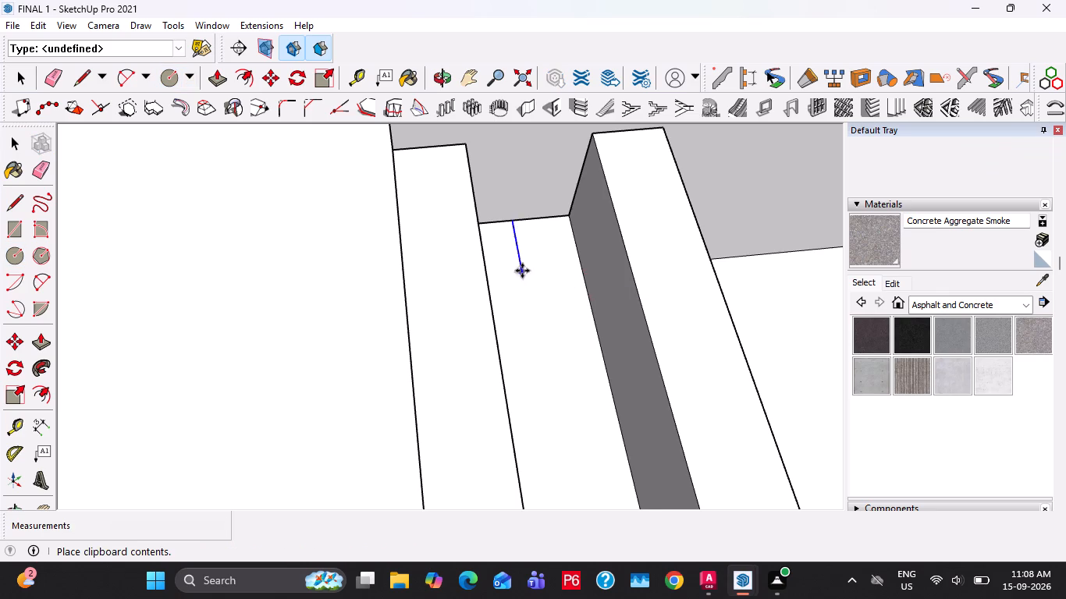
{"action": "scroll", "coordinate": [521, 271], "scroll_direction": "up", "scroll_amount": 2}
{"action": "scroll", "coordinate": [553, 374], "scroll_direction": "down", "scroll_amount": 13}
{"action": "middle_click_drag", "start_coordinate": [547, 438], "coordinate": [208, 427]}
{"action": "middle_click_drag", "start_coordinate": [341, 443], "coordinate": [183, 314], "text": "shift"}
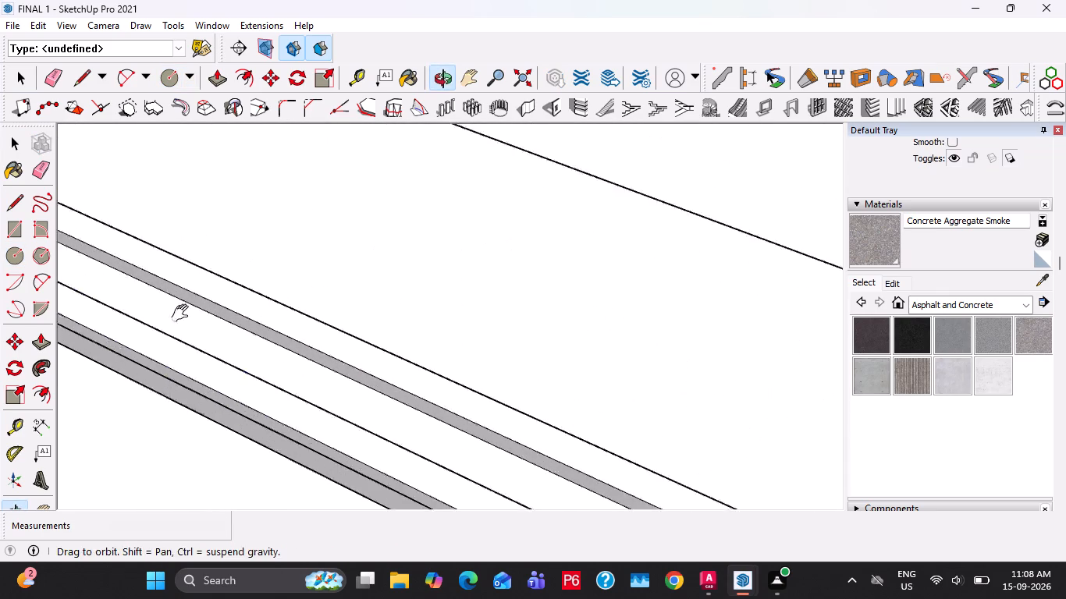
{"action": "middle_click_drag", "start_coordinate": [183, 314], "coordinate": [13, 224], "text": "shift"}
{"action": "scroll", "coordinate": [313, 357], "scroll_direction": "down", "scroll_amount": 13}
{"action": "middle_click_drag", "start_coordinate": [452, 408], "coordinate": [156, 250], "text": "shift"}
{"action": "middle_click_drag", "start_coordinate": [470, 431], "coordinate": [391, 508]}
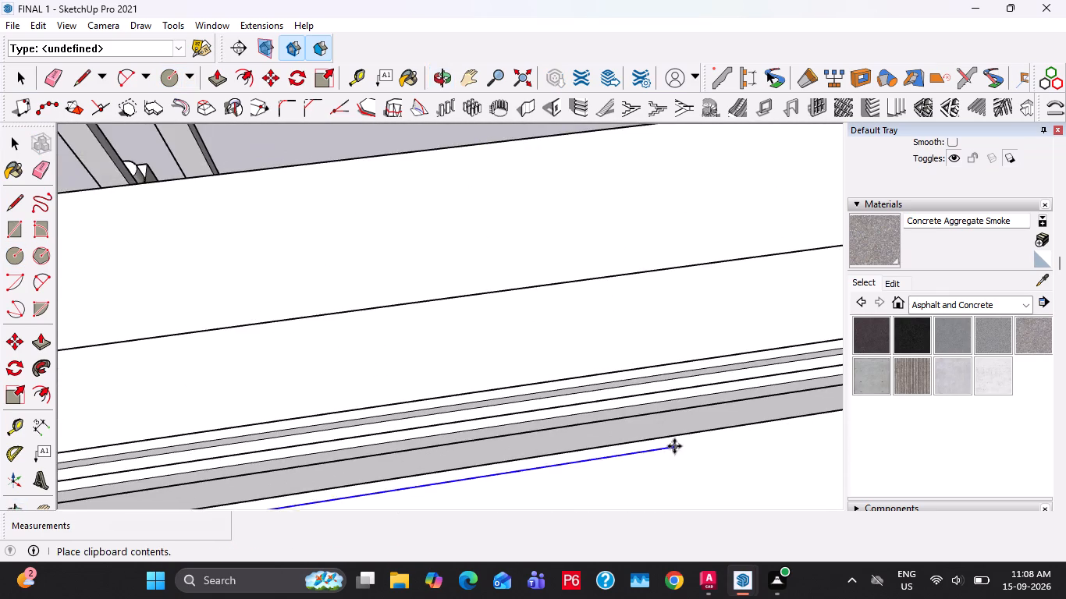
{"action": "middle_click_drag", "start_coordinate": [662, 444], "coordinate": [241, 479]}
{"action": "middle_click_drag", "start_coordinate": [646, 390], "coordinate": [226, 472], "text": "shift"}
{"action": "middle_click_drag", "start_coordinate": [734, 384], "coordinate": [219, 446], "text": "shift"}
{"action": "middle_click_drag", "start_coordinate": [615, 380], "coordinate": [497, 410], "text": "shift"}
{"action": "scroll", "coordinate": [556, 391], "scroll_direction": "up", "scroll_amount": 9}
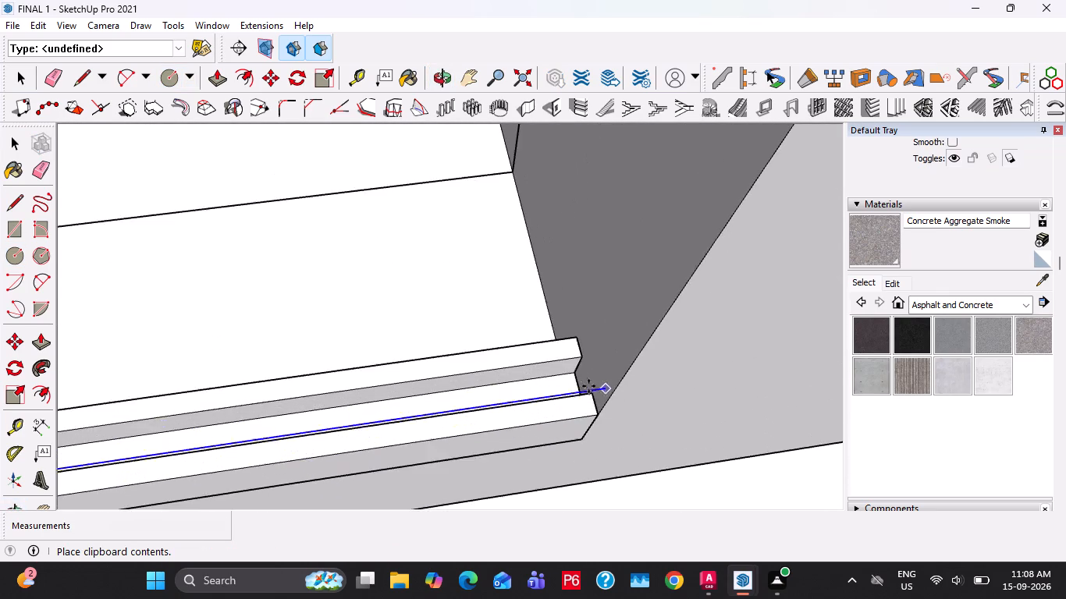
{"action": "scroll", "coordinate": [588, 386], "scroll_direction": "up", "scroll_amount": 11}
{"action": "left_click", "coordinate": [577, 395]}
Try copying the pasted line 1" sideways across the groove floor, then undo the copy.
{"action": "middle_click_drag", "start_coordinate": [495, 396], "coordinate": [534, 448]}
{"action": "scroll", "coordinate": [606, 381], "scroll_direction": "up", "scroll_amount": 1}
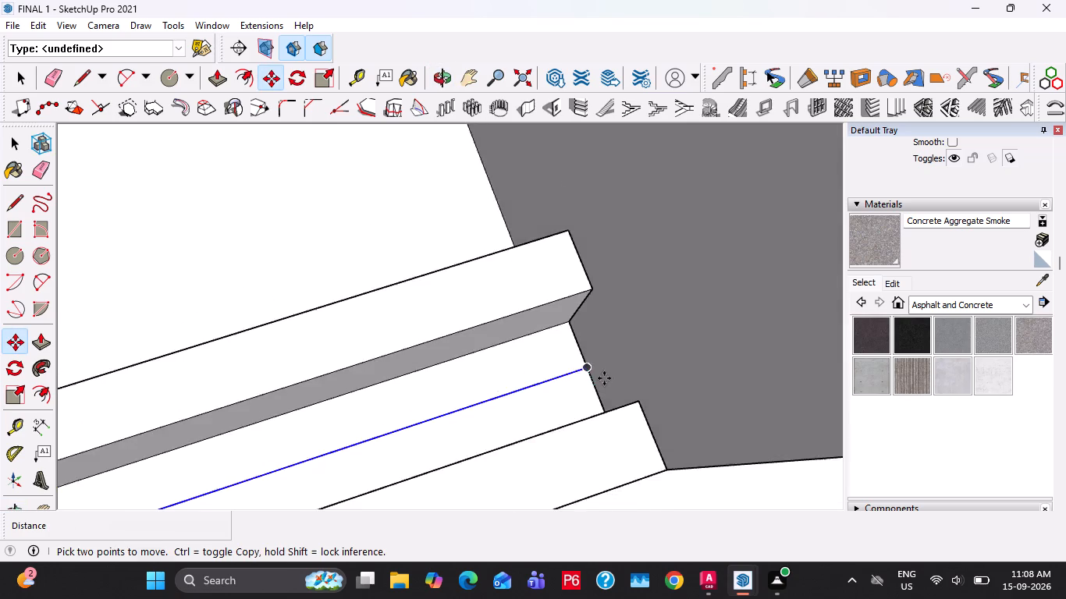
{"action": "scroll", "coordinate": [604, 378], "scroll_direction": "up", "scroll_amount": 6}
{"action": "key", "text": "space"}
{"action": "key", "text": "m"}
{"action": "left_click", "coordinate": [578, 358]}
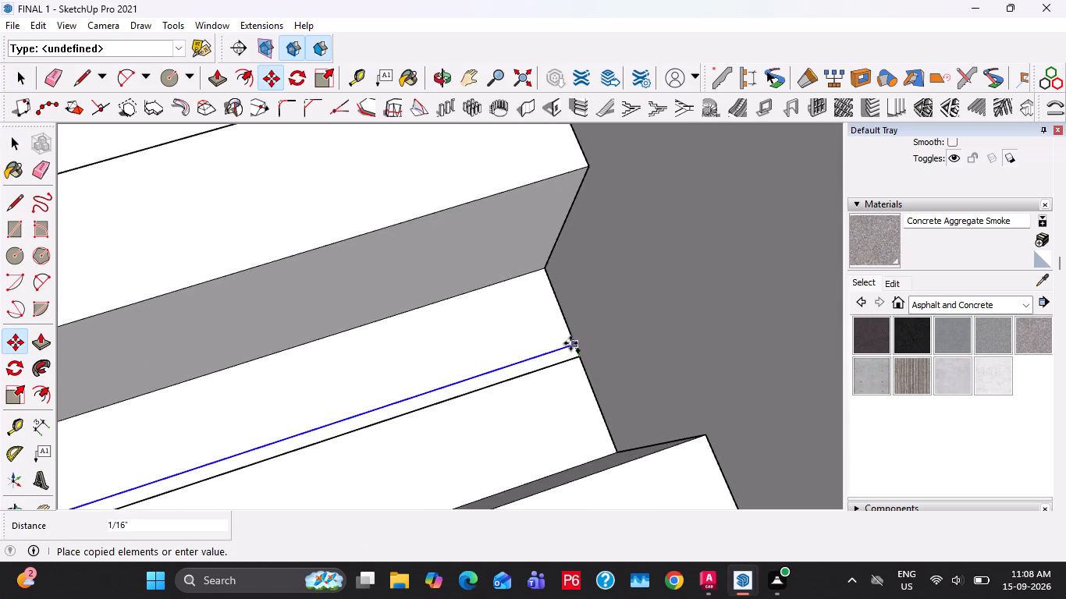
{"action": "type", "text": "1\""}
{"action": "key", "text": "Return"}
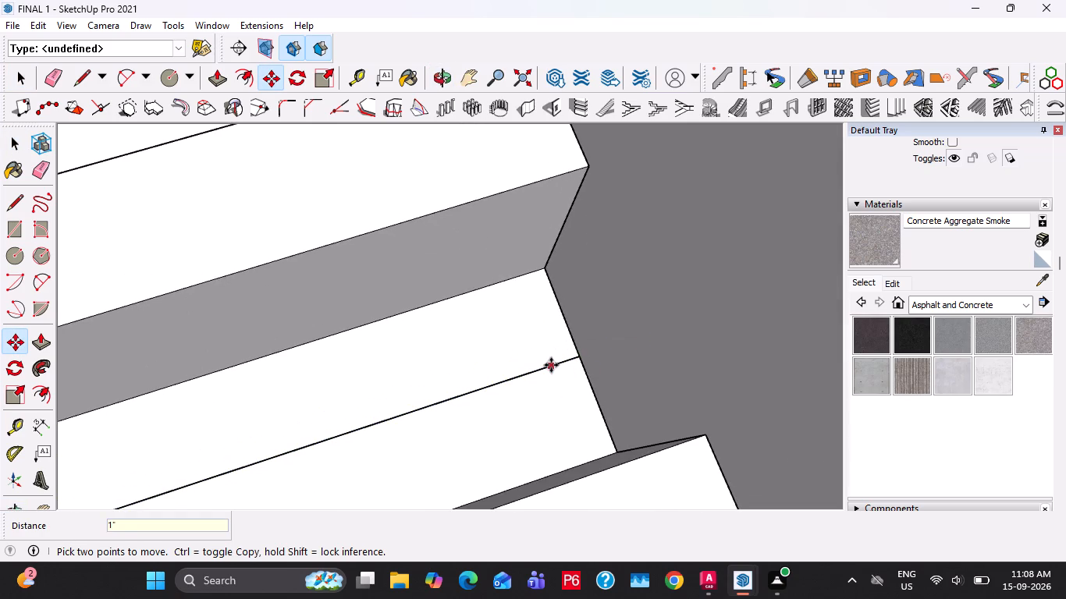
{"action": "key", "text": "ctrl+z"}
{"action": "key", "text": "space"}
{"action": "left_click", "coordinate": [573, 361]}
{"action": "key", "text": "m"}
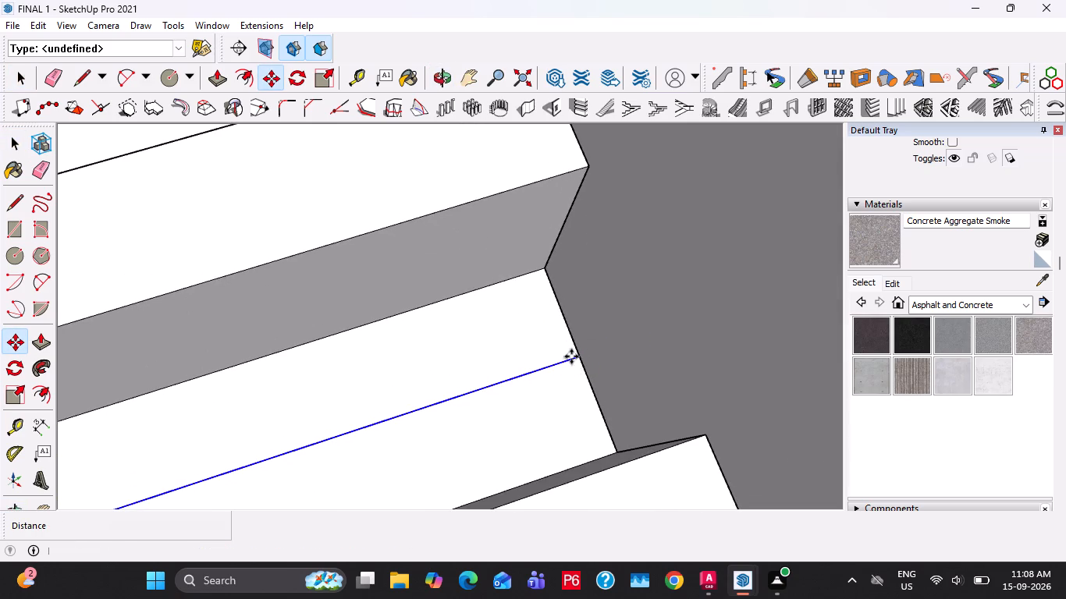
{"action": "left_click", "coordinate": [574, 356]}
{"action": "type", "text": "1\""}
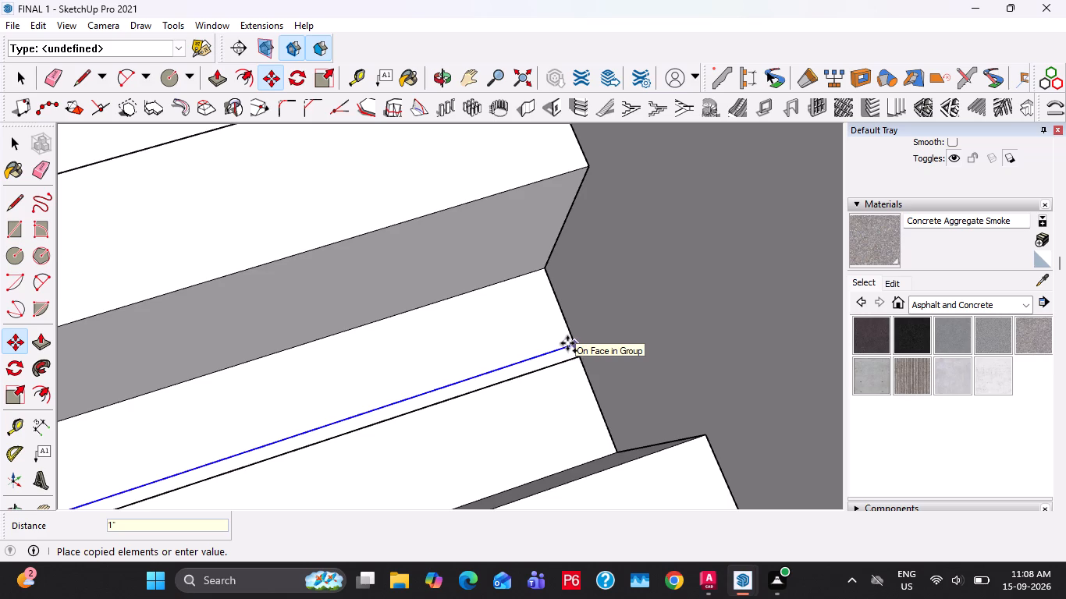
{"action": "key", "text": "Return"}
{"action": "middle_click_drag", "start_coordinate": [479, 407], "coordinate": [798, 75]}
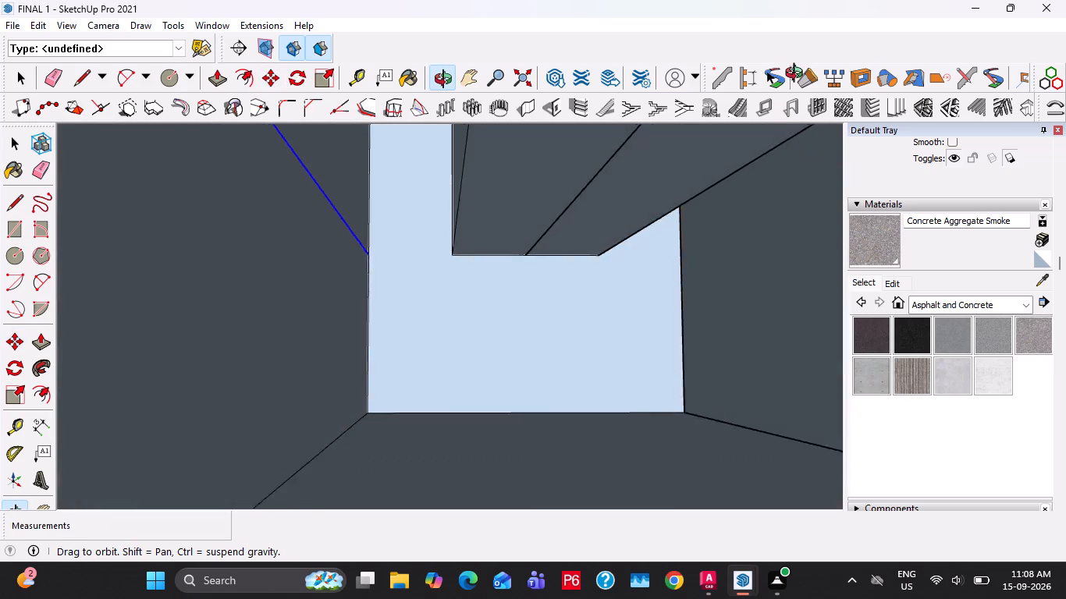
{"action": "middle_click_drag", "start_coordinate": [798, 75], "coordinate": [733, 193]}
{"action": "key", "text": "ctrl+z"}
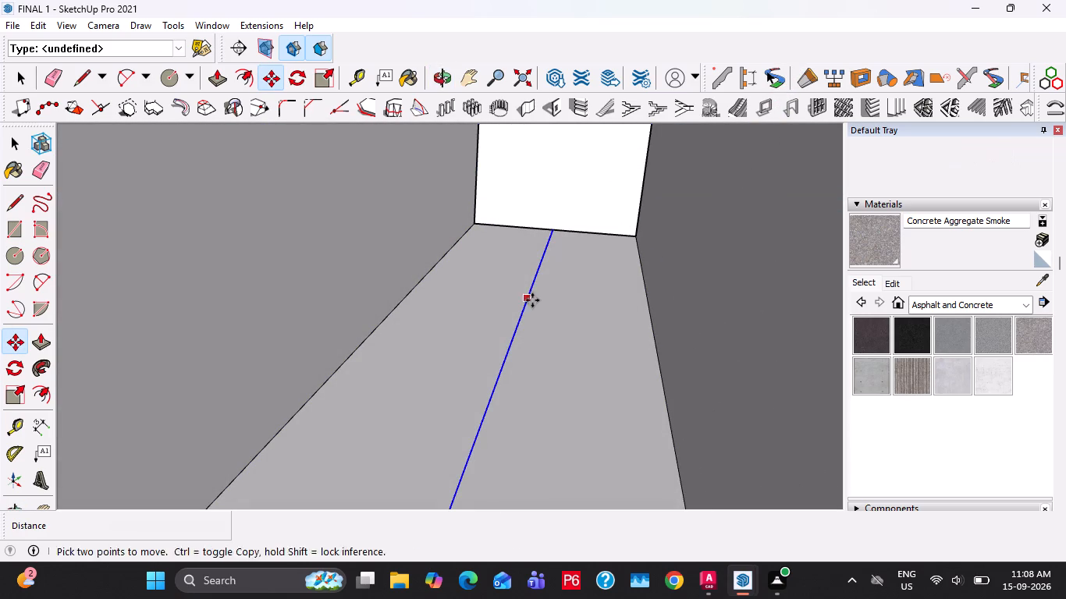
Copy the centre line 0.1" sideways across the groove floor.
{"action": "key", "text": "space"}
{"action": "left_click", "coordinate": [530, 296]}
{"action": "key", "text": "m"}
{"action": "left_click", "coordinate": [526, 298], "text": "ctrl"}
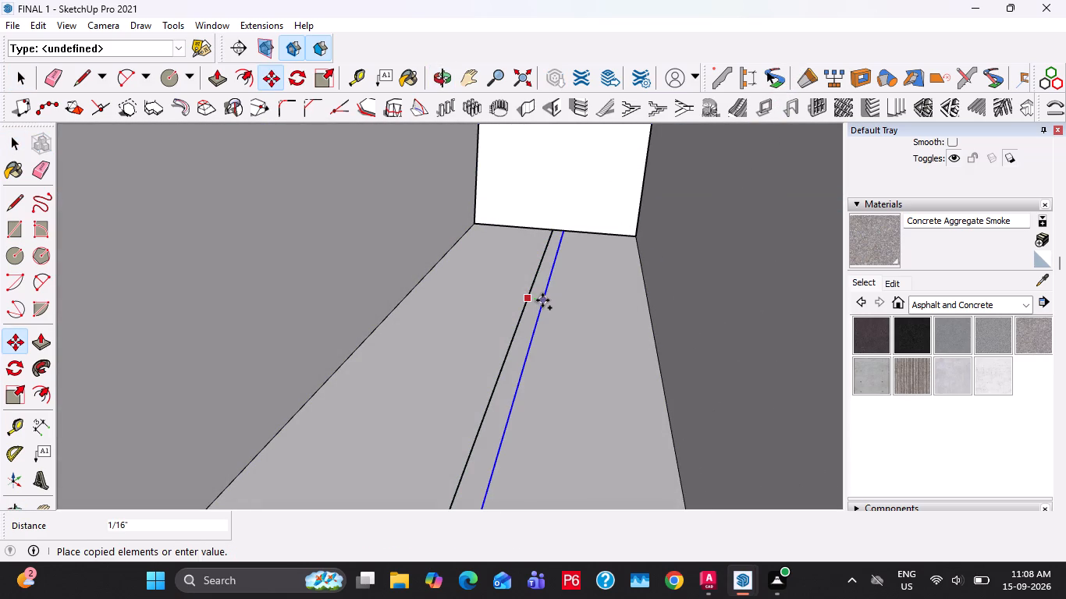
{"action": "type", "text": "0.1\""}
{"action": "key", "text": "Return"}
Draw short lines joining the two parallel lines at both ends of the groove to close a narrow strip.
{"action": "key", "text": "space"}
{"action": "left_click", "coordinate": [542, 315]}
{"action": "key", "text": "l"}
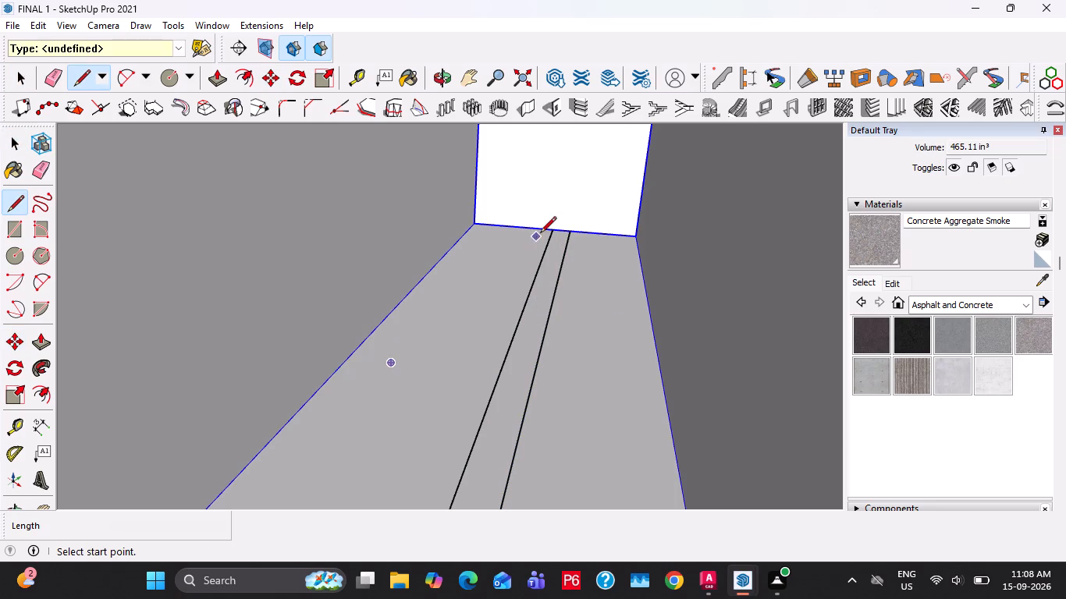
{"action": "left_click", "coordinate": [553, 230]}
{"action": "left_click", "coordinate": [570, 232]}
{"action": "key", "text": "space"}
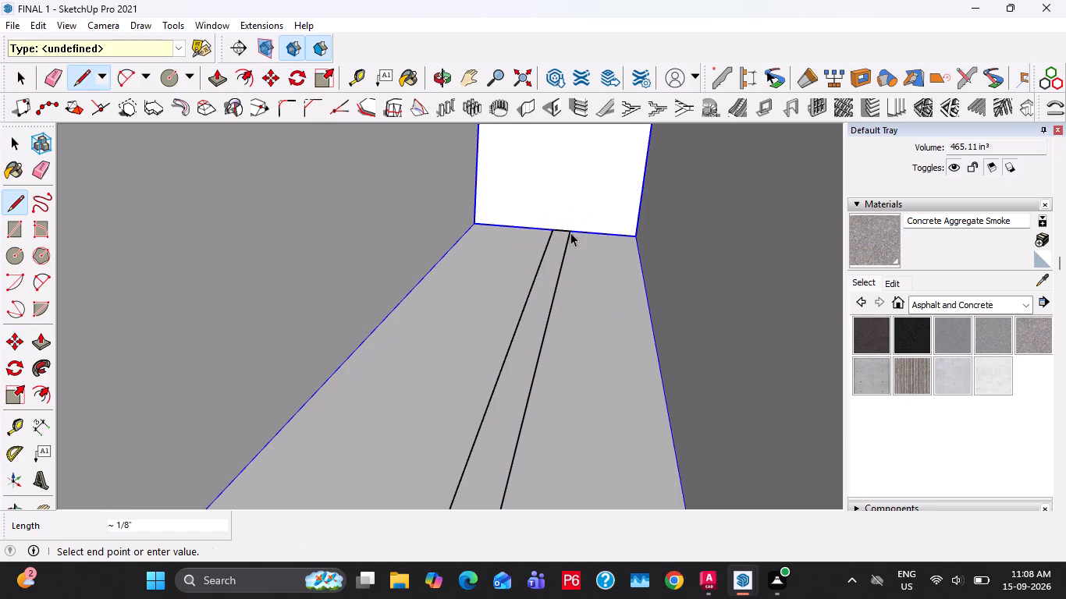
{"action": "middle_click_drag", "start_coordinate": [588, 293], "coordinate": [0, 385]}
{"action": "scroll", "coordinate": [326, 351], "scroll_direction": "down", "scroll_amount": 20}
{"action": "scroll", "coordinate": [326, 351], "scroll_direction": "down", "scroll_amount": 8}
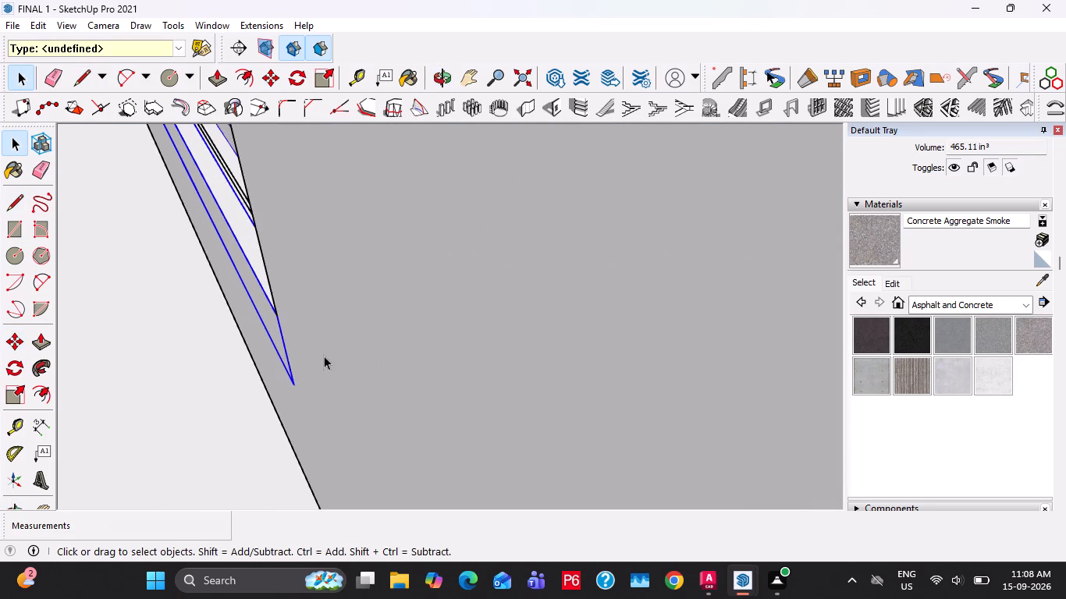
{"action": "scroll", "coordinate": [324, 356], "scroll_direction": "down", "scroll_amount": 8}
{"action": "middle_click_drag", "start_coordinate": [145, 283], "coordinate": [401, 489], "text": "shift"}
{"action": "middle_click_drag", "start_coordinate": [291, 218], "coordinate": [464, 496]}
{"action": "middle_click_drag", "start_coordinate": [332, 188], "coordinate": [469, 443]}
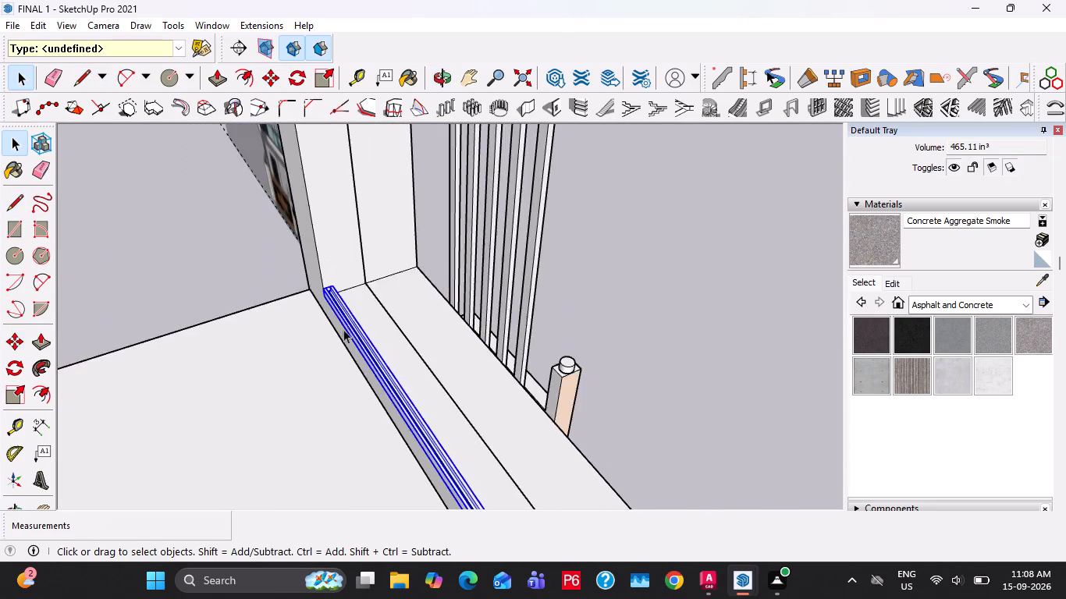
{"action": "scroll", "coordinate": [333, 297], "scroll_direction": "up", "scroll_amount": 20}
{"action": "scroll", "coordinate": [333, 297], "scroll_direction": "up", "scroll_amount": 15}
{"action": "key", "text": "space"}
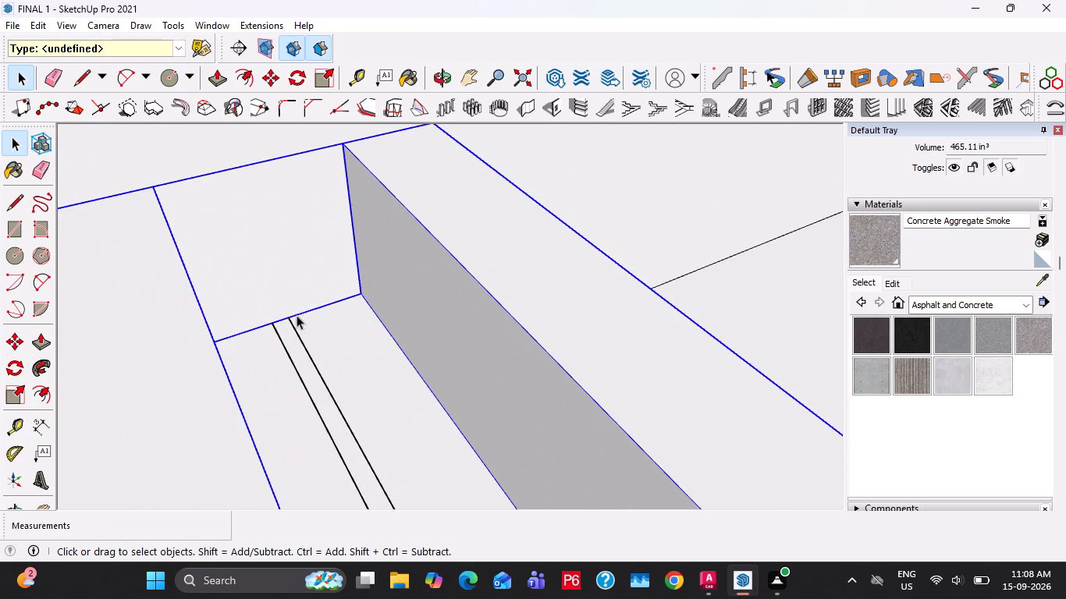
{"action": "type", "text": "L"}
{"action": "left_click", "coordinate": [275, 326]}
{"action": "left_click", "coordinate": [286, 318]}
{"action": "key", "text": "space"}
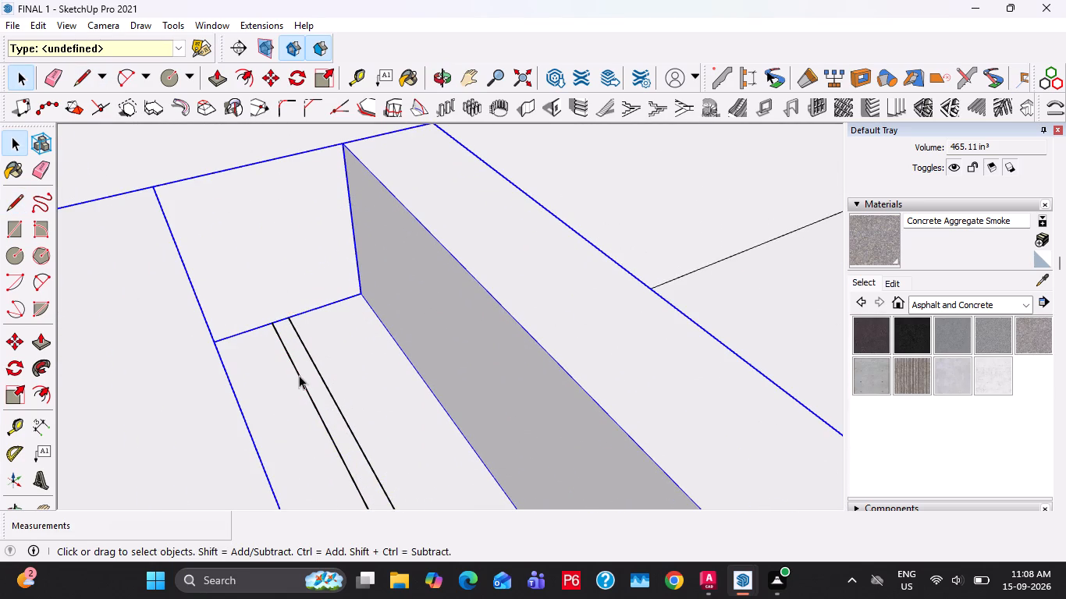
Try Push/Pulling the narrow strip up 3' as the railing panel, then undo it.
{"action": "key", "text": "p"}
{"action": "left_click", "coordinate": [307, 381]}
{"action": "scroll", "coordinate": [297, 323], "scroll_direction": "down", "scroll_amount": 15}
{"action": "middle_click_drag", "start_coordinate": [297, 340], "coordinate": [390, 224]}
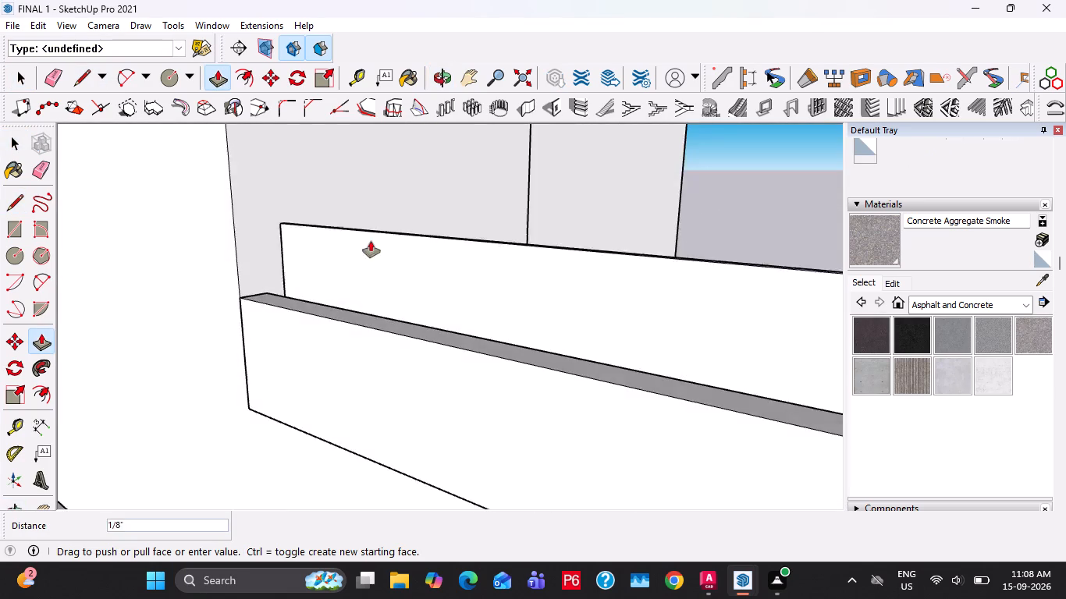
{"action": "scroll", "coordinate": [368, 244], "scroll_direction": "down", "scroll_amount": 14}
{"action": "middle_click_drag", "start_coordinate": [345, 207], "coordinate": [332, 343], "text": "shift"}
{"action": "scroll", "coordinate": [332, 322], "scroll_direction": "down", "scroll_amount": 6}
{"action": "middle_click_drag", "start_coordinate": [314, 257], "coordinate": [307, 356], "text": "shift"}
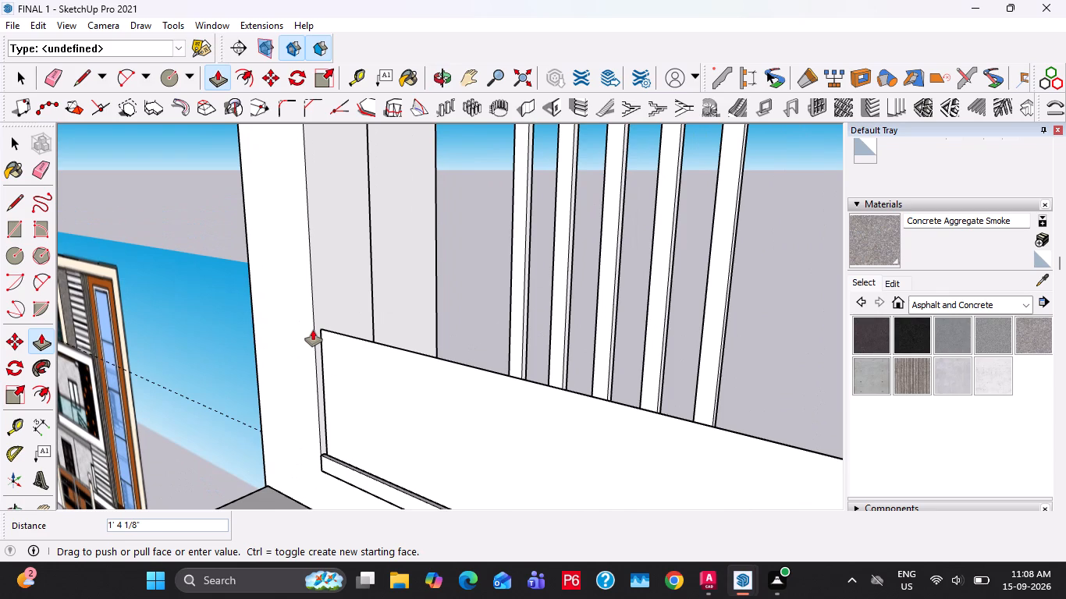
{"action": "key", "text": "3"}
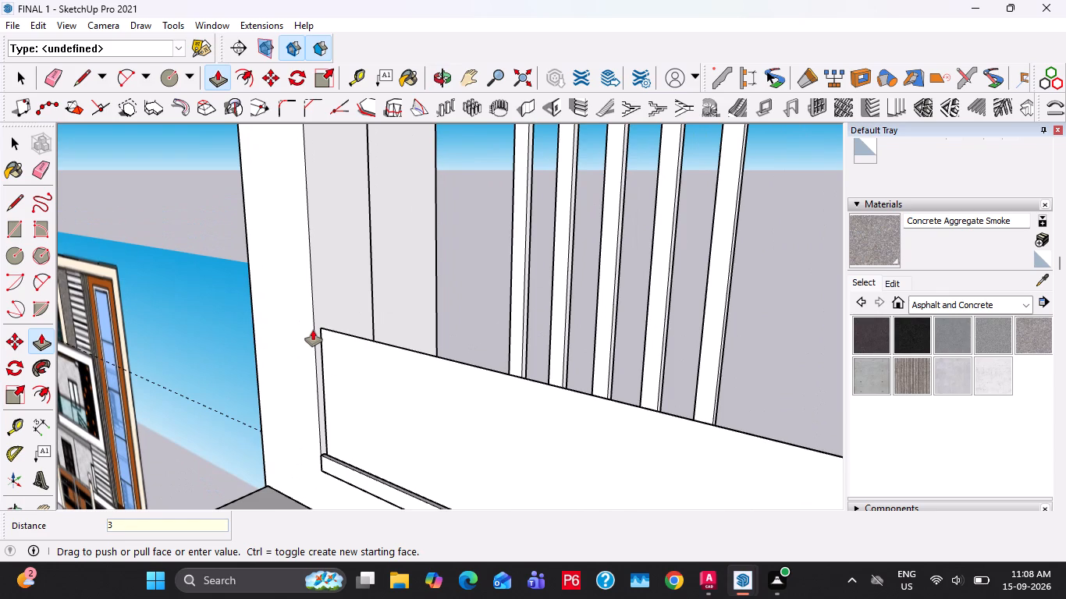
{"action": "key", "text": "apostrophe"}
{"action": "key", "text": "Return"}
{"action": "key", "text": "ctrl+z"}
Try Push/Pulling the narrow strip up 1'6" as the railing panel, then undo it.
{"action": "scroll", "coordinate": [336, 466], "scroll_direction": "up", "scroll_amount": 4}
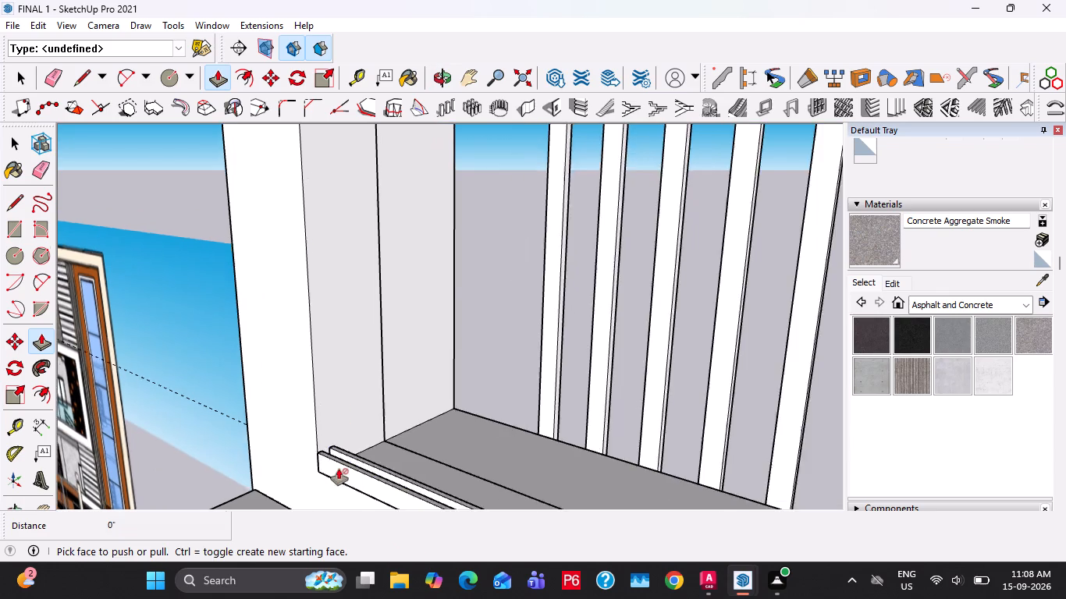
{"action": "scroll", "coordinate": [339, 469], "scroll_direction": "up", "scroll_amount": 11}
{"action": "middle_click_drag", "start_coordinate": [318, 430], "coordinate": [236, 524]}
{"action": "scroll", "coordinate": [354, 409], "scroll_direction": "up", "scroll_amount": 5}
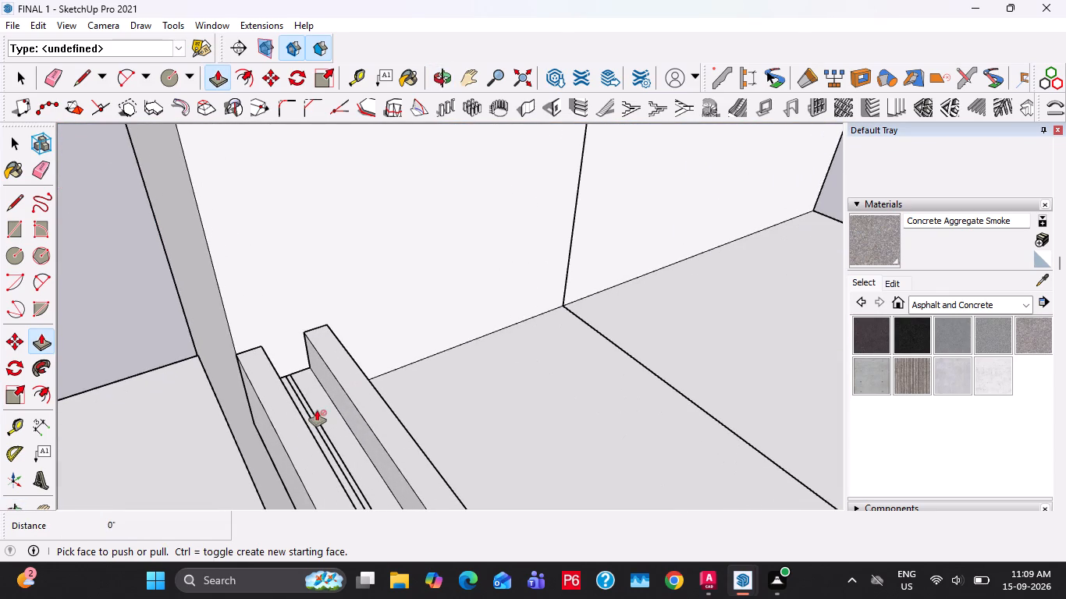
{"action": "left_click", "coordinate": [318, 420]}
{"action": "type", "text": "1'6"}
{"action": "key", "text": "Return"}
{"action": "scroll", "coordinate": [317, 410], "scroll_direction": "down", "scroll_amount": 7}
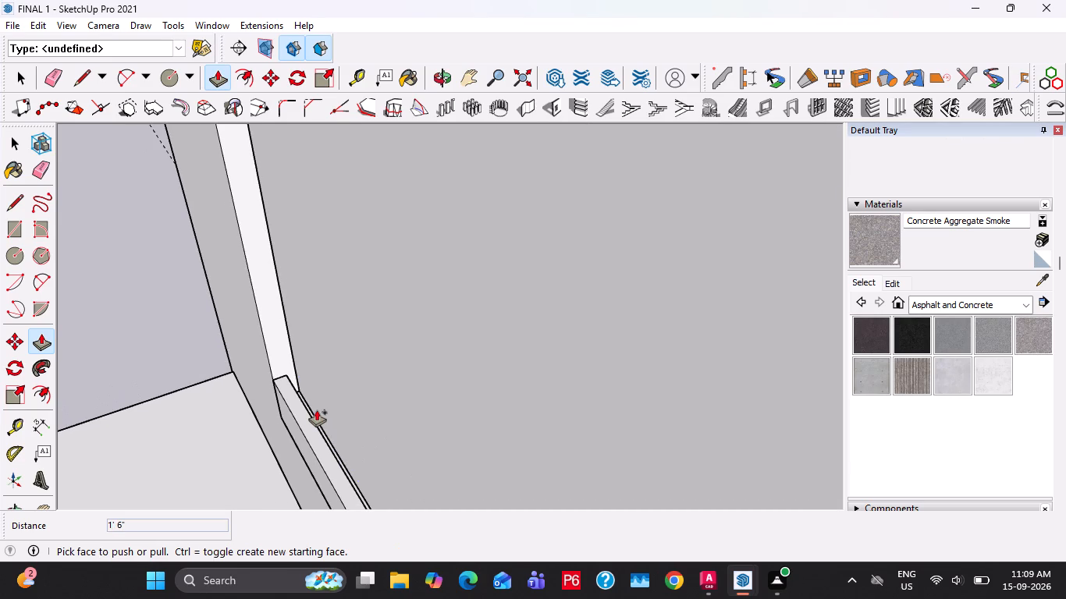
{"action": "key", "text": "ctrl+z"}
Push/Pull the narrow strip in the groove up 2' to form the glass railing panel.
{"action": "scroll", "coordinate": [314, 413], "scroll_direction": "up", "scroll_amount": 10}
{"action": "left_click", "coordinate": [314, 408]}
{"action": "type", "text": "2'"}
{"action": "key", "text": "Return"}
{"action": "key", "text": "space"}
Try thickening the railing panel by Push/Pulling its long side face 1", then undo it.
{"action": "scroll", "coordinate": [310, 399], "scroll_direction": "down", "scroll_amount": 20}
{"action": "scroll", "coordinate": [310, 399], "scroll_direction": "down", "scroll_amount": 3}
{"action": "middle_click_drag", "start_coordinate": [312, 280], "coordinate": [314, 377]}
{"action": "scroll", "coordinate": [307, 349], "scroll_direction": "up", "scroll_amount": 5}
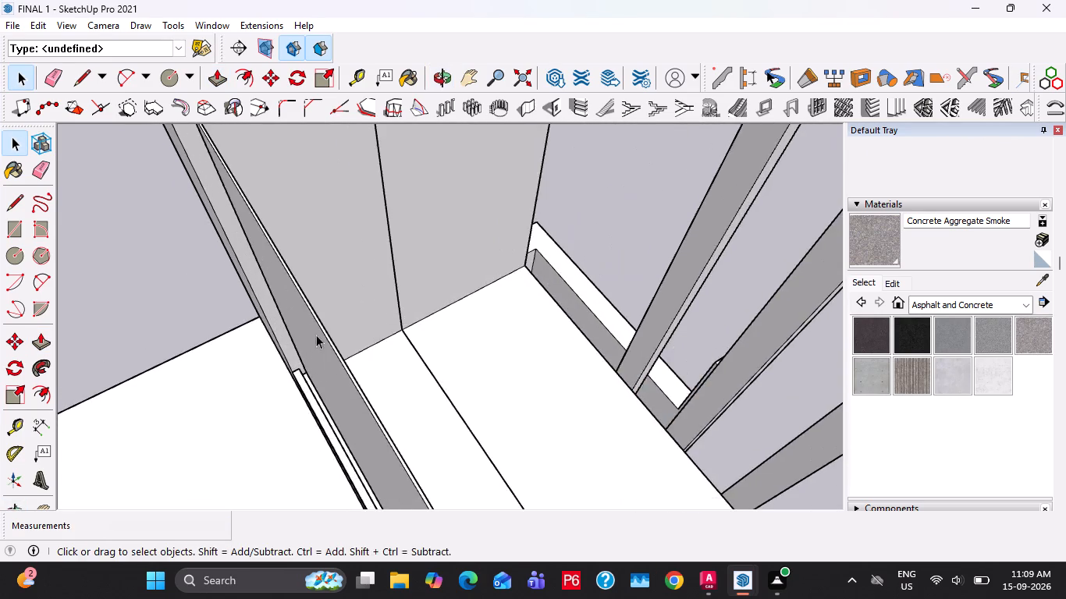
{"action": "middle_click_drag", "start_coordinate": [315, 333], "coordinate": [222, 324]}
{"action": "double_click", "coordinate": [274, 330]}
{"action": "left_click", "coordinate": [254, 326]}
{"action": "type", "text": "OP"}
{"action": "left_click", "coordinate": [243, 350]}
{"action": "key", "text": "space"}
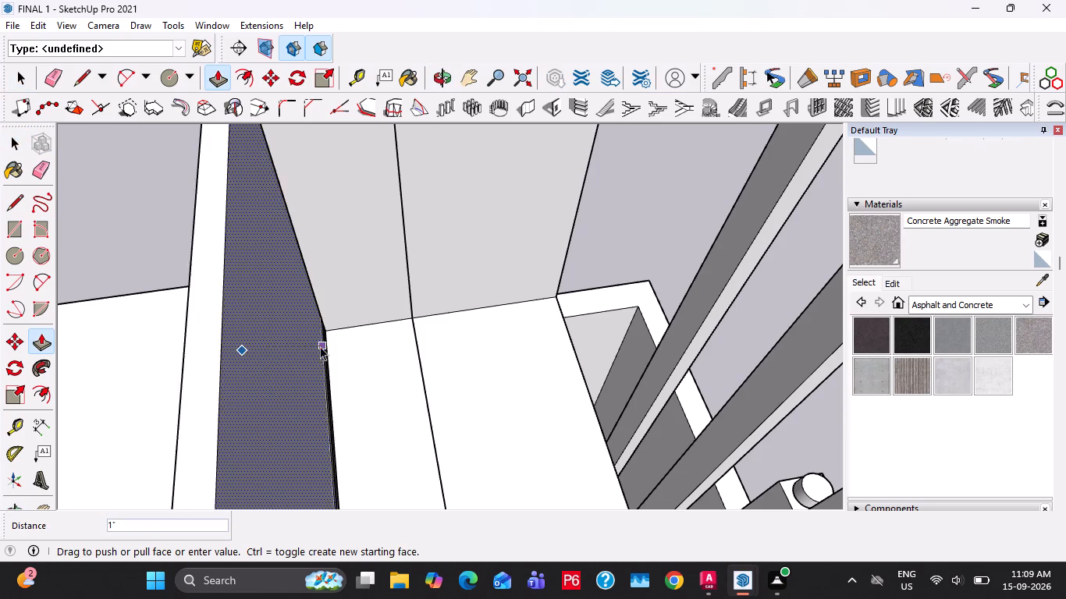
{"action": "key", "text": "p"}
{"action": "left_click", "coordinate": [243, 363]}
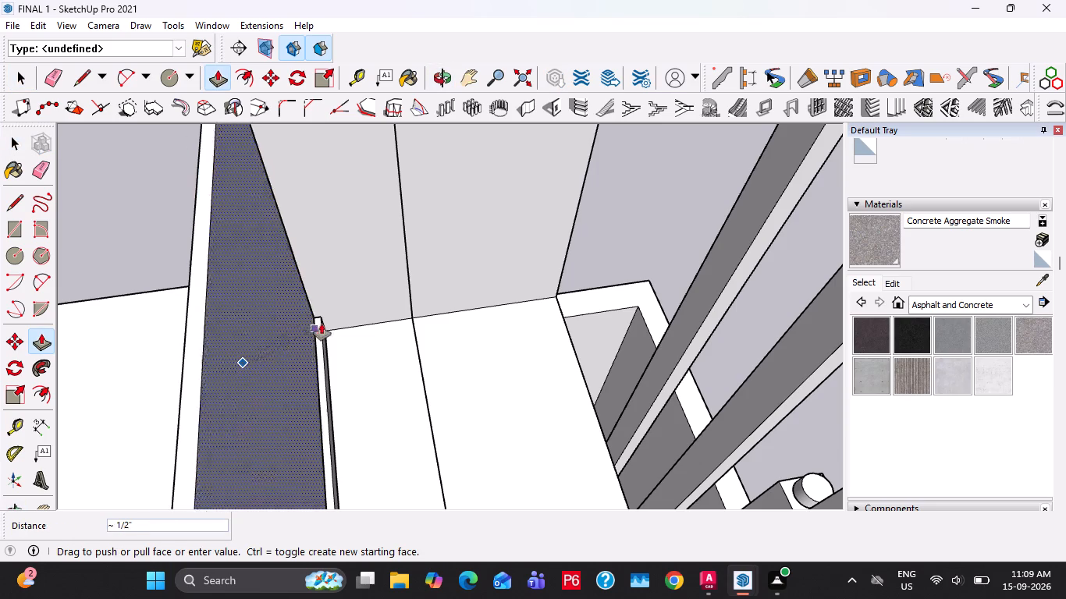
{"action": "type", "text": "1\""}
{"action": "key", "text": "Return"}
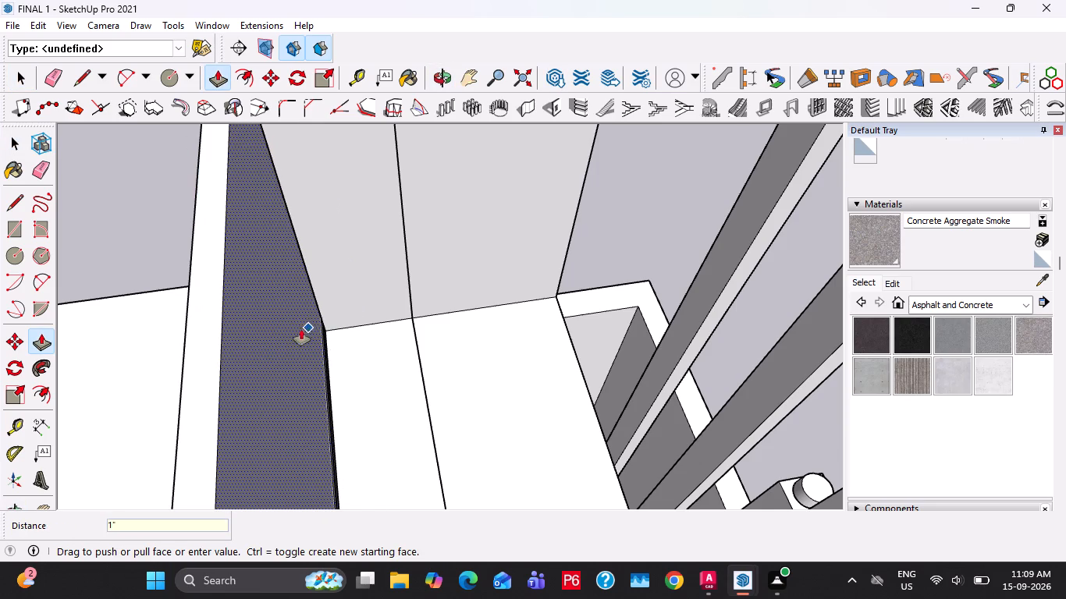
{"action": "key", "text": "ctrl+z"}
Push/Pull the railing panel's long side face outward 0.2" to thicken the panel.
{"action": "scroll", "coordinate": [266, 354], "scroll_direction": "up", "scroll_amount": 2}
{"action": "left_click", "coordinate": [265, 354]}
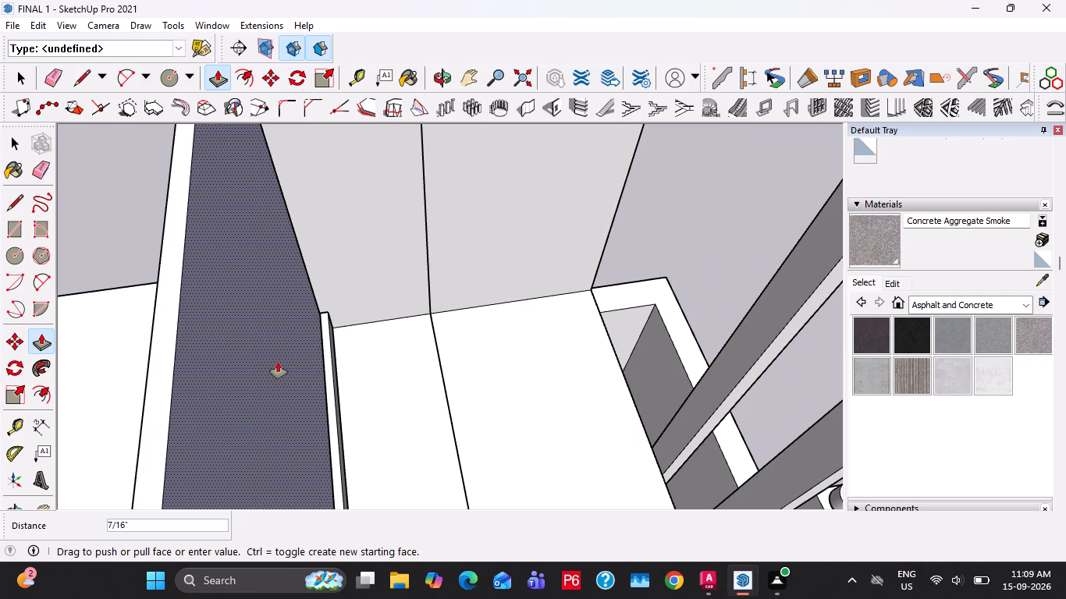
{"action": "type", "text": "0.2\""}
{"action": "key", "text": "Return"}
{"action": "key", "text": "space"}
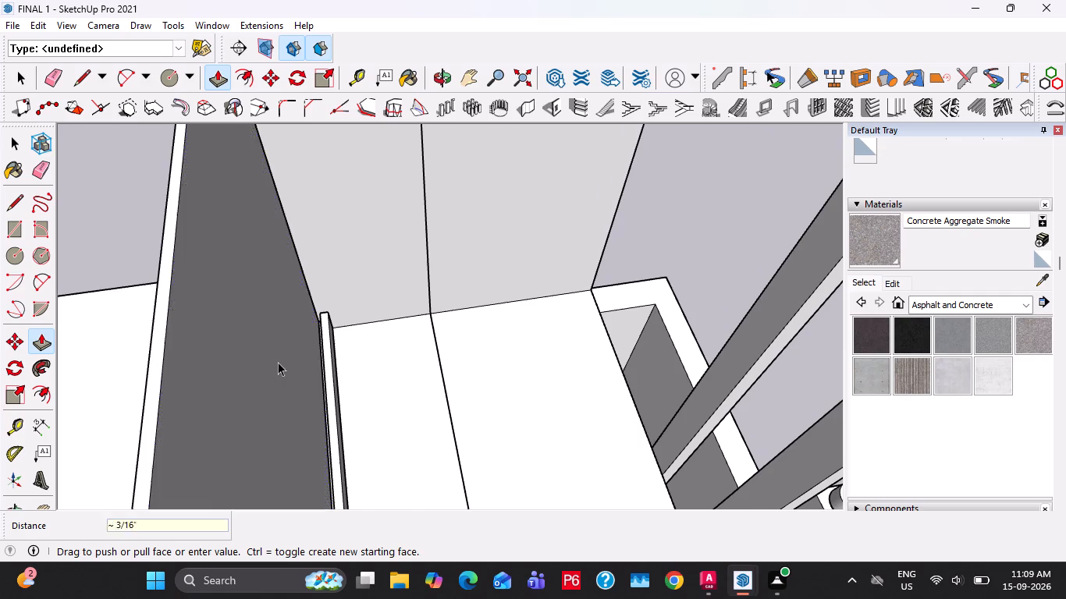
Select the whole railing panel, make it a group, and save the model.
{"action": "scroll", "coordinate": [271, 356], "scroll_direction": "down", "scroll_amount": 6}
{"action": "middle_click_drag", "start_coordinate": [209, 367], "coordinate": [386, 327]}
{"action": "key", "text": "Escape"}
{"action": "scroll", "coordinate": [388, 324], "scroll_direction": "down", "scroll_amount": 6}
{"action": "key", "text": "Escape"}
{"action": "middle_click_drag", "start_coordinate": [379, 334], "coordinate": [426, 314]}
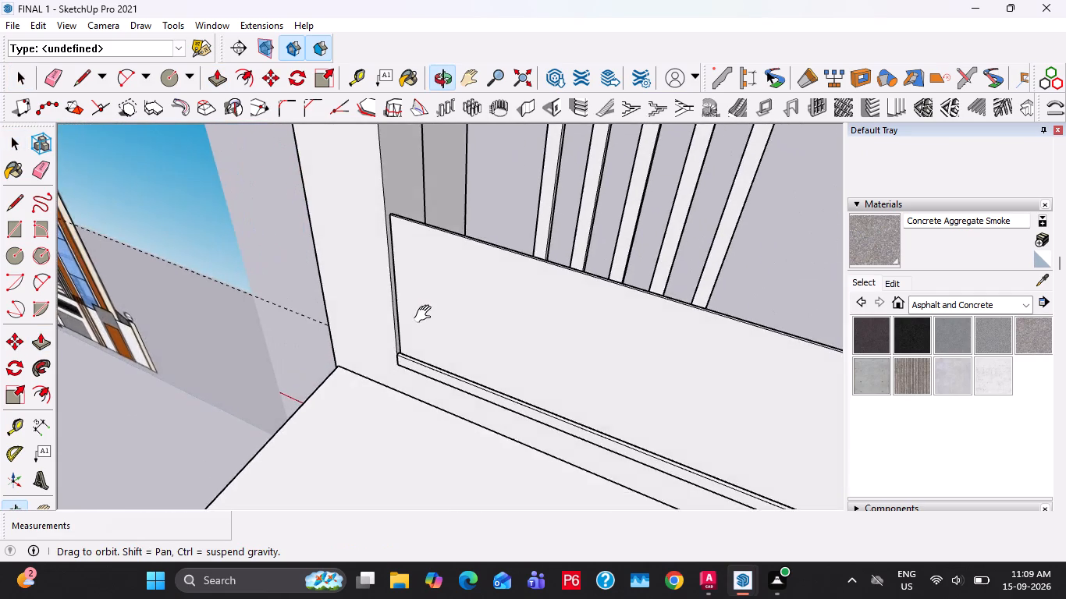
{"action": "middle_click_drag", "start_coordinate": [426, 314], "coordinate": [285, 358]}
{"action": "key", "text": "Escape"}
{"action": "triple_click", "coordinate": [314, 339]}
{"action": "right_click", "coordinate": [312, 330]}
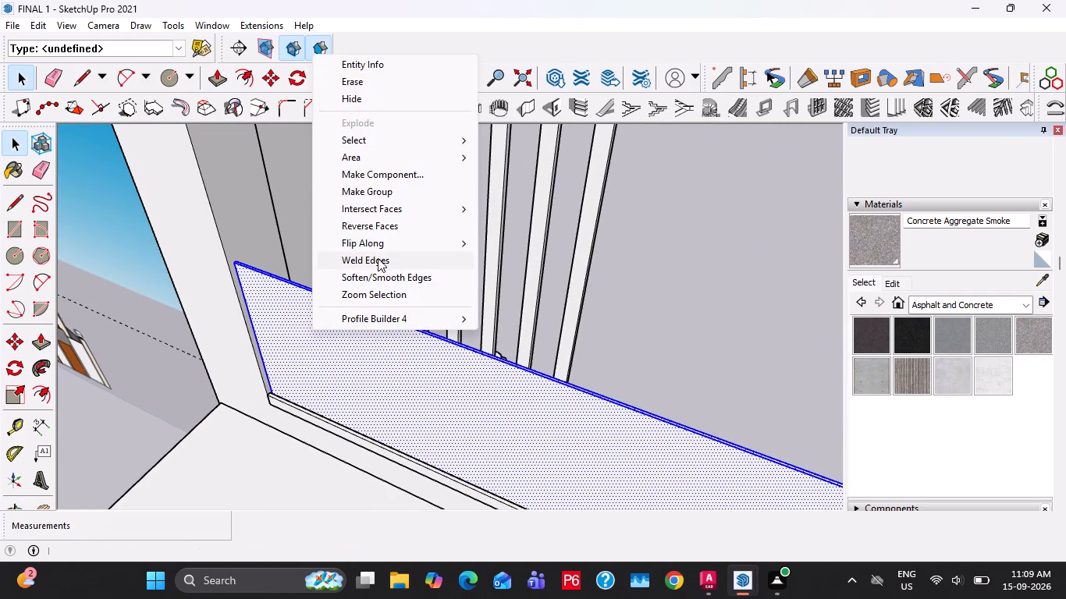
{"action": "left_click", "coordinate": [382, 203]}
{"action": "left_click", "coordinate": [383, 197]}
{"action": "key", "text": "Escape"}
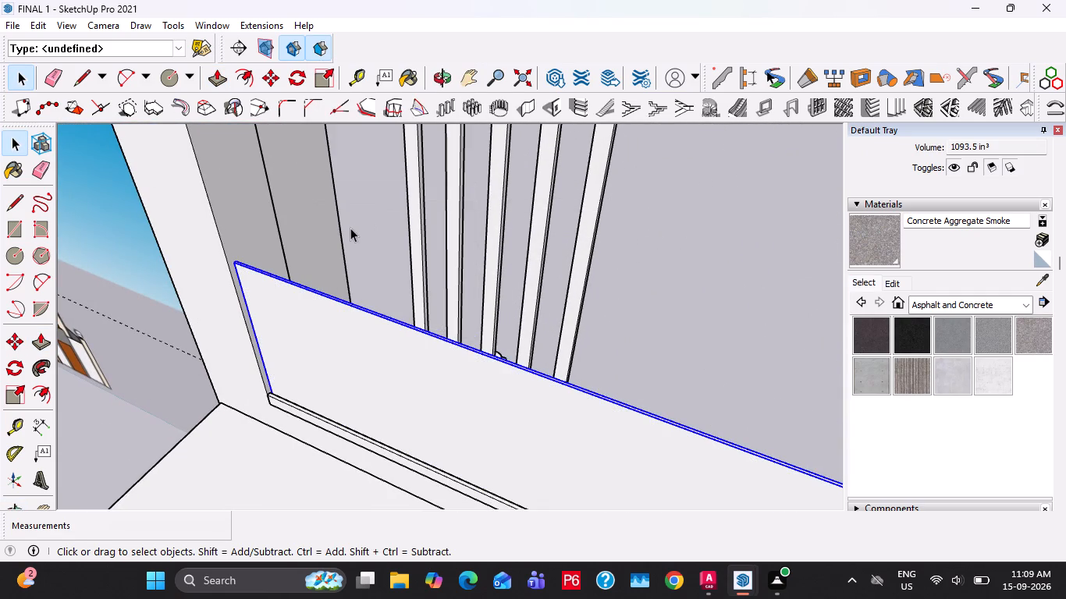
{"action": "key", "text": "Escape"}
{"action": "key", "text": "ctrl+s"}
Examine the railing panel and its fit in the balcony from both ends and from the front of the house.
{"action": "middle_click_drag", "start_coordinate": [348, 353], "coordinate": [378, 355]}
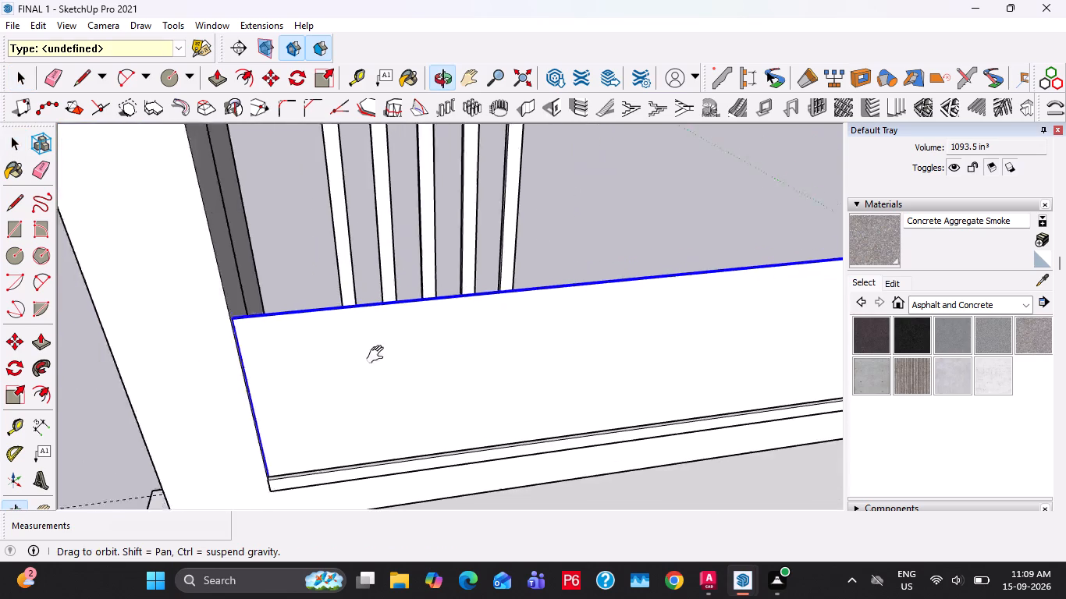
{"action": "middle_click_drag", "start_coordinate": [378, 355], "coordinate": [286, 357]}
{"action": "scroll", "coordinate": [293, 356], "scroll_direction": "down", "scroll_amount": 6}
{"action": "middle_click_drag", "start_coordinate": [499, 379], "coordinate": [430, 324]}
{"action": "scroll", "coordinate": [434, 319], "scroll_direction": "down", "scroll_amount": 12}
{"action": "middle_click_drag", "start_coordinate": [325, 420], "coordinate": [338, 409], "text": "shift"}
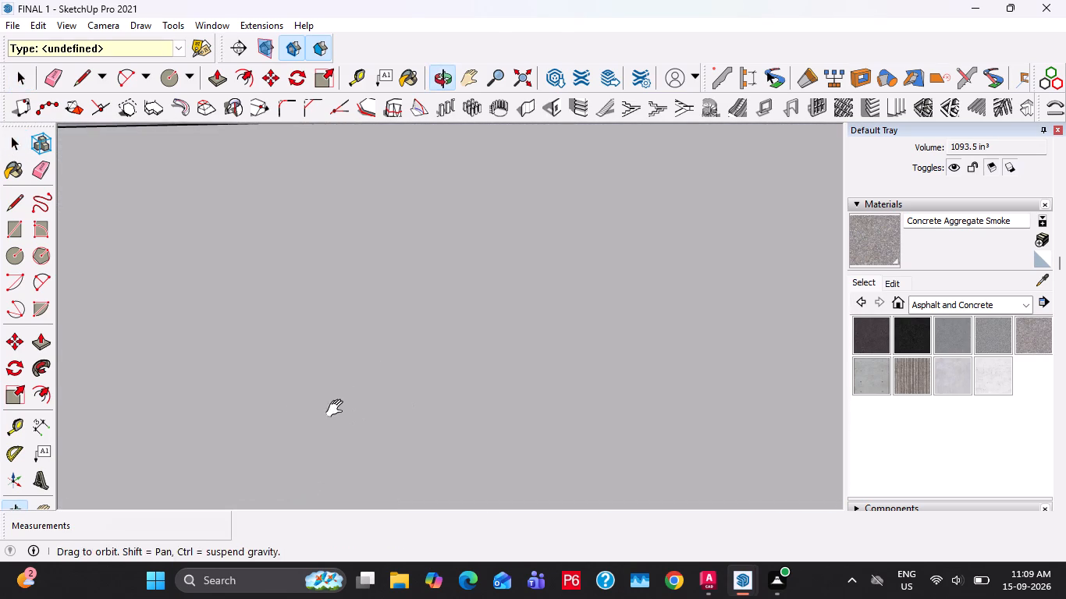
{"action": "middle_click_drag", "start_coordinate": [338, 409], "coordinate": [361, 385], "text": "shift"}
{"action": "scroll", "coordinate": [365, 384], "scroll_direction": "up", "scroll_amount": 1}
{"action": "scroll", "coordinate": [365, 384], "scroll_direction": "down", "scroll_amount": 7}
{"action": "scroll", "coordinate": [365, 384], "scroll_direction": "up", "scroll_amount": 20}
{"action": "scroll", "coordinate": [365, 384], "scroll_direction": "up", "scroll_amount": 16}
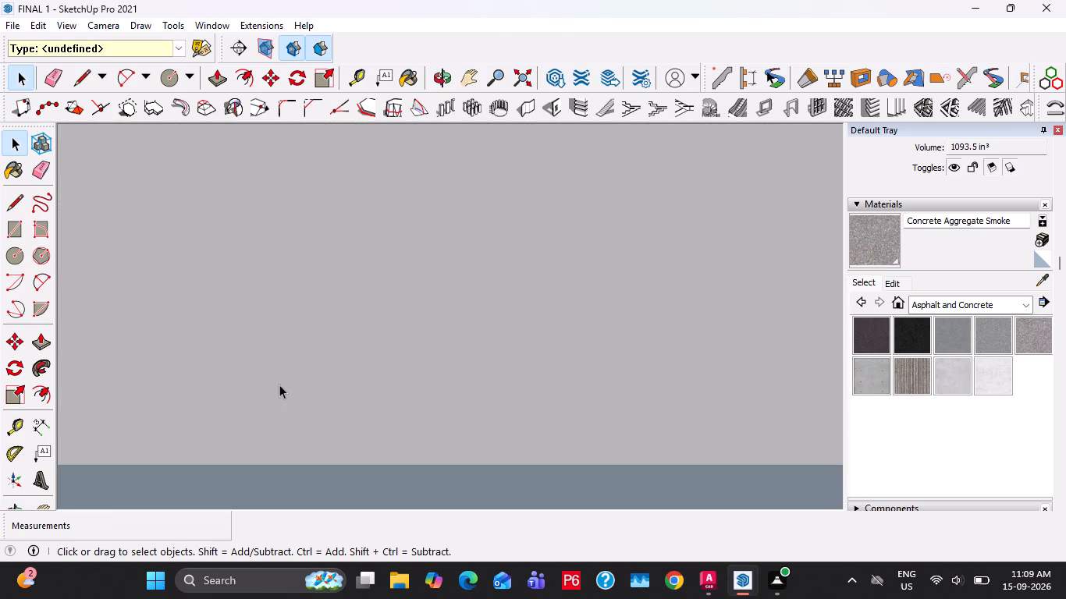
{"action": "scroll", "coordinate": [279, 385], "scroll_direction": "up", "scroll_amount": 20}
{"action": "scroll", "coordinate": [279, 385], "scroll_direction": "up", "scroll_amount": 20}
{"action": "scroll", "coordinate": [279, 385], "scroll_direction": "up", "scroll_amount": 2}
{"action": "middle_click_drag", "start_coordinate": [242, 408], "coordinate": [452, 377]}
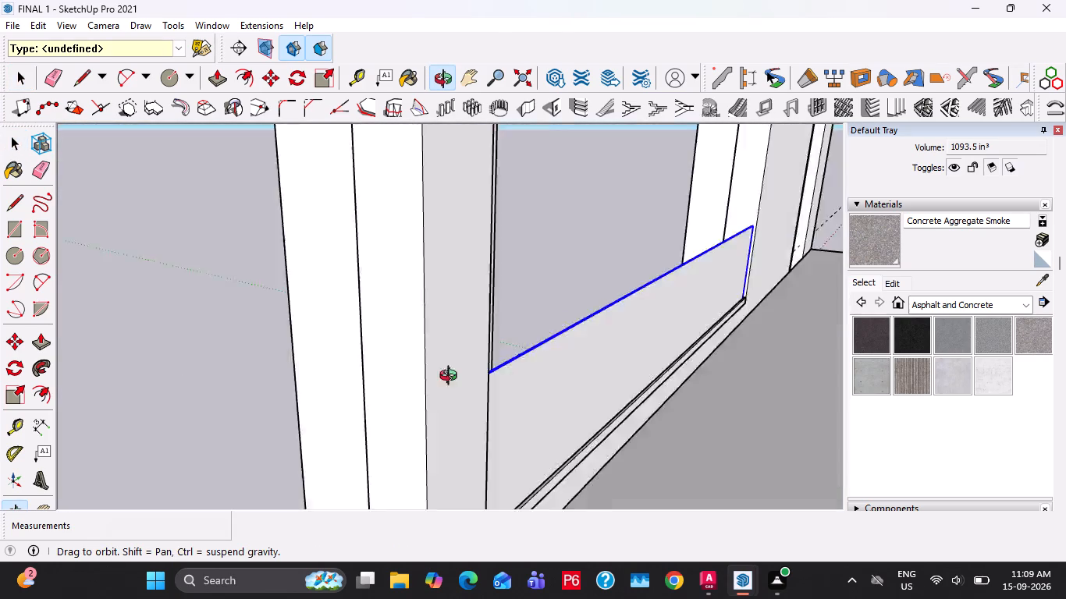
{"action": "middle_click_drag", "start_coordinate": [452, 377], "coordinate": [862, 357]}
{"action": "scroll", "coordinate": [314, 299], "scroll_direction": "up", "scroll_amount": 1}
{"action": "middle_click_drag", "start_coordinate": [684, 484], "coordinate": [330, 416], "text": "shift"}
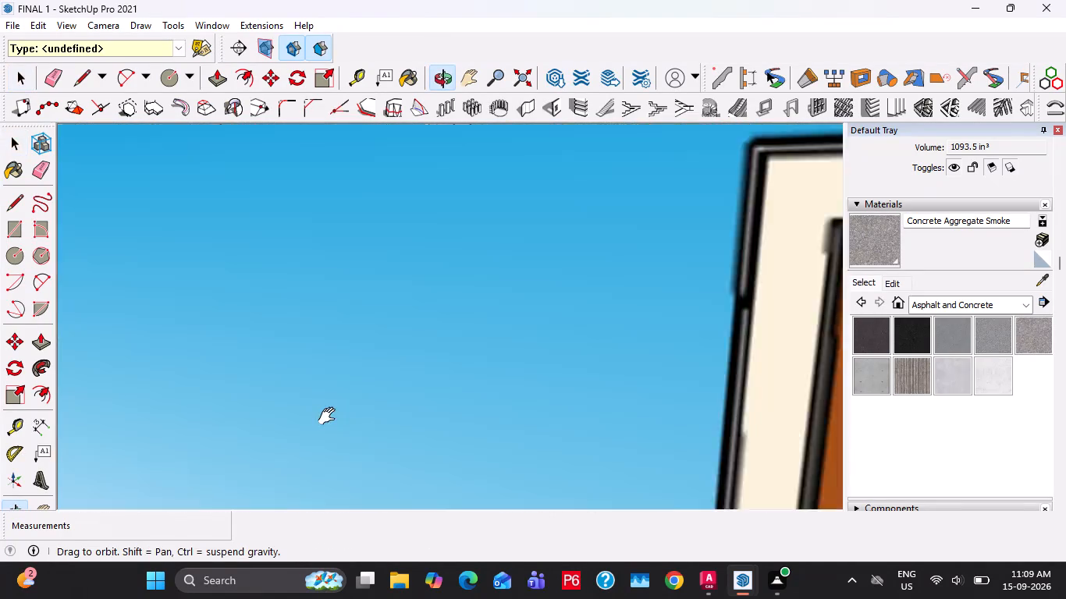
{"action": "middle_click_drag", "start_coordinate": [330, 416], "coordinate": [692, 449], "text": "shift"}
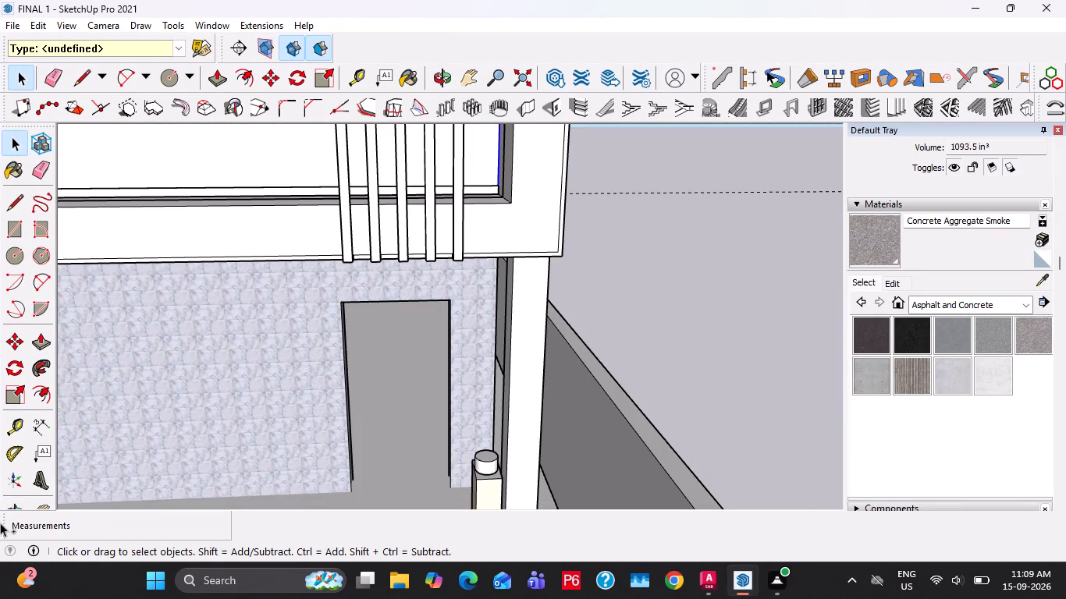
Save the model.
{"action": "key", "text": "ctrl+s"}
{"action": "scroll", "coordinate": [408, 287], "scroll_direction": "down", "scroll_amount": 6}
{"action": "middle_click", "coordinate": [319, 282], "text": "shift"}
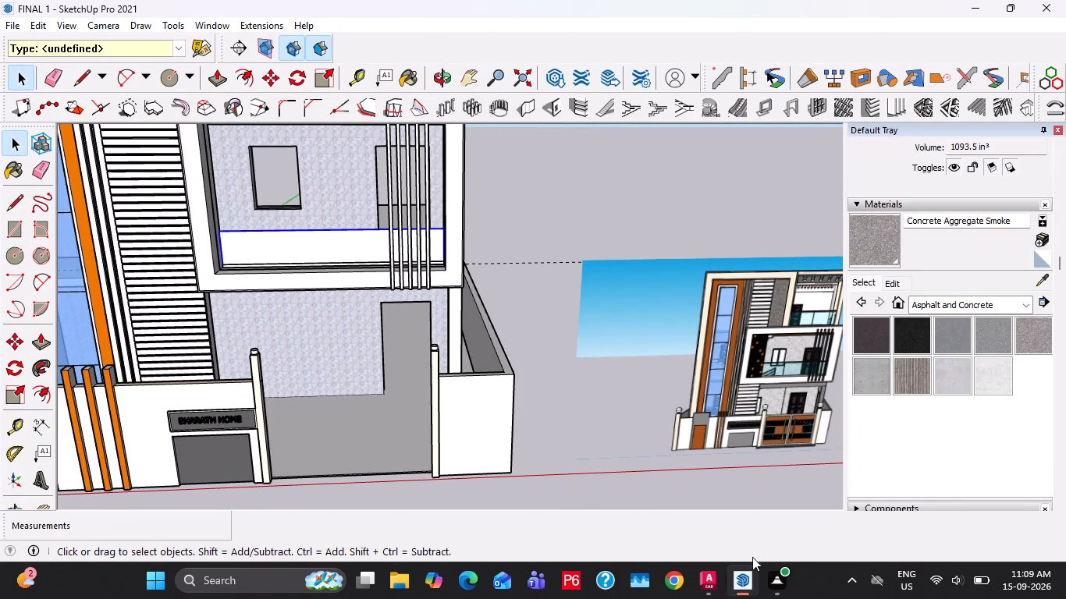
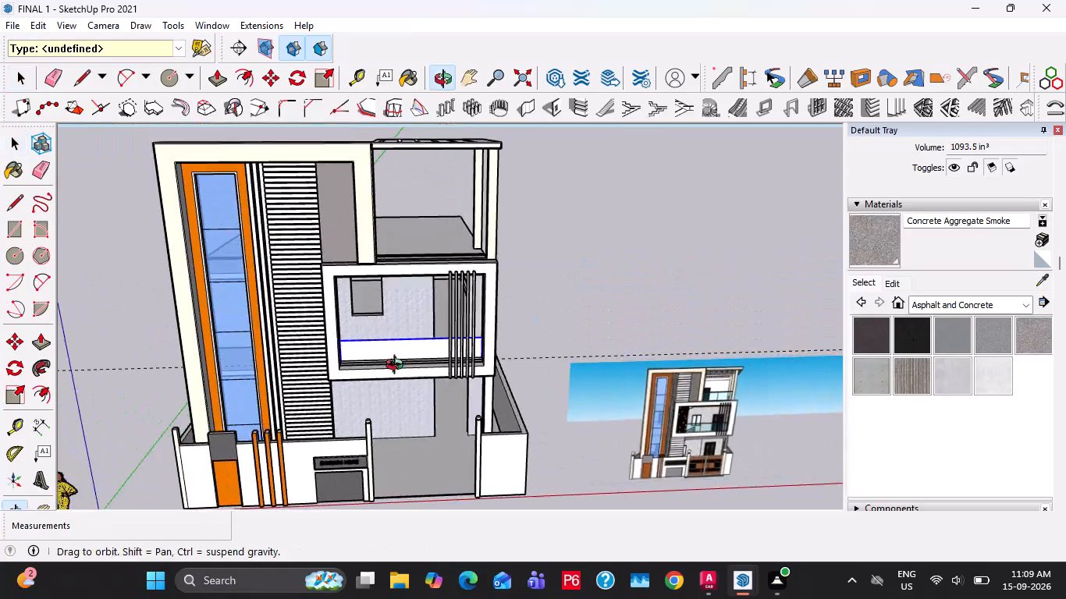
Examine the balcony railing on the model and compare it with the finished reference building beside it.
{"action": "scroll", "coordinate": [377, 342], "scroll_direction": "up", "scroll_amount": 9}
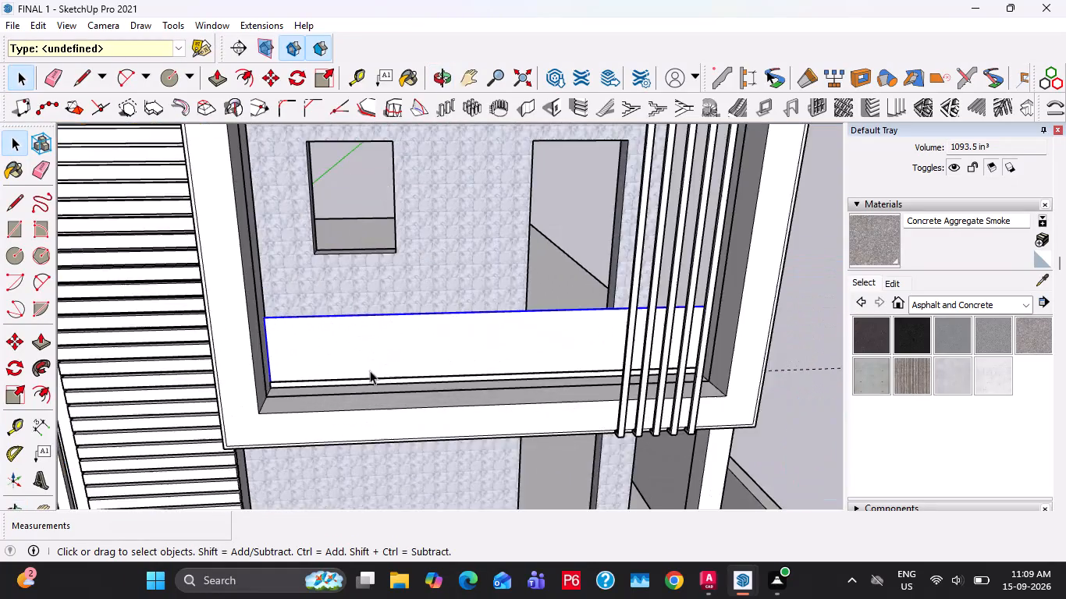
{"action": "scroll", "coordinate": [370, 370], "scroll_direction": "up", "scroll_amount": 5}
{"action": "middle_click_drag", "start_coordinate": [275, 338], "coordinate": [267, 406]}
{"action": "scroll", "coordinate": [542, 334], "scroll_direction": "down", "scroll_amount": 2}
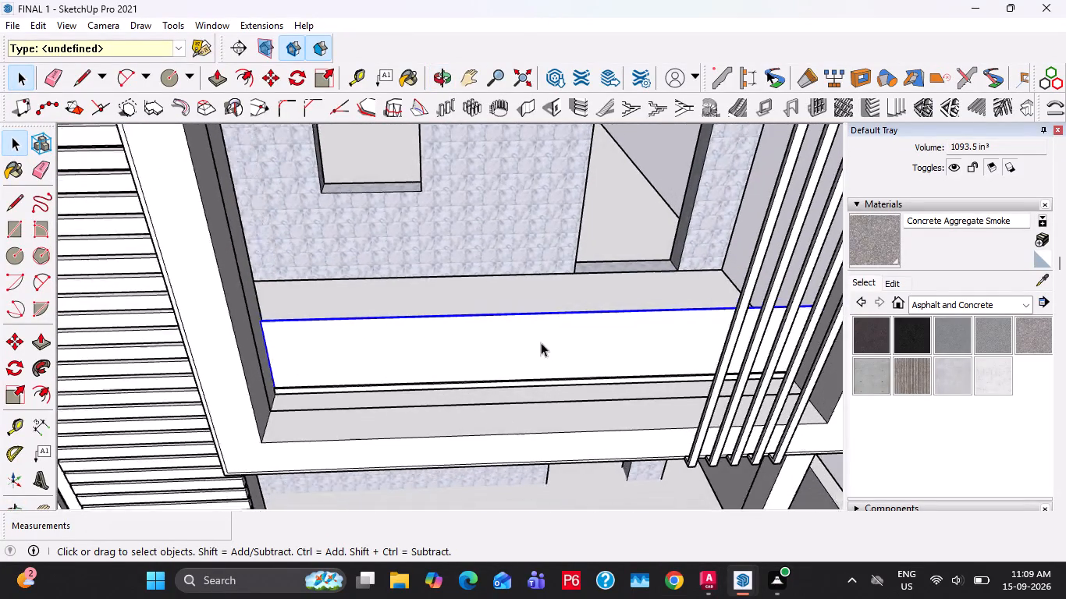
{"action": "scroll", "coordinate": [541, 342], "scroll_direction": "down", "scroll_amount": 2}
{"action": "middle_click_drag", "start_coordinate": [631, 385], "coordinate": [0, 289], "text": "shift"}
{"action": "scroll", "coordinate": [411, 351], "scroll_direction": "down", "scroll_amount": 3, "text": "shift"}
{"action": "middle_click_drag", "start_coordinate": [539, 392], "coordinate": [357, 218], "text": "shift"}
{"action": "scroll", "coordinate": [414, 293], "scroll_direction": "up", "scroll_amount": 8}
{"action": "middle_click_drag", "start_coordinate": [410, 298], "coordinate": [395, 242]}
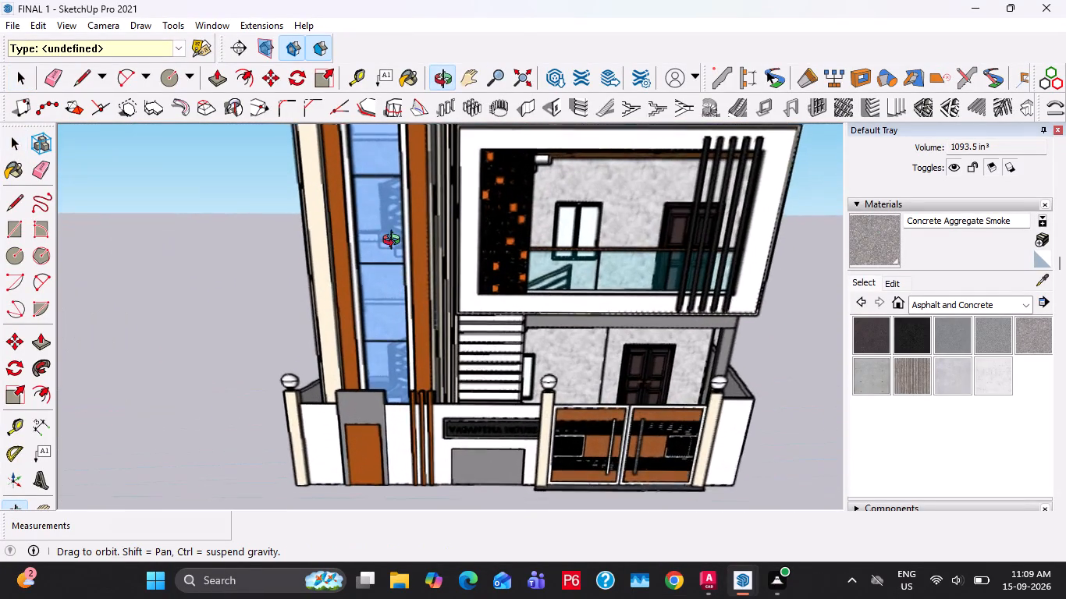
{"action": "middle_click_drag", "start_coordinate": [395, 242], "coordinate": [396, 230]}
{"action": "scroll", "coordinate": [404, 239], "scroll_direction": "down", "scroll_amount": 3}
{"action": "middle_click_drag", "start_coordinate": [265, 284], "coordinate": [448, 306], "text": "shift"}
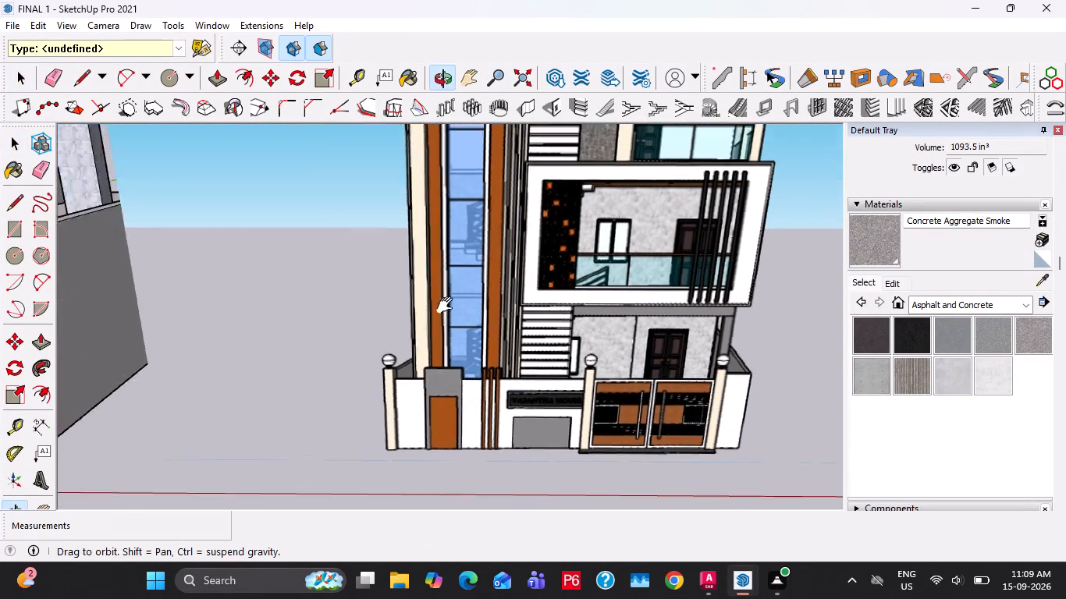
{"action": "middle_click_drag", "start_coordinate": [448, 306], "coordinate": [884, 366], "text": "shift"}
{"action": "scroll", "coordinate": [353, 364], "scroll_direction": "down", "scroll_amount": 6}
{"action": "middle_click_drag", "start_coordinate": [321, 329], "coordinate": [503, 452], "text": "shift"}
Copy the balcony's bottom rail onto the top edge of the railing panel and flip it along the group's blue axis.
{"action": "scroll", "coordinate": [400, 330], "scroll_direction": "up", "scroll_amount": 14}
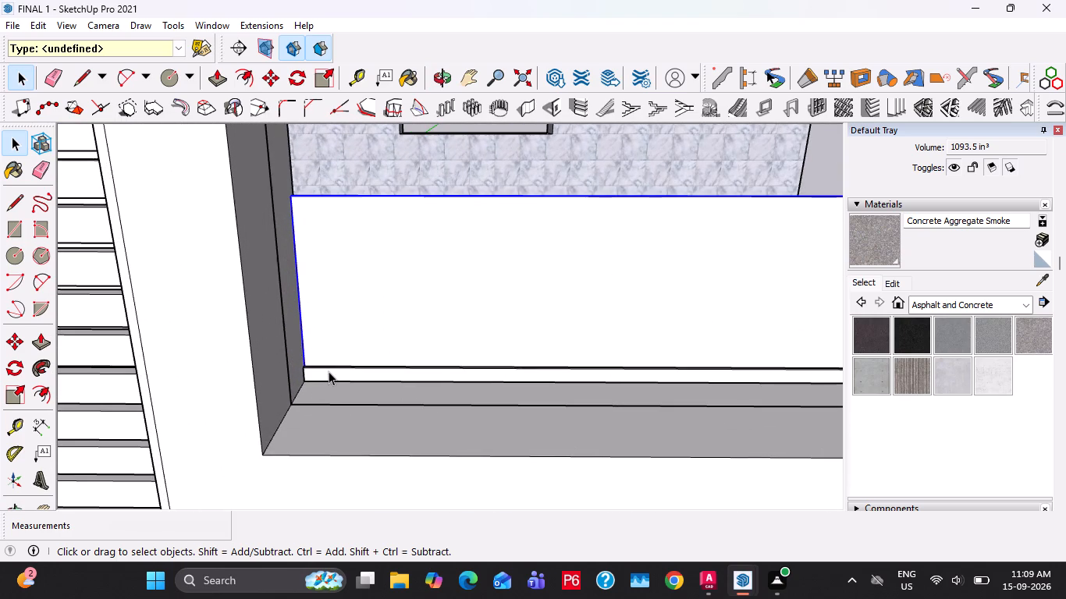
{"action": "left_click", "coordinate": [328, 371]}
{"action": "key", "text": "m"}
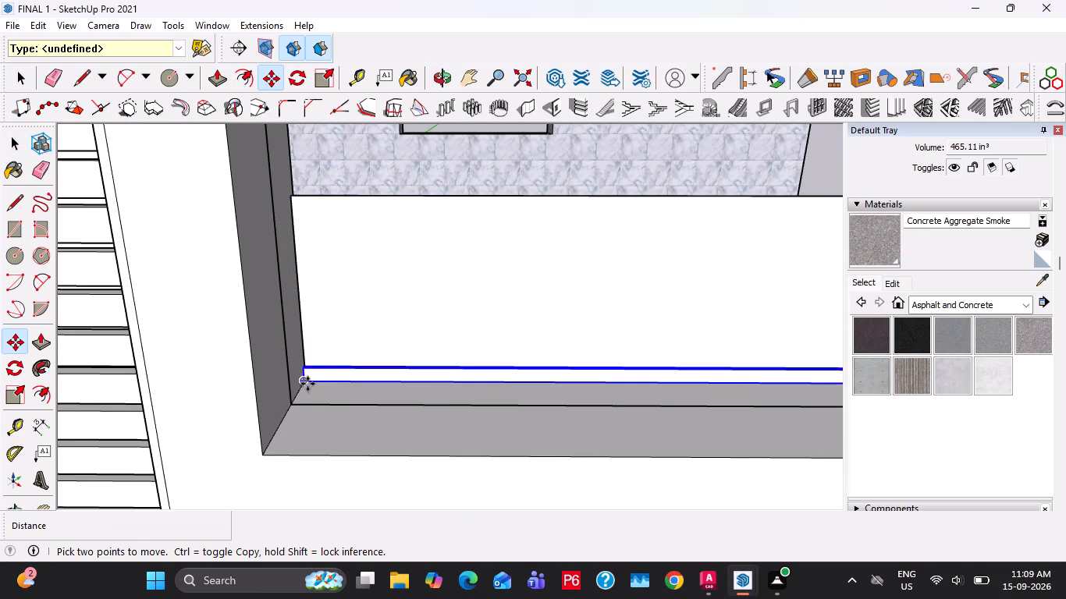
{"action": "left_click_drag", "start_coordinate": [307, 384], "coordinate": [308, 374]}
{"action": "left_click", "coordinate": [290, 201]}
{"action": "key", "text": "space"}
{"action": "right_click", "coordinate": [307, 190]}
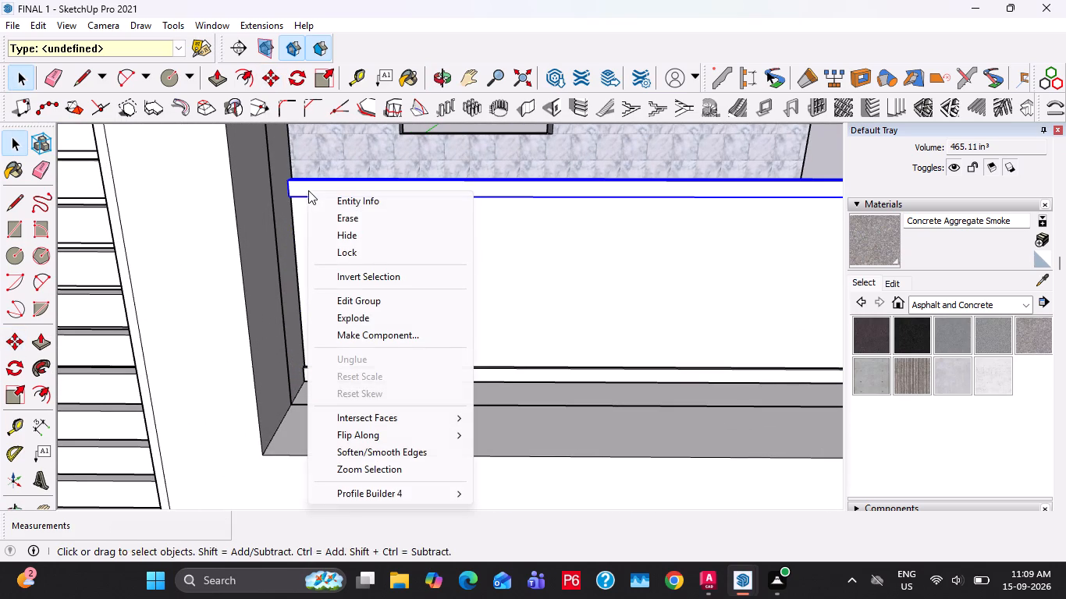
{"action": "left_click", "coordinate": [362, 429]}
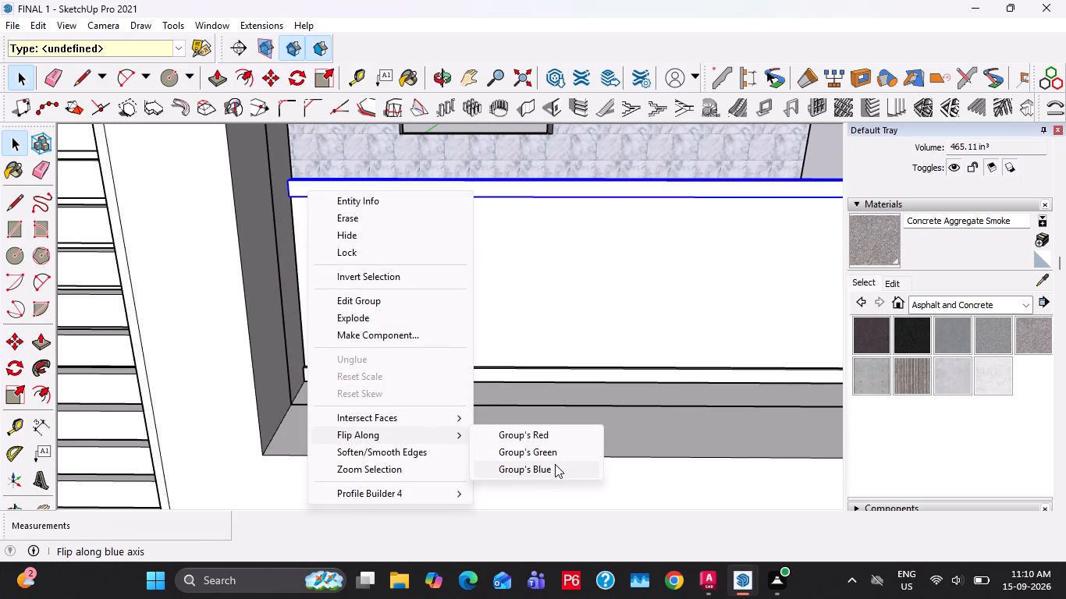
{"action": "left_click", "coordinate": [552, 465]}
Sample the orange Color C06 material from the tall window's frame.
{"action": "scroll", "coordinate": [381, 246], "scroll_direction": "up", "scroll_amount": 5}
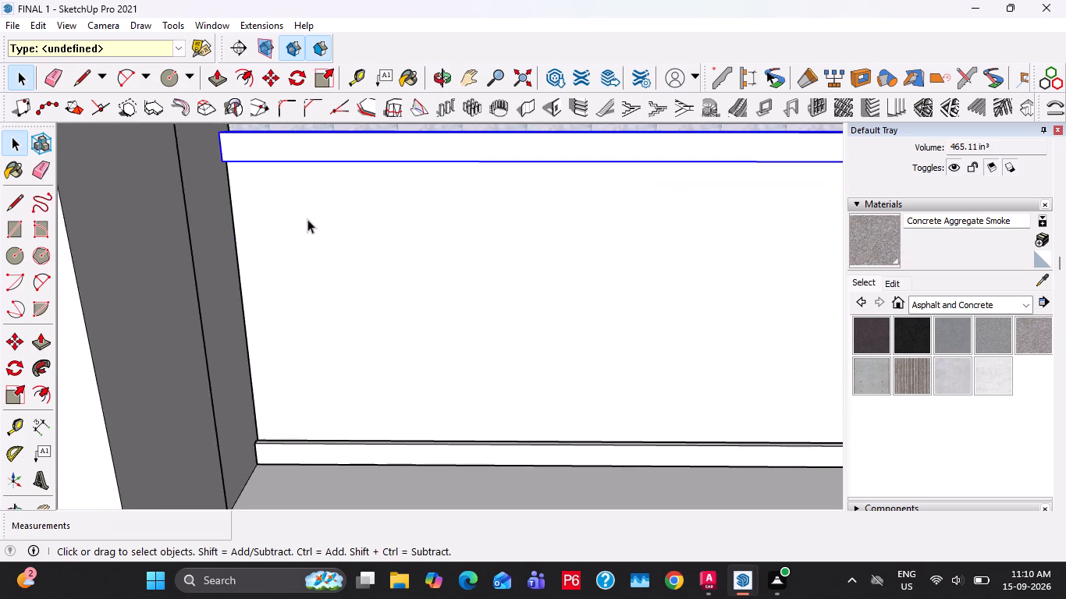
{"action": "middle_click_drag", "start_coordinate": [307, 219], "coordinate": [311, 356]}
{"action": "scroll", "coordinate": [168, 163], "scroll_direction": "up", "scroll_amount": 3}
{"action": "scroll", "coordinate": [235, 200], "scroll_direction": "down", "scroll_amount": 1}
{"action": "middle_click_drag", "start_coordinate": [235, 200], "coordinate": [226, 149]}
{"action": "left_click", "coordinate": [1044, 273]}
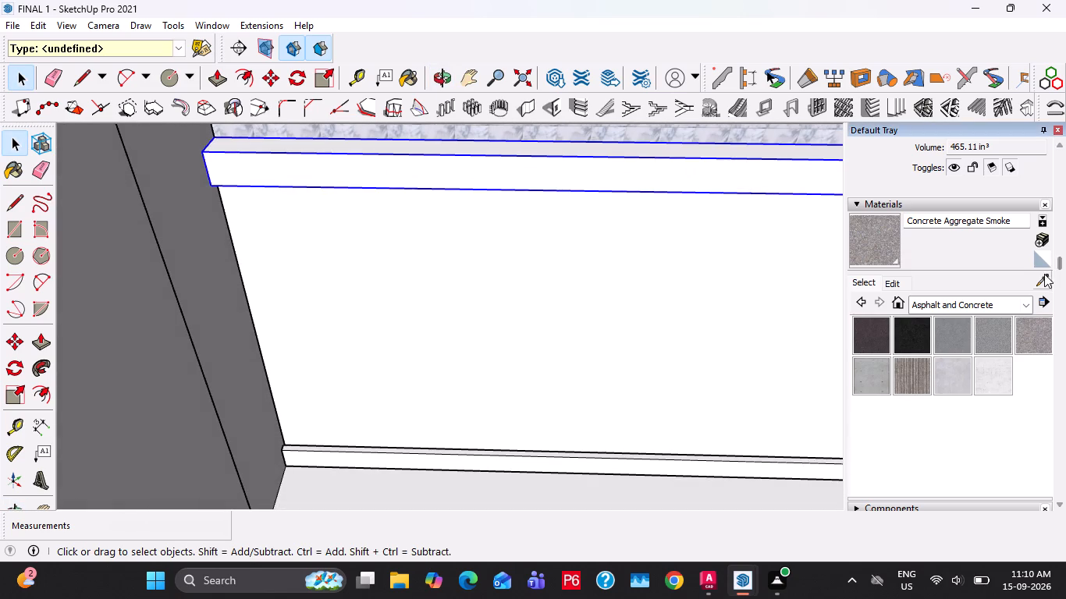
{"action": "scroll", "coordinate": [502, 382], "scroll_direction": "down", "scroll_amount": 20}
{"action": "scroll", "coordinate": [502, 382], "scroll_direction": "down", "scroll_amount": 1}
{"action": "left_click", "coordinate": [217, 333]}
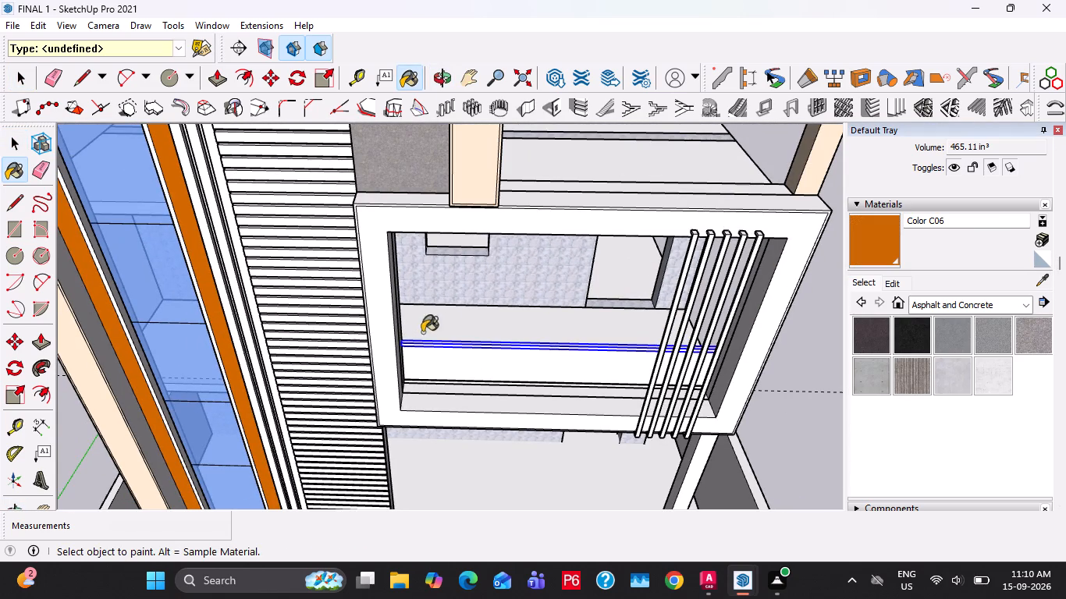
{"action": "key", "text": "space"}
Paint the balcony's top and bottom rails with Wood Cherry Original from the Wood materials.
{"action": "scroll", "coordinate": [985, 376], "scroll_direction": "up", "scroll_amount": 3}
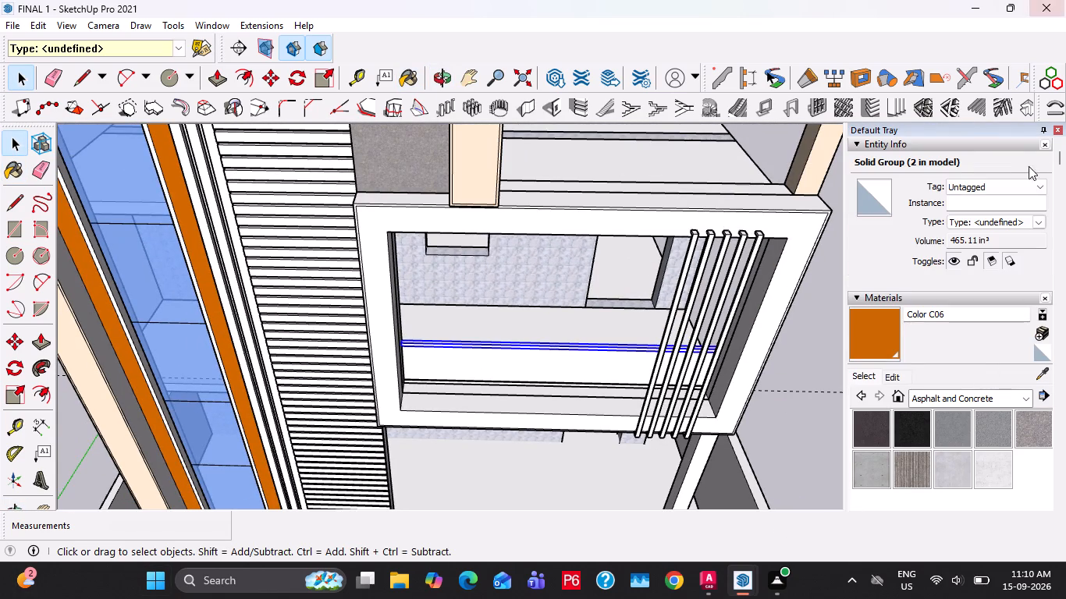
{"action": "left_click", "coordinate": [1014, 392]}
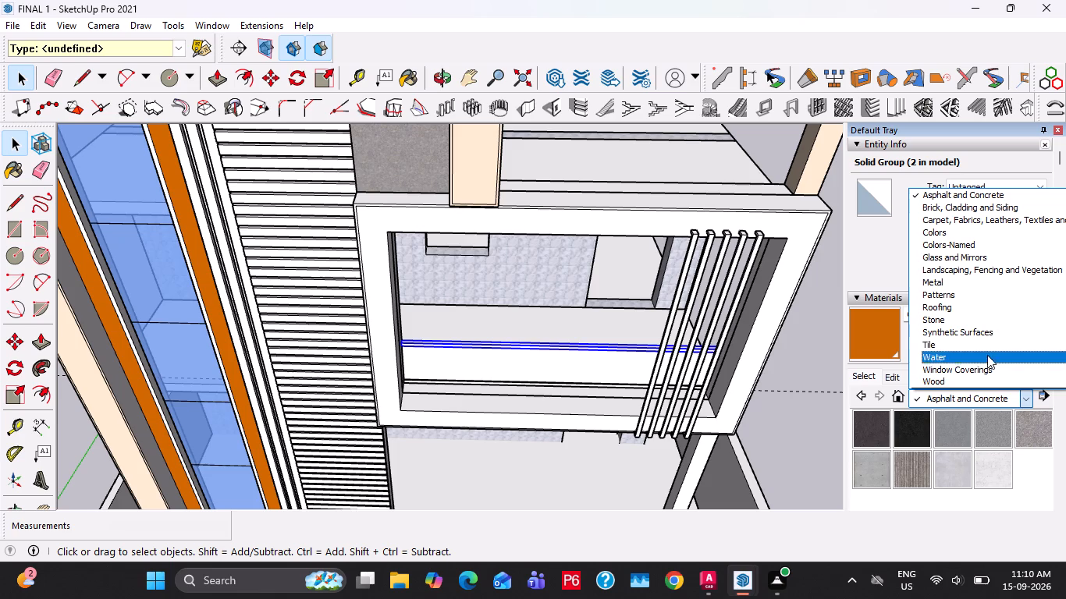
{"action": "scroll", "coordinate": [957, 236], "scroll_direction": "up", "scroll_amount": 1}
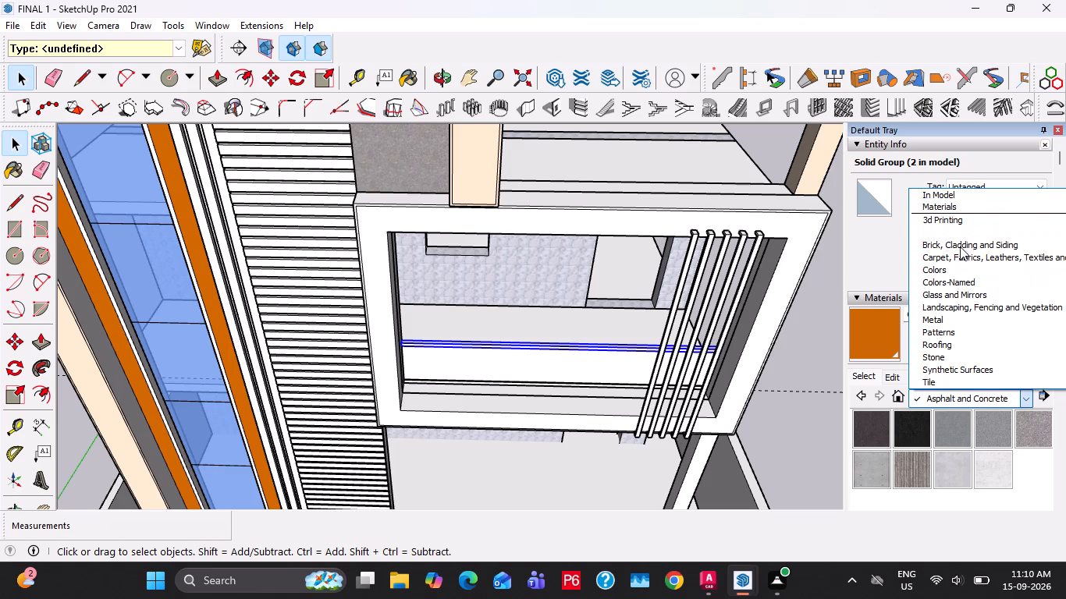
{"action": "scroll", "coordinate": [965, 349], "scroll_direction": "down", "scroll_amount": 4}
{"action": "left_click", "coordinate": [952, 377]}
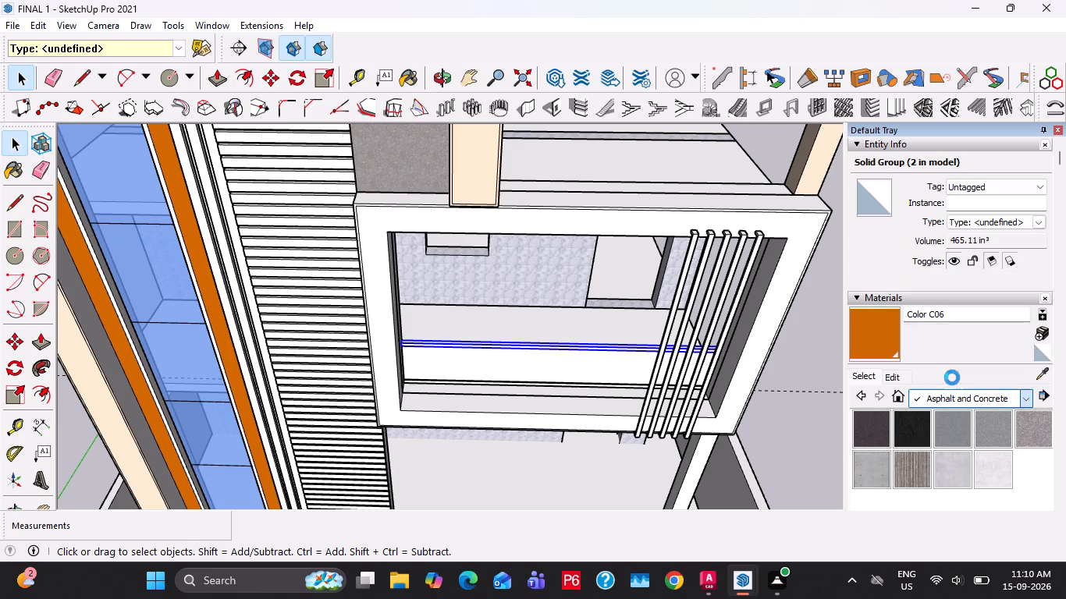
{"action": "scroll", "coordinate": [941, 402], "scroll_direction": "down", "scroll_amount": 1}
{"action": "left_click", "coordinate": [956, 340]}
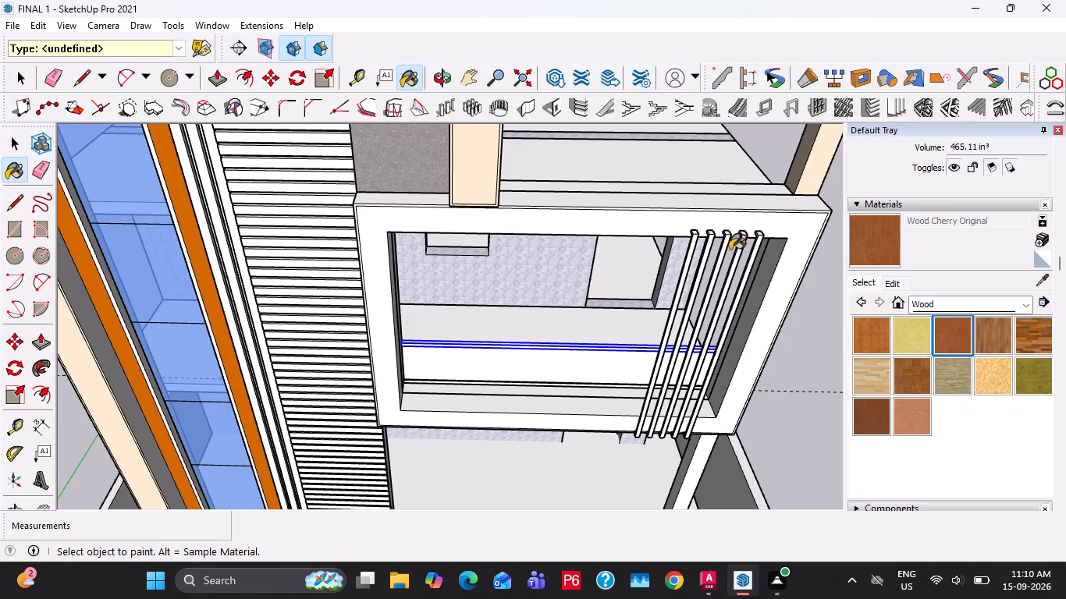
{"action": "left_click", "coordinate": [638, 346]}
{"action": "scroll", "coordinate": [634, 372], "scroll_direction": "up", "scroll_amount": 7}
{"action": "middle_click_drag", "start_coordinate": [630, 370], "coordinate": [645, 289]}
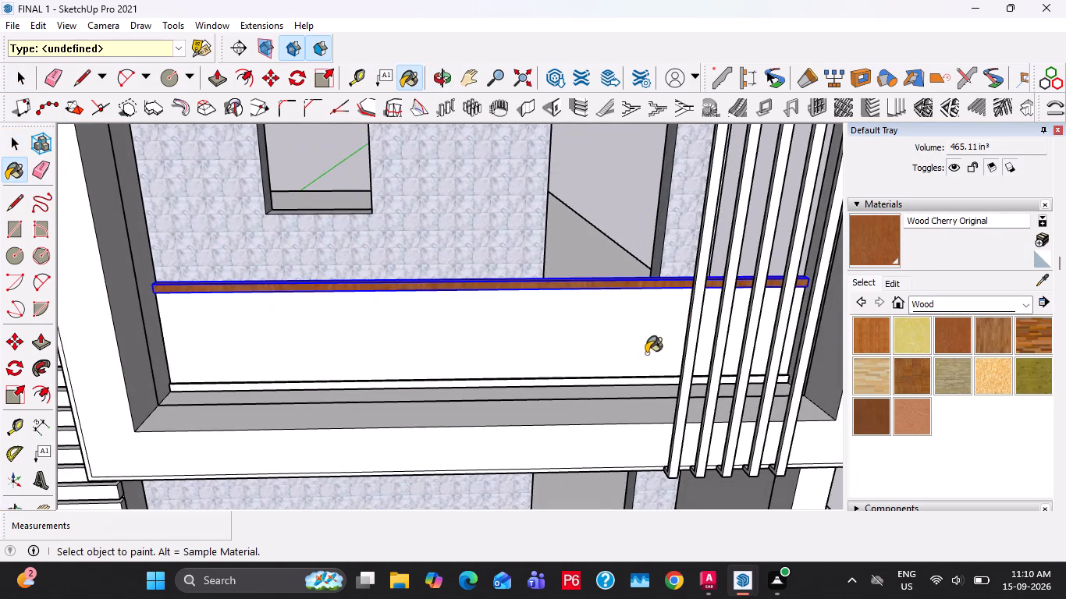
{"action": "left_click", "coordinate": [640, 383]}
{"action": "key", "text": "space"}
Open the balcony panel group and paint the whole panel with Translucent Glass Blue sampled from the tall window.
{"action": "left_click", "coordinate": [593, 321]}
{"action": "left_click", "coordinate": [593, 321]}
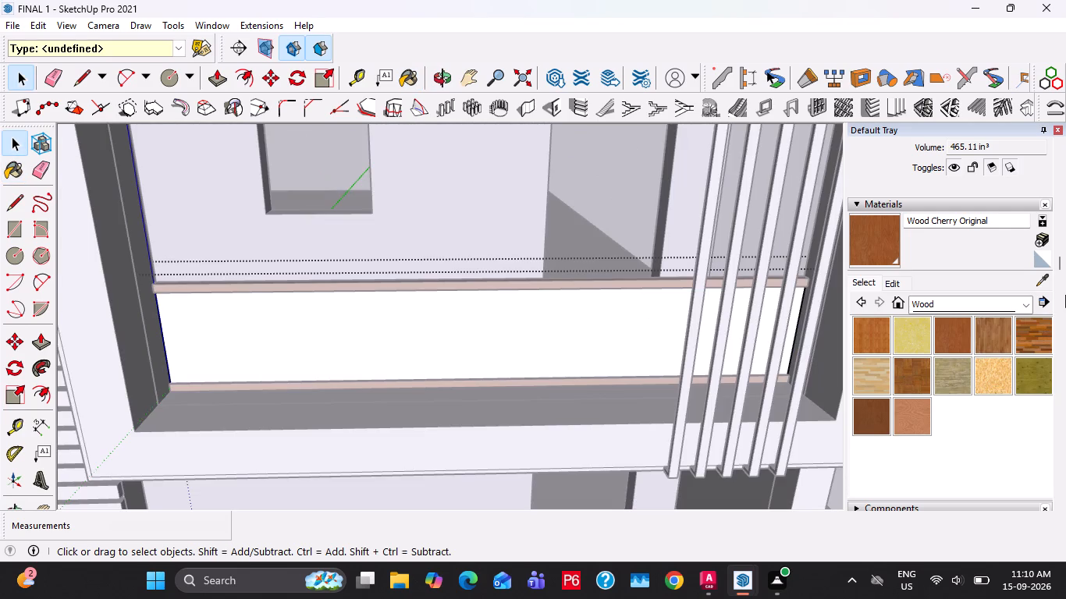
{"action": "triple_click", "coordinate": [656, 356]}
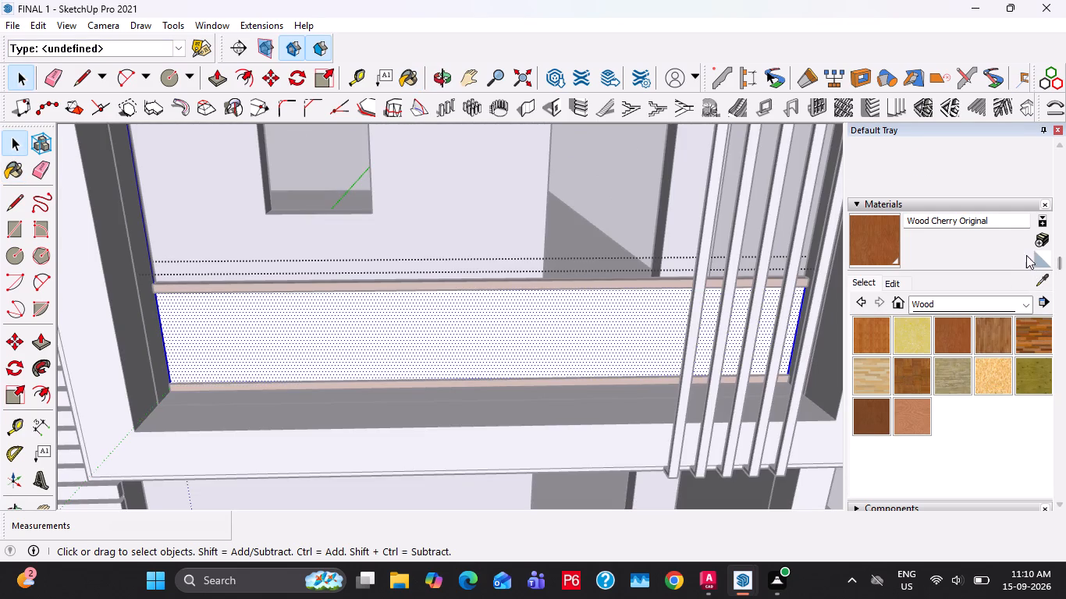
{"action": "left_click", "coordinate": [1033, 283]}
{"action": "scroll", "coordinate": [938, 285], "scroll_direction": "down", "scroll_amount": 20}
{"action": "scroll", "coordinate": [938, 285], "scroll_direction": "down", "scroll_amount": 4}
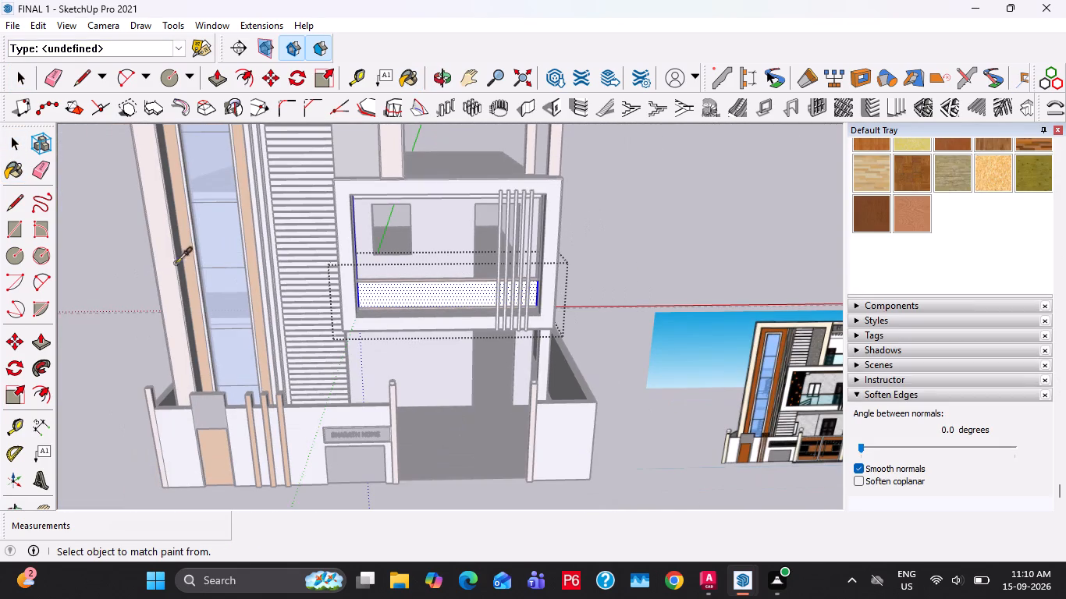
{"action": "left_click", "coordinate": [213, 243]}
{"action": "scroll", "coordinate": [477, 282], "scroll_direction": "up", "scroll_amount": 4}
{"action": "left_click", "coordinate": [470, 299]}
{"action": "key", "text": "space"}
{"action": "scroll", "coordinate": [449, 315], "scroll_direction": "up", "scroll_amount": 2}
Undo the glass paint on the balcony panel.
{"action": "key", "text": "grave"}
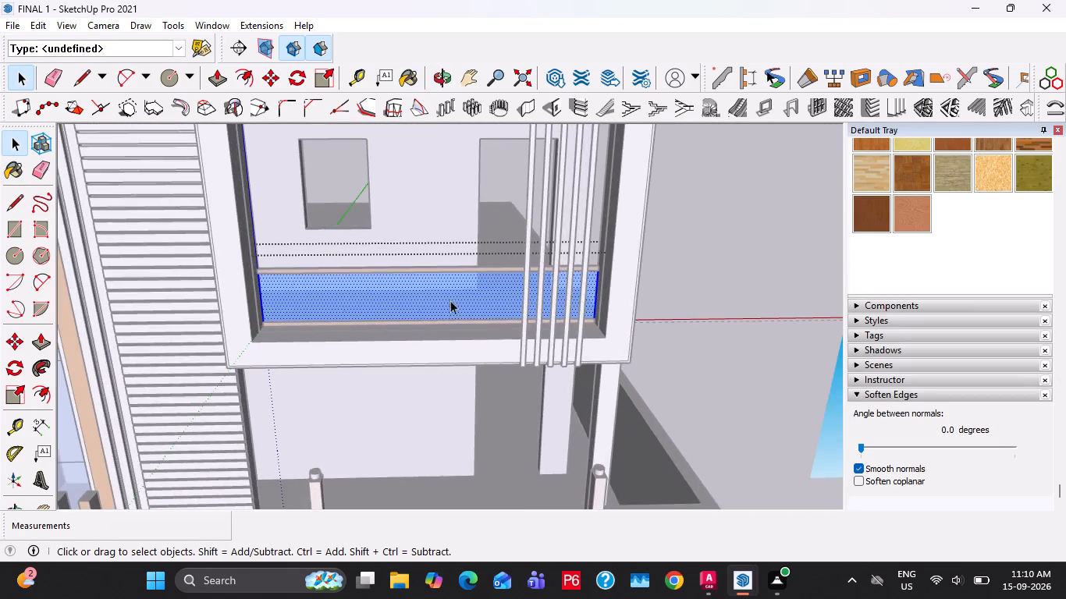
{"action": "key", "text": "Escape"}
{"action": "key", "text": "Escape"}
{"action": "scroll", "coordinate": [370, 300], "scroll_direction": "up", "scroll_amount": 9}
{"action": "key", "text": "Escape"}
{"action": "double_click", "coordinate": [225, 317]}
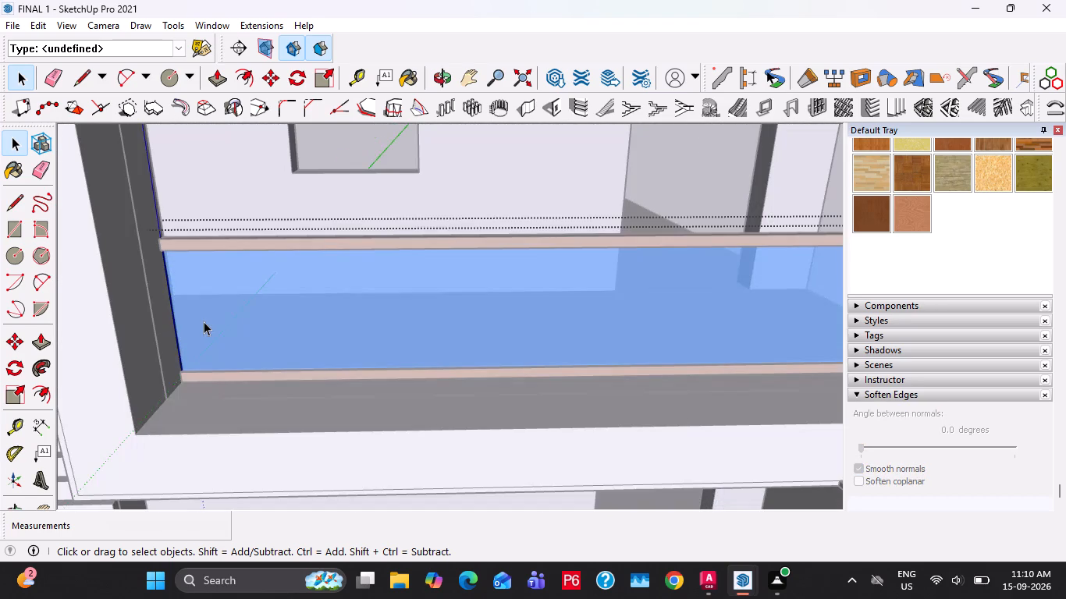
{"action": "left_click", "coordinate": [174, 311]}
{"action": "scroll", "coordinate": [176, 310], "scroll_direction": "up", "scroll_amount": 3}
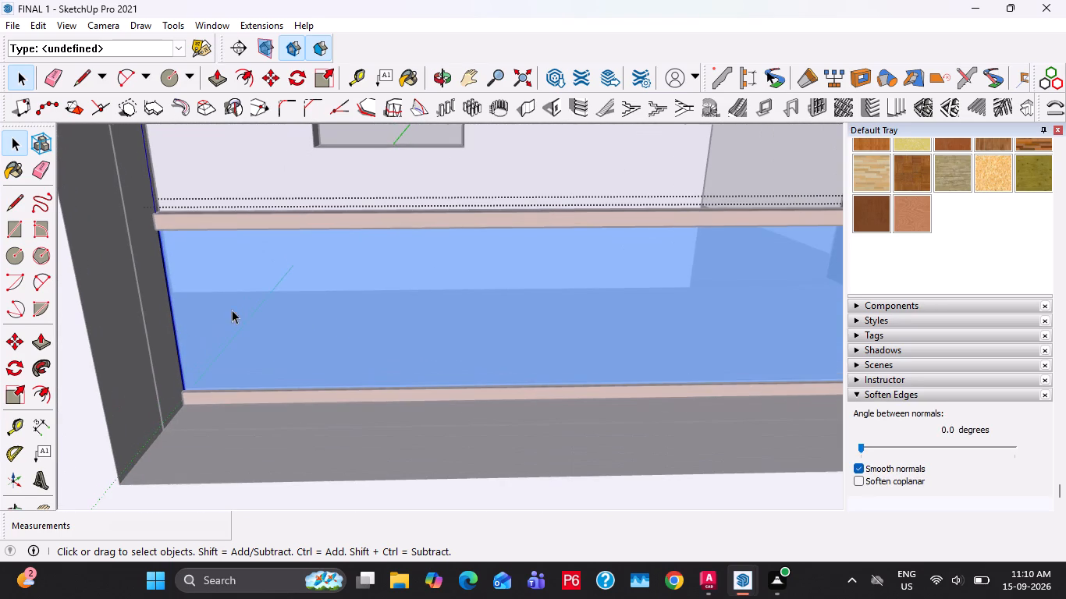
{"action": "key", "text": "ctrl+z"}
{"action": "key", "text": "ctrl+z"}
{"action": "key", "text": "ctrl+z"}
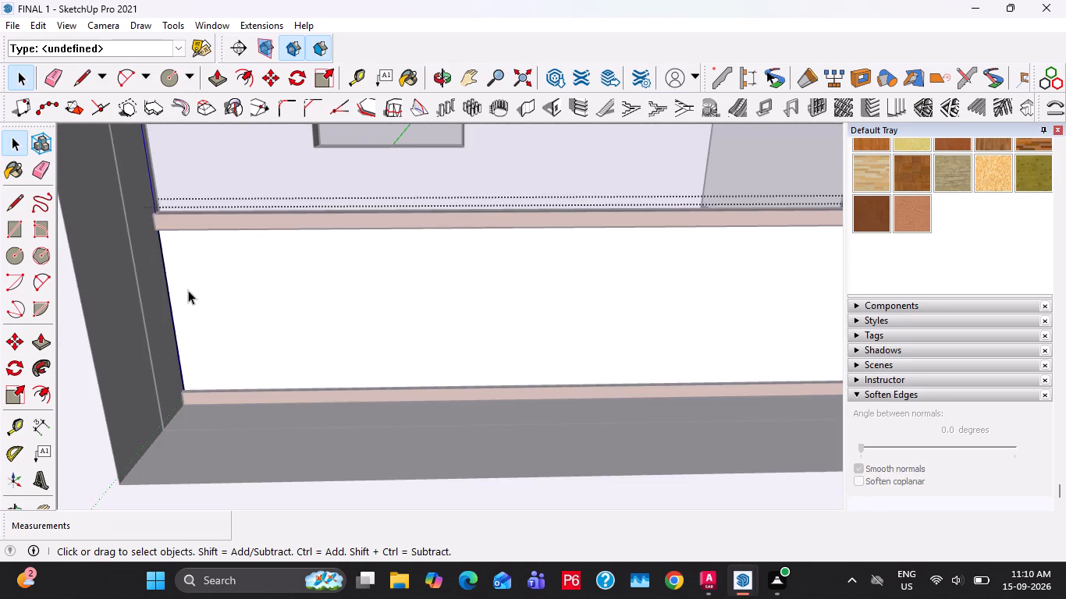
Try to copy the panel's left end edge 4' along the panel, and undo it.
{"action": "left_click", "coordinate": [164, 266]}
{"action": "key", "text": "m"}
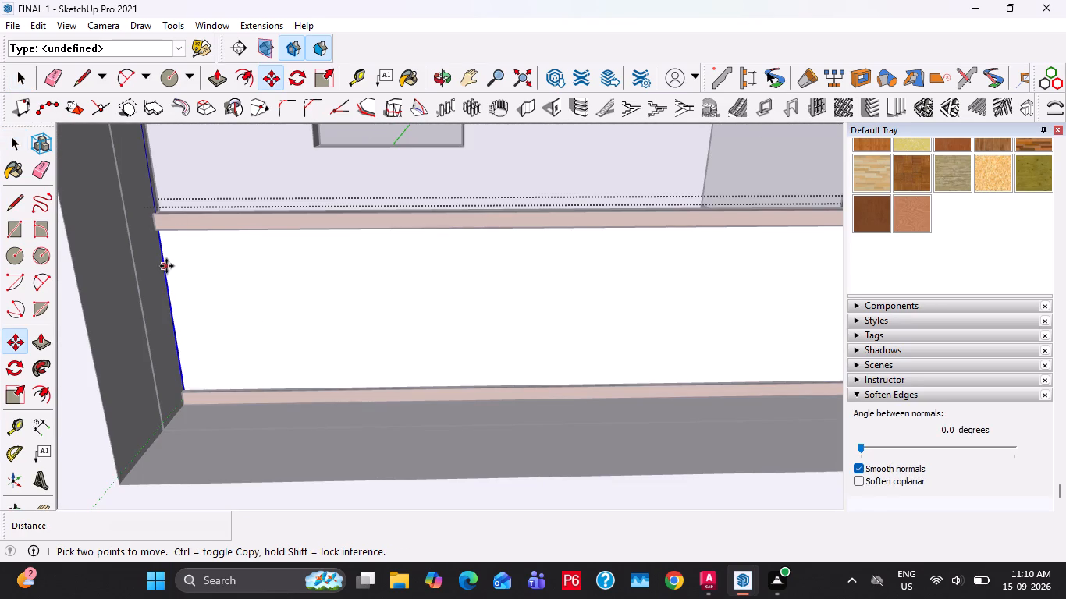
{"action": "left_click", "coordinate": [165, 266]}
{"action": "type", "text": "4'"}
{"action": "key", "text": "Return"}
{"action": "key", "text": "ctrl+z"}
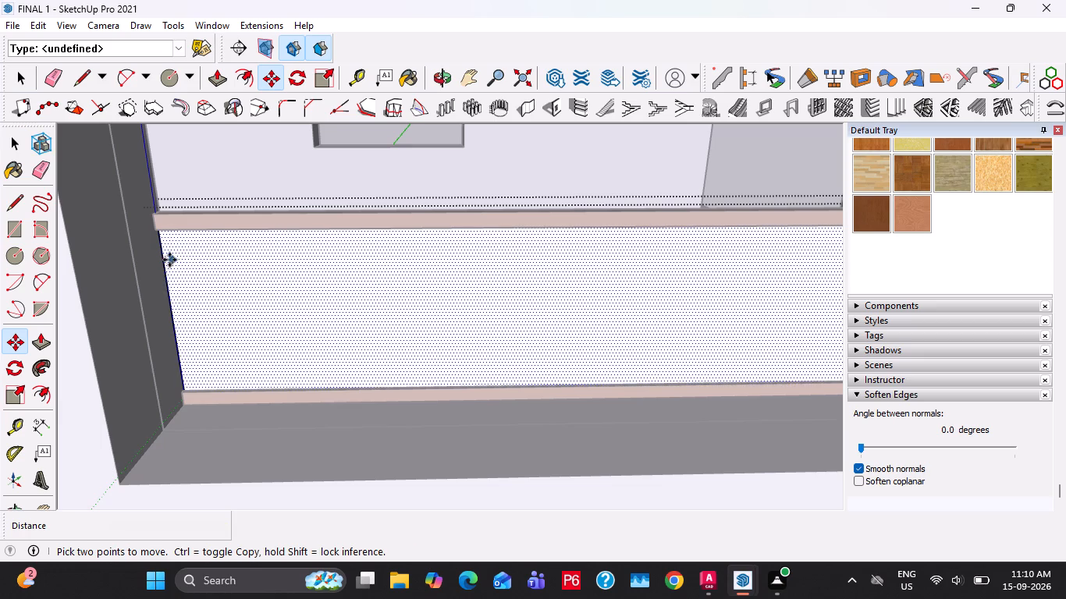
Copy the panel's left end edge 3' along the panel to split its front face.
{"action": "key", "text": "space"}
{"action": "left_click", "coordinate": [165, 257]}
{"action": "key", "text": "m"}
{"action": "left_click", "coordinate": [163, 257]}
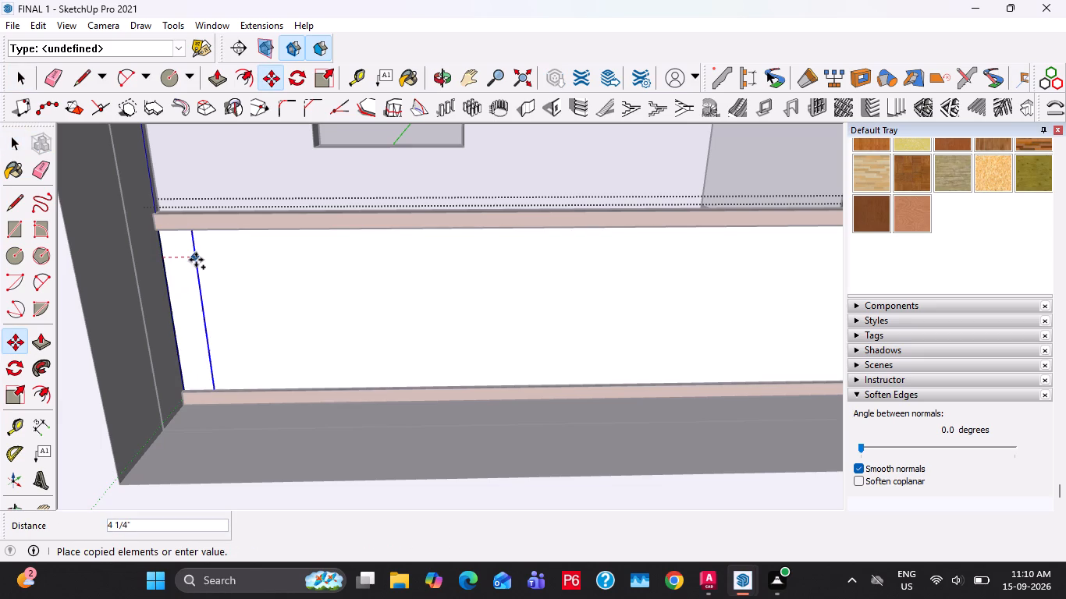
{"action": "key", "text": "3"}
{"action": "key", "text": "apostrophe"}
{"action": "key", "text": "Return"}
{"action": "key", "text": "space"}
Push the face beyond the dividing line through the panel's thickness, keeping only the 3' wide left section.
{"action": "left_click", "coordinate": [525, 304]}
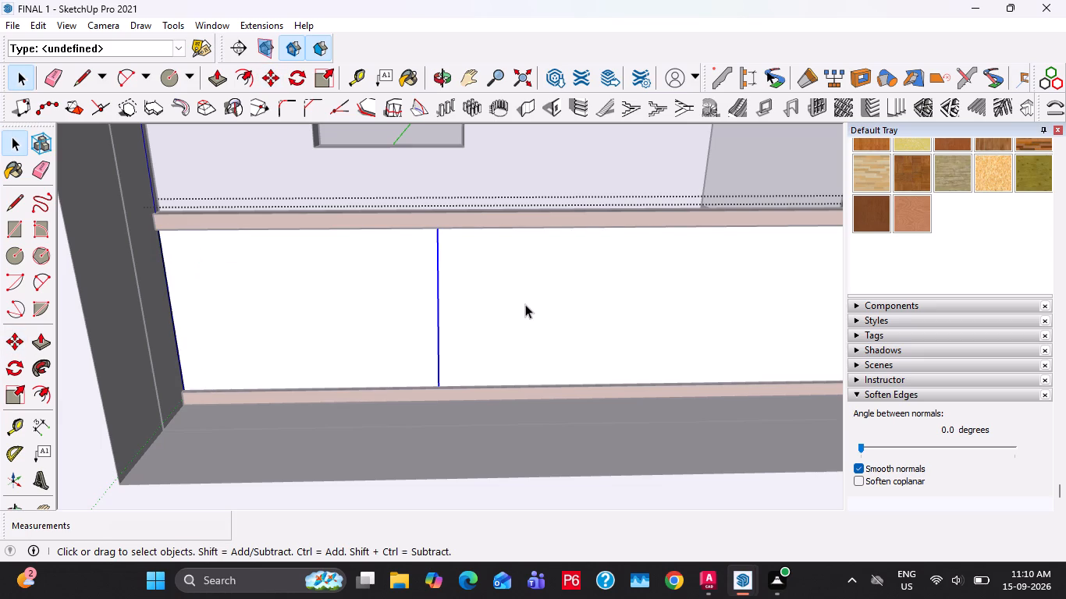
{"action": "key", "text": "p"}
{"action": "left_click", "coordinate": [524, 308]}
{"action": "left_click", "coordinate": [524, 281]}
{"action": "key", "text": "space"}
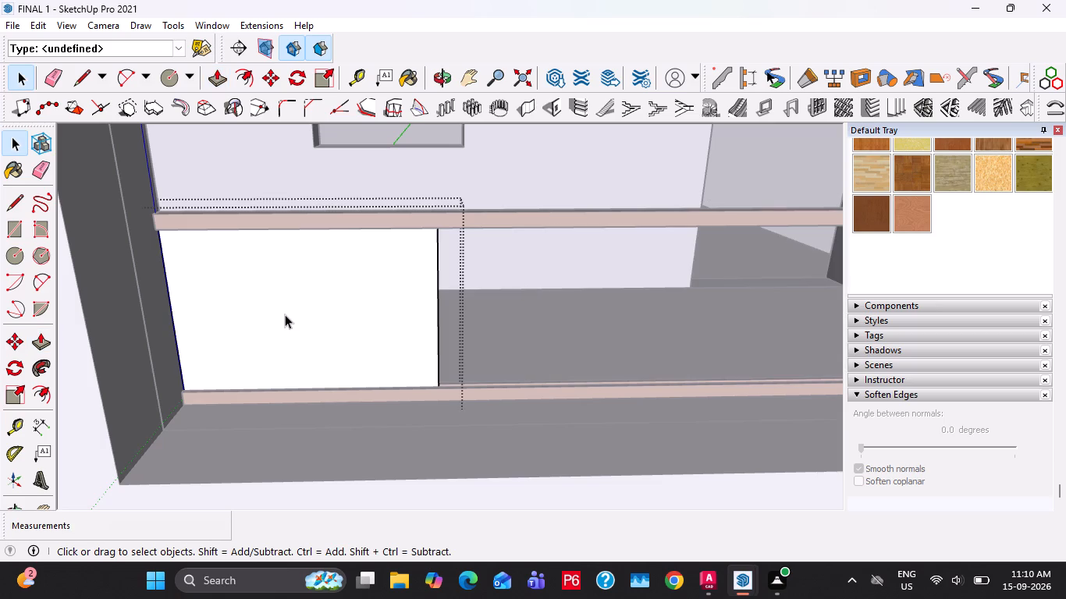
Paint the whole 3' panel with Translucent Glass Blue sampled from the tall window, and close the group.
{"action": "triple_click", "coordinate": [285, 314]}
{"action": "scroll", "coordinate": [907, 285], "scroll_direction": "down", "scroll_amount": 4}
{"action": "scroll", "coordinate": [916, 322], "scroll_direction": "up", "scroll_amount": 7}
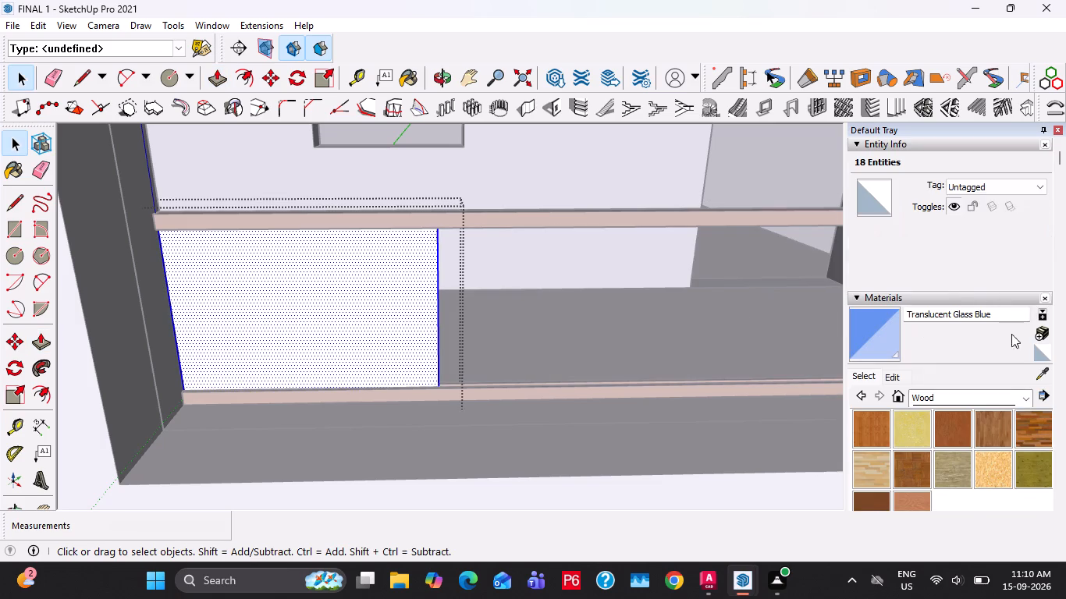
{"action": "left_click", "coordinate": [1046, 374]}
{"action": "scroll", "coordinate": [1043, 373], "scroll_direction": "down", "scroll_amount": 18}
{"action": "left_click", "coordinate": [335, 299]}
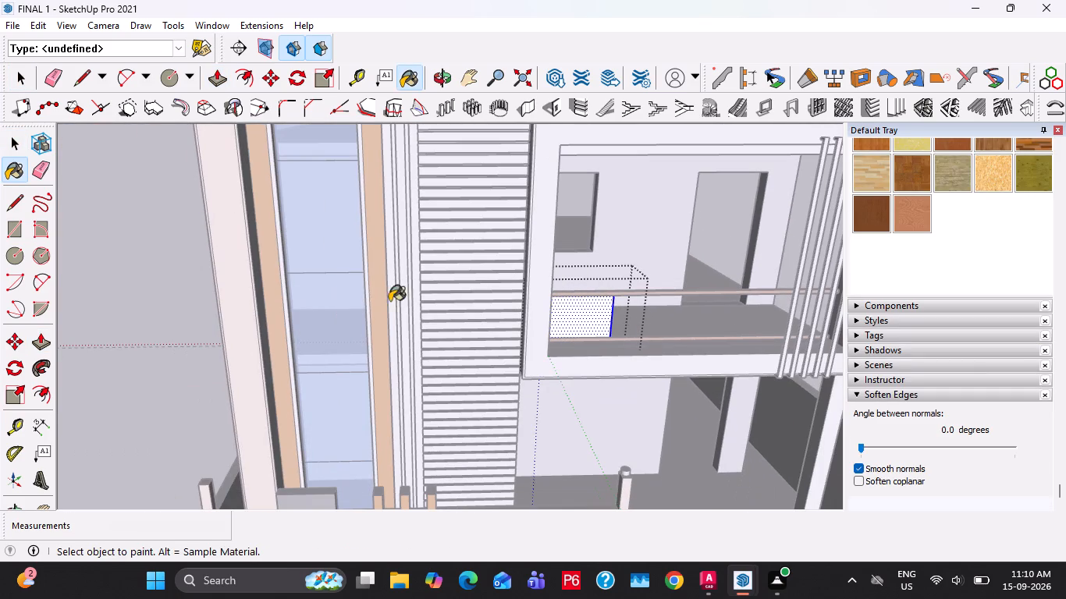
{"action": "left_click", "coordinate": [597, 314]}
{"action": "key", "text": "space"}
{"action": "scroll", "coordinate": [609, 318], "scroll_direction": "up", "scroll_amount": 10}
{"action": "key", "text": "Escape"}
{"action": "key", "text": "Escape"}
Copy the 3' glass panel along the balcony railing at 3' spacing, making four copies.
{"action": "left_click", "coordinate": [540, 314]}
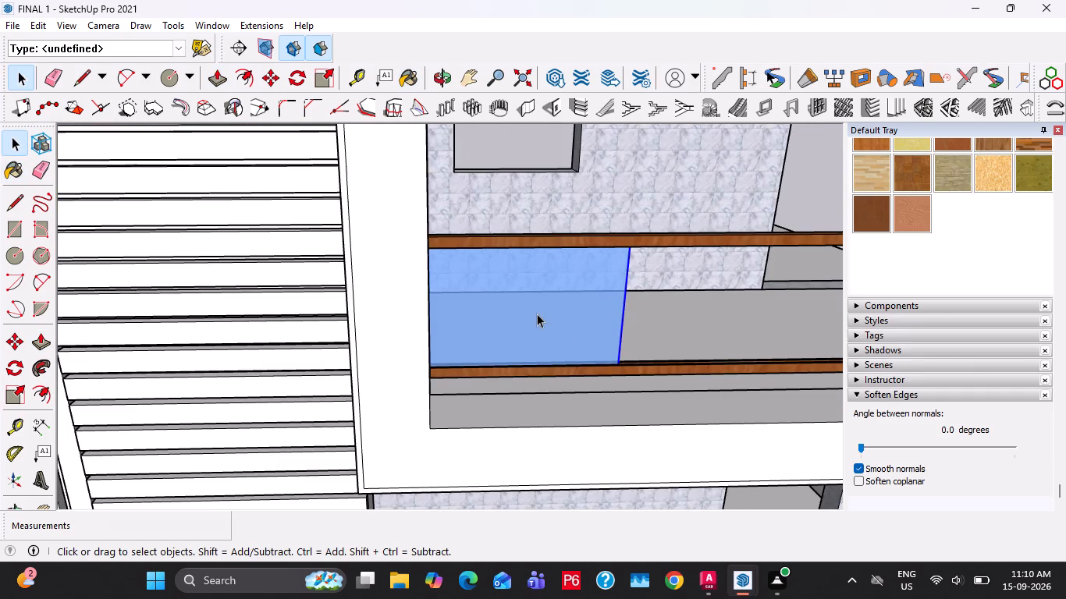
{"action": "middle_click_drag", "start_coordinate": [497, 315], "coordinate": [441, 353]}
{"action": "key", "text": "m"}
{"action": "scroll", "coordinate": [452, 367], "scroll_direction": "up", "scroll_amount": 15}
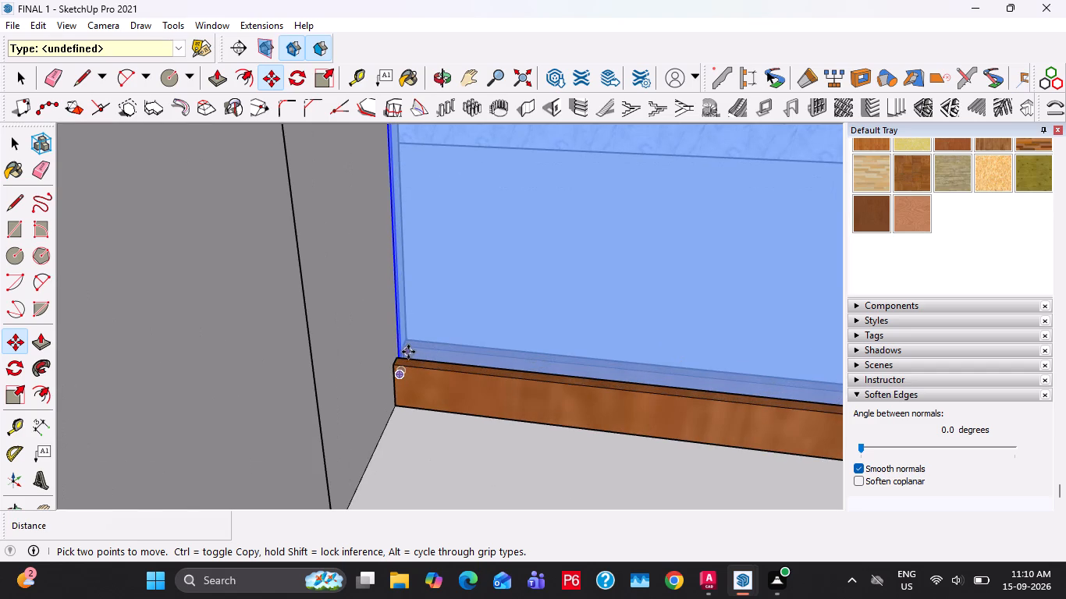
{"action": "left_click", "coordinate": [400, 353]}
{"action": "scroll", "coordinate": [579, 372], "scroll_direction": "down", "scroll_amount": 6}
{"action": "middle_click_drag", "start_coordinate": [734, 385], "coordinate": [249, 254], "text": "shift"}
{"action": "scroll", "coordinate": [588, 303], "scroll_direction": "up", "scroll_amount": 4}
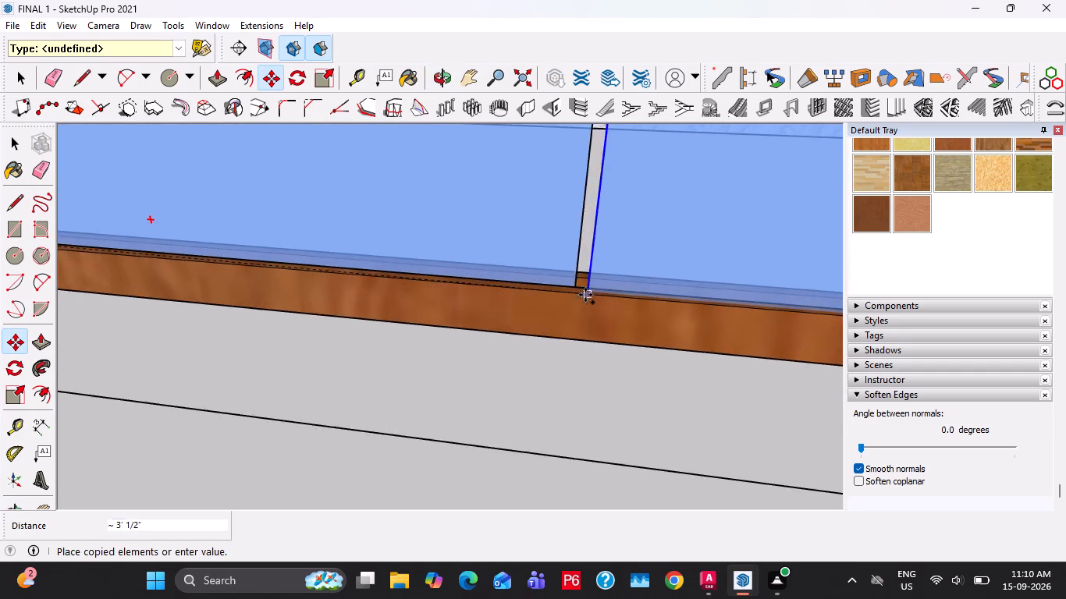
{"action": "scroll", "coordinate": [580, 290], "scroll_direction": "up", "scroll_amount": 8}
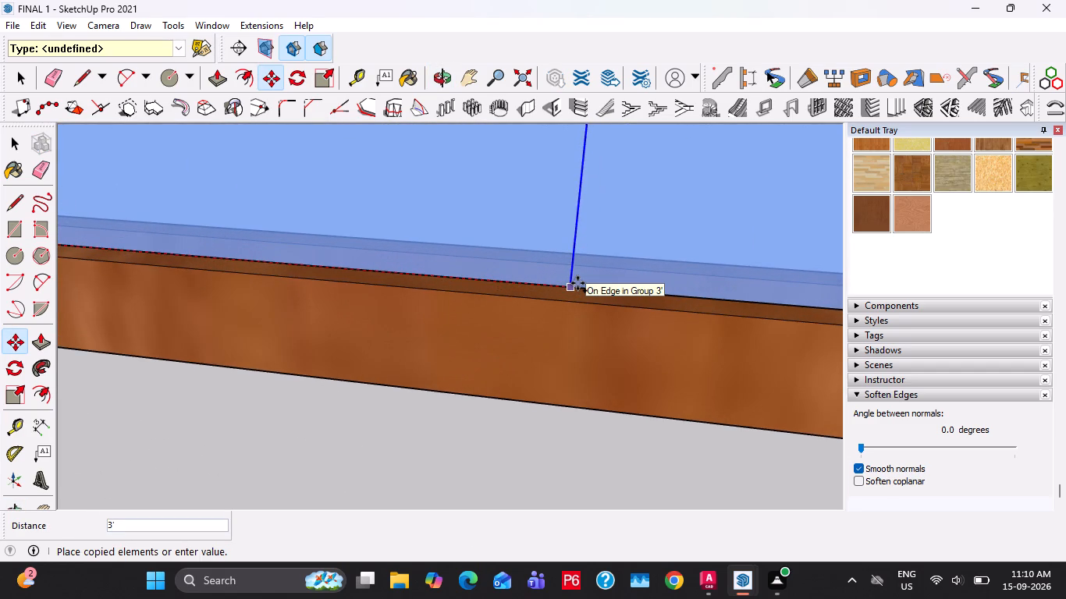
{"action": "left_click", "coordinate": [577, 283]}
{"action": "type", "text": "X4"}
{"action": "key", "text": "Return"}
Scale all five glass panels together lengthwise by about 0.84 so the last one ends at the balcony's side wall.
{"action": "scroll", "coordinate": [450, 302], "scroll_direction": "down", "scroll_amount": 20}
{"action": "scroll", "coordinate": [450, 302], "scroll_direction": "down", "scroll_amount": 13}
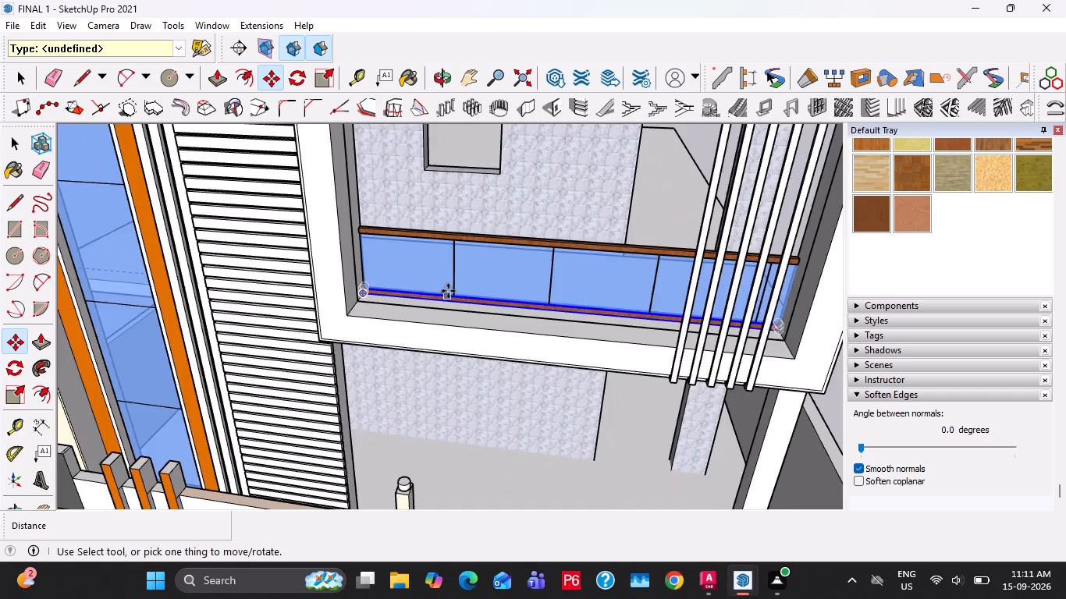
{"action": "scroll", "coordinate": [448, 291], "scroll_direction": "down", "scroll_amount": 5}
{"action": "scroll", "coordinate": [717, 304], "scroll_direction": "up", "scroll_amount": 4}
{"action": "key", "text": "space"}
{"action": "left_click", "coordinate": [675, 281]}
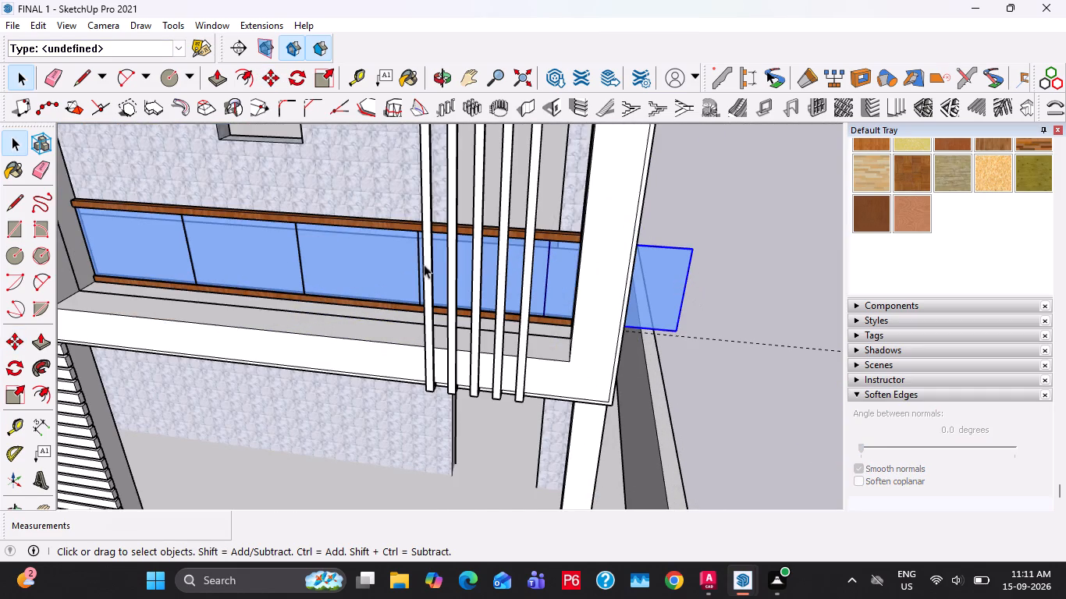
{"action": "left_click", "coordinate": [414, 259]}
{"action": "left_click", "coordinate": [272, 251], "text": "ctrl"}
{"action": "left_click", "coordinate": [167, 250], "text": "ctrl"}
{"action": "left_click", "coordinate": [520, 274], "text": "ctrl"}
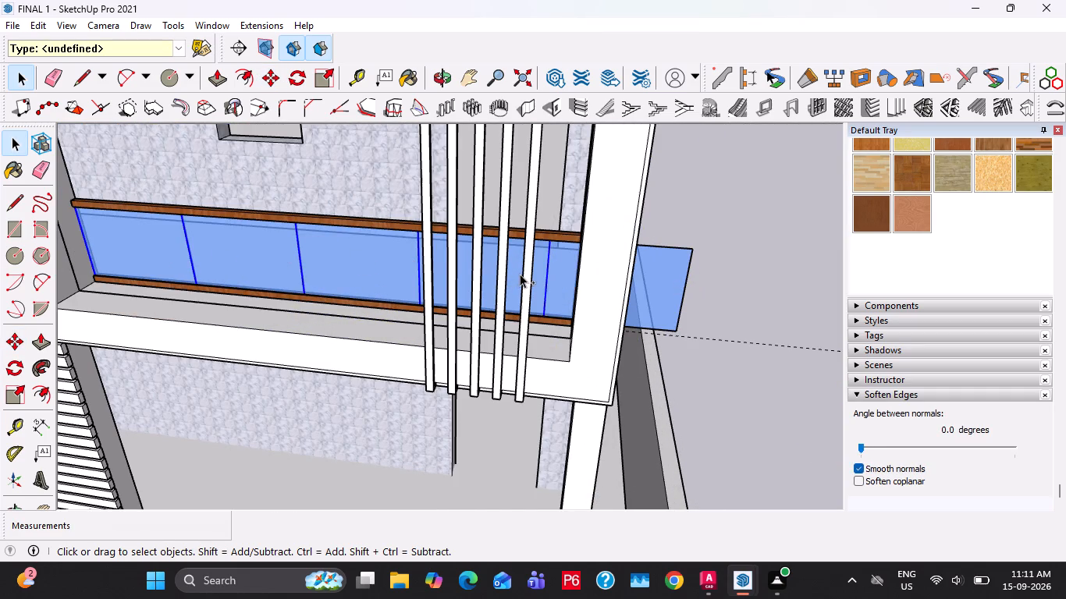
{"action": "middle_click_drag", "start_coordinate": [617, 280], "coordinate": [471, 271]}
{"action": "key", "text": "s"}
{"action": "scroll", "coordinate": [637, 351], "scroll_direction": "up", "scroll_amount": 5}
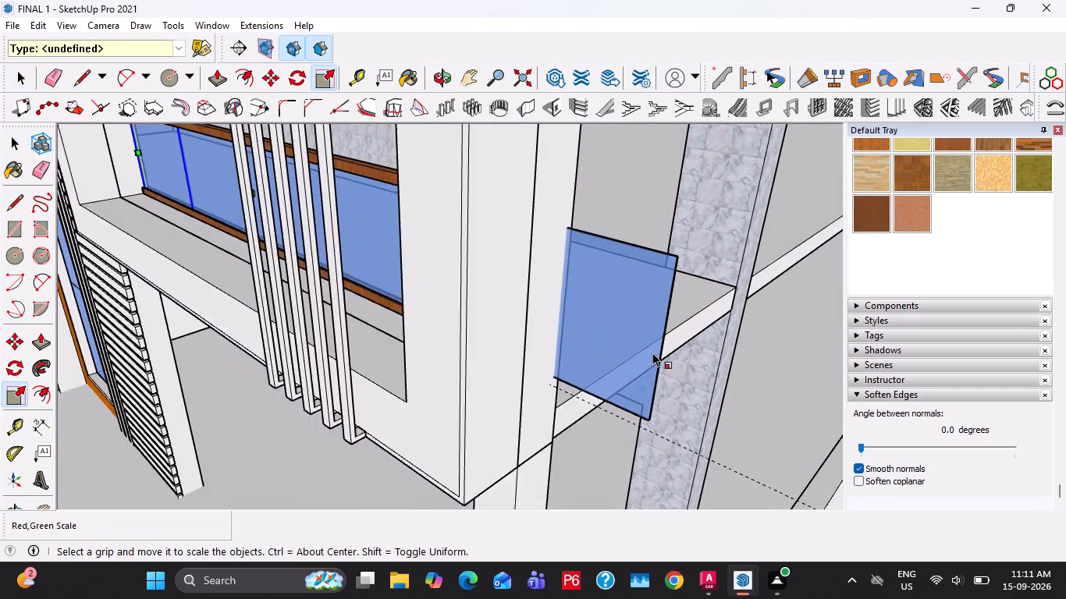
{"action": "scroll", "coordinate": [652, 353], "scroll_direction": "up", "scroll_amount": 3}
{"action": "middle_click_drag", "start_coordinate": [645, 353], "coordinate": [540, 332]}
{"action": "scroll", "coordinate": [548, 334], "scroll_direction": "down", "scroll_amount": 3}
{"action": "key", "text": "space"}
{"action": "left_click", "coordinate": [530, 312], "text": "ctrl"}
{"action": "middle_click_drag", "start_coordinate": [517, 303], "coordinate": [556, 317]}
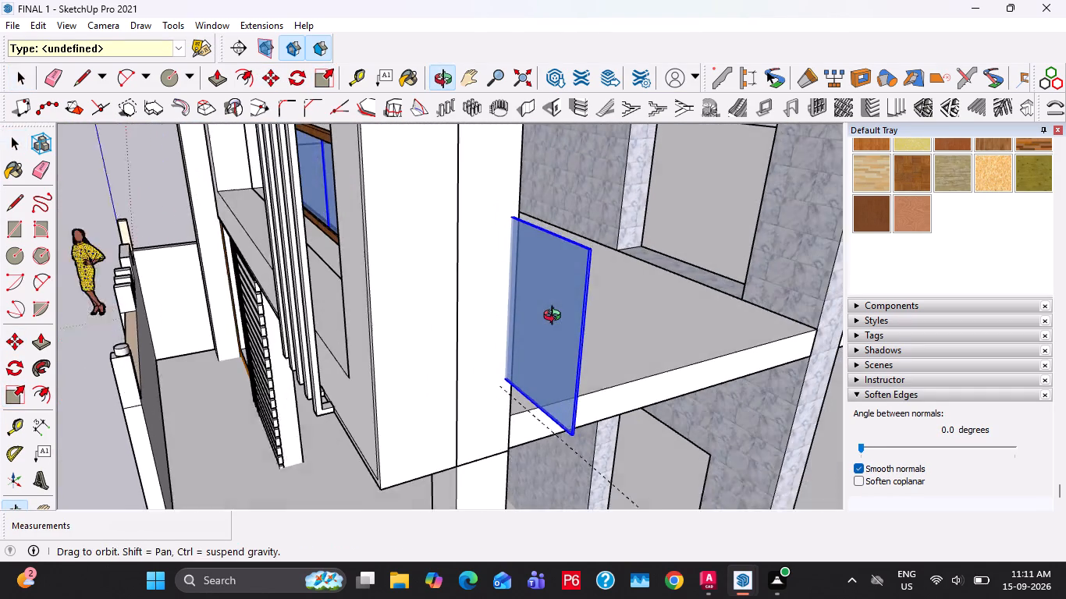
{"action": "middle_click_drag", "start_coordinate": [556, 317], "coordinate": [556, 317]}
{"action": "key", "text": "s"}
{"action": "scroll", "coordinate": [613, 341], "scroll_direction": "up", "scroll_amount": 12}
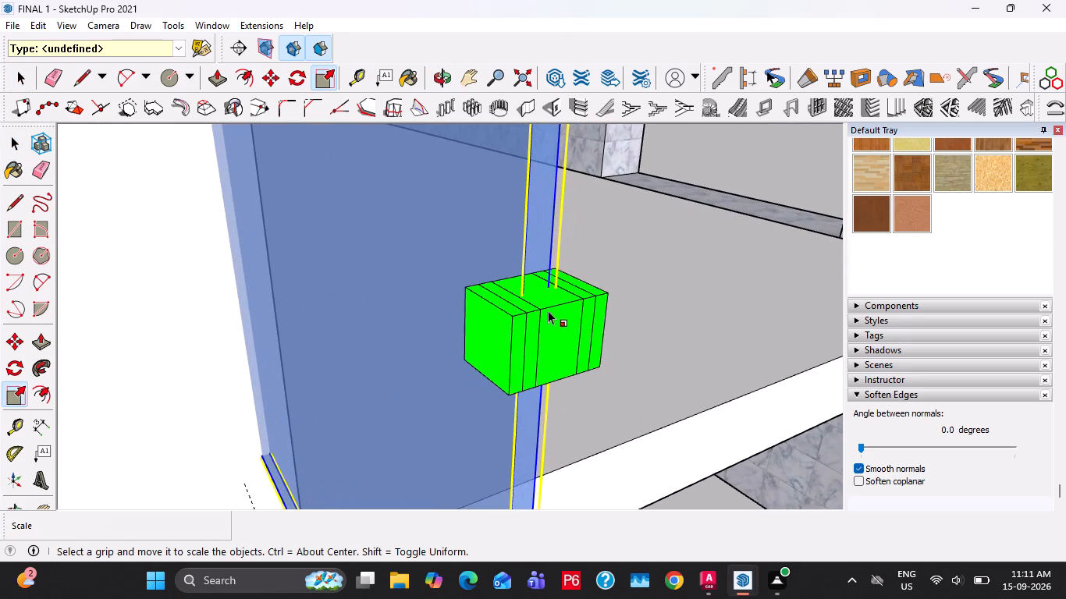
{"action": "scroll", "coordinate": [571, 295], "scroll_direction": "down", "scroll_amount": 13}
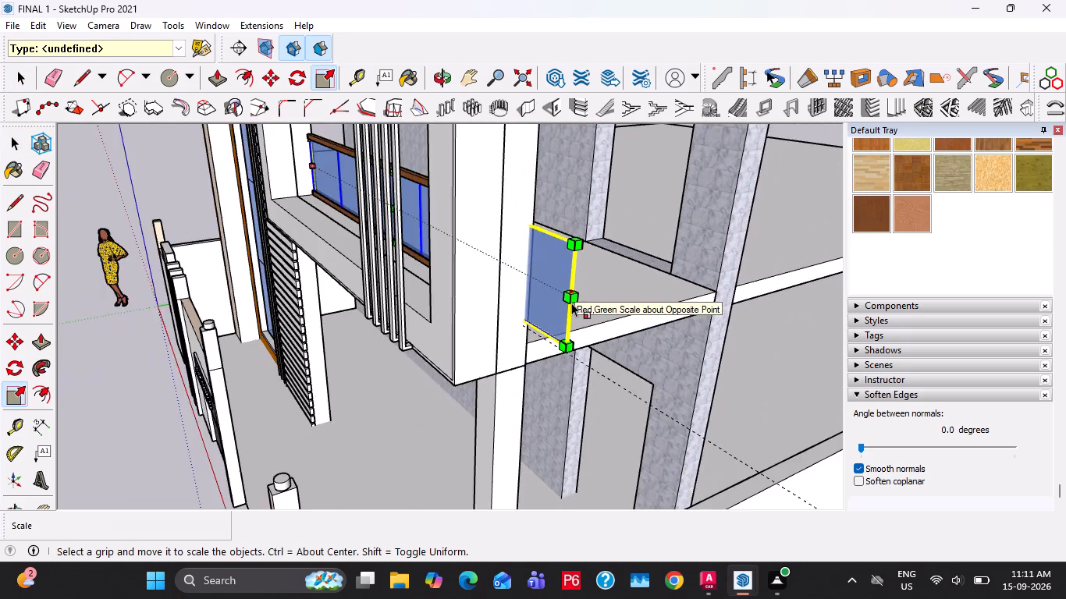
{"action": "scroll", "coordinate": [571, 303], "scroll_direction": "up", "scroll_amount": 18}
{"action": "middle_click", "coordinate": [574, 303]}
{"action": "scroll", "coordinate": [574, 305], "scroll_direction": "down", "scroll_amount": 6}
{"action": "middle_click_drag", "start_coordinate": [562, 326], "coordinate": [638, 418]}
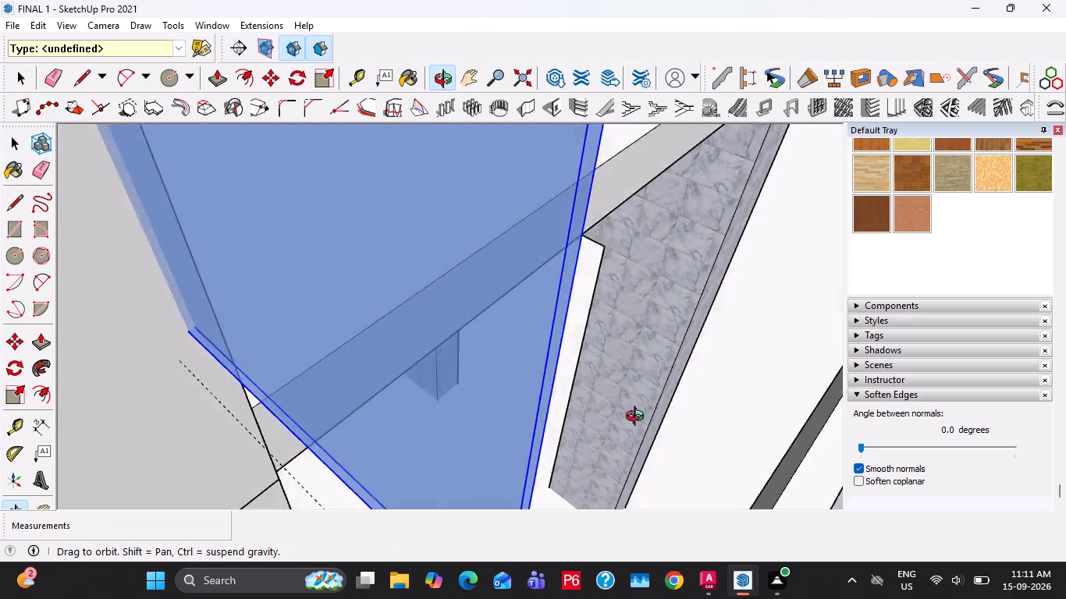
{"action": "middle_click_drag", "start_coordinate": [638, 418], "coordinate": [658, 419]}
{"action": "scroll", "coordinate": [641, 387], "scroll_direction": "down", "scroll_amount": 4}
{"action": "scroll", "coordinate": [659, 338], "scroll_direction": "up", "scroll_amount": 4}
{"action": "scroll", "coordinate": [627, 289], "scroll_direction": "down", "scroll_amount": 4}
{"action": "middle_click_drag", "start_coordinate": [590, 386], "coordinate": [585, 372]}
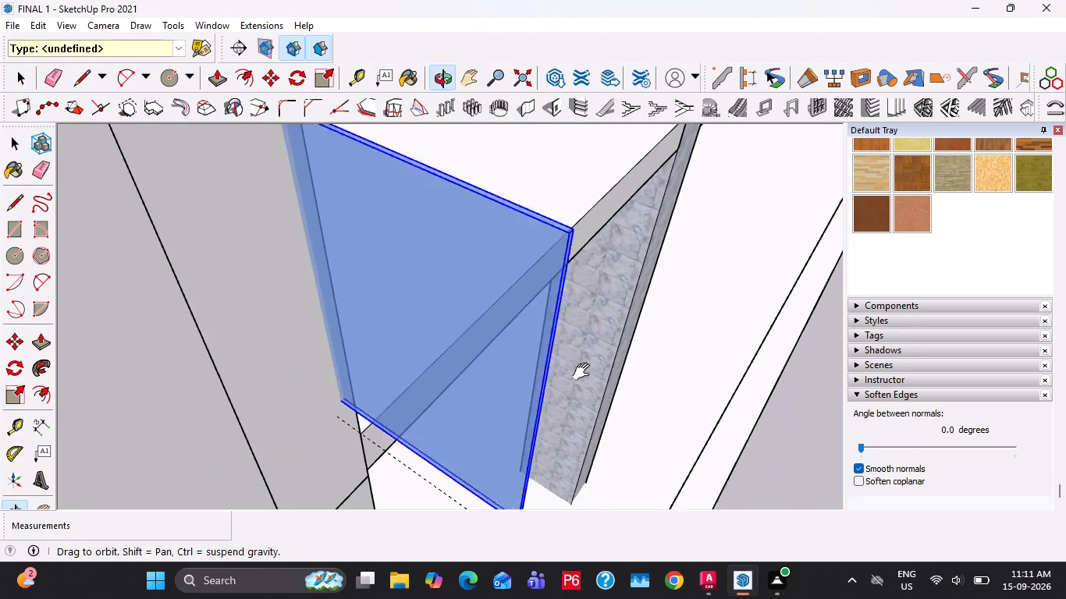
{"action": "middle_click_drag", "start_coordinate": [585, 372], "coordinate": [578, 335]}
{"action": "scroll", "coordinate": [494, 177], "scroll_direction": "up", "scroll_amount": 14}
{"action": "scroll", "coordinate": [501, 186], "scroll_direction": "down", "scroll_amount": 7}
{"action": "middle_click_drag", "start_coordinate": [507, 287], "coordinate": [516, 294]}
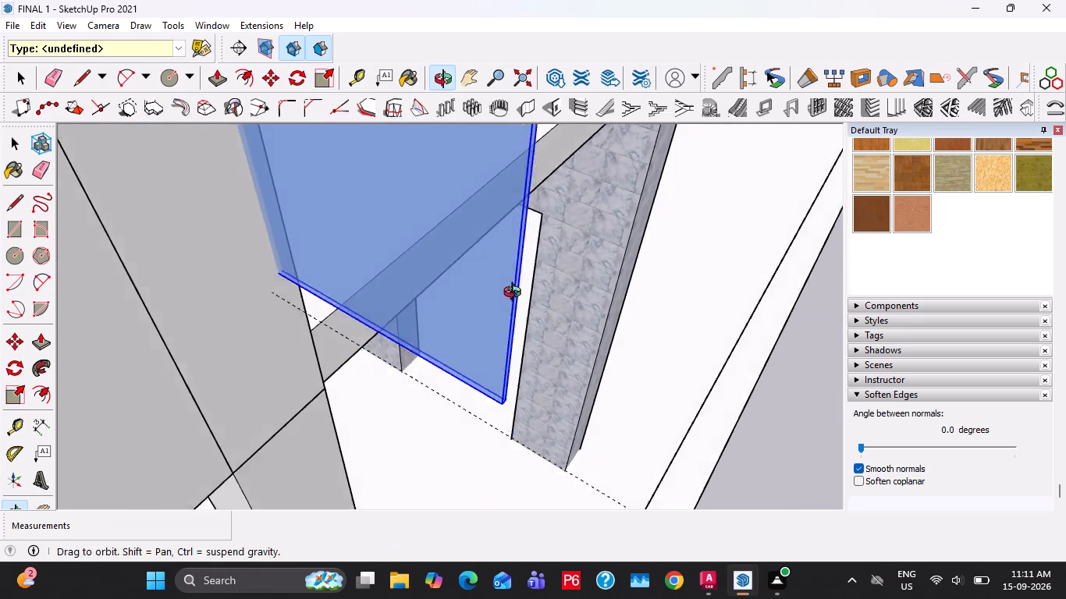
{"action": "middle_click_drag", "start_coordinate": [516, 294], "coordinate": [517, 356]}
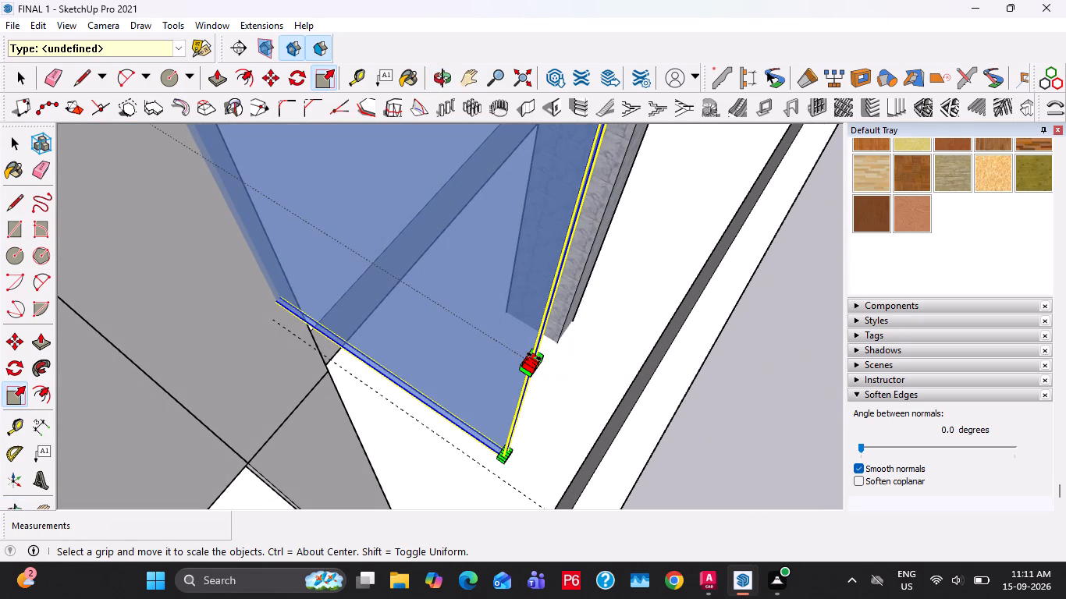
{"action": "left_click", "coordinate": [535, 356]}
{"action": "scroll", "coordinate": [427, 279], "scroll_direction": "down", "scroll_amount": 15}
{"action": "middle_click_drag", "start_coordinate": [375, 276], "coordinate": [690, 234]}
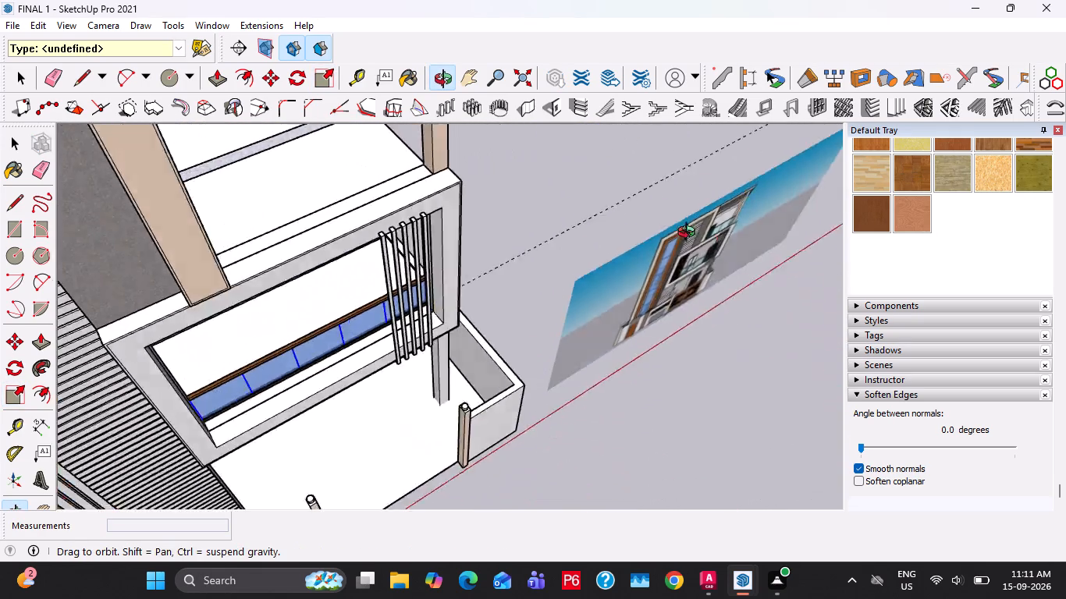
{"action": "middle_click_drag", "start_coordinate": [690, 234], "coordinate": [768, 189]}
{"action": "scroll", "coordinate": [403, 249], "scroll_direction": "up", "scroll_amount": 6}
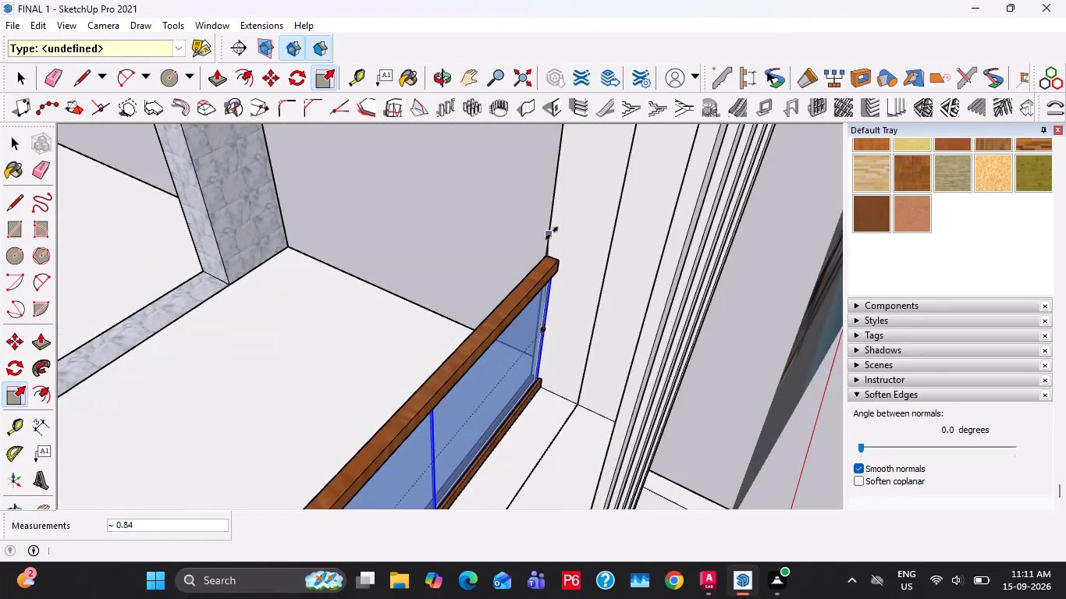
{"action": "left_click", "coordinate": [552, 233]}
{"action": "key", "text": "space"}
{"action": "middle_click_drag", "start_coordinate": [511, 373], "coordinate": [358, 285]}
{"action": "scroll", "coordinate": [389, 277], "scroll_direction": "down", "scroll_amount": 13}
{"action": "key", "text": "Escape"}
{"action": "key", "text": "Escape"}
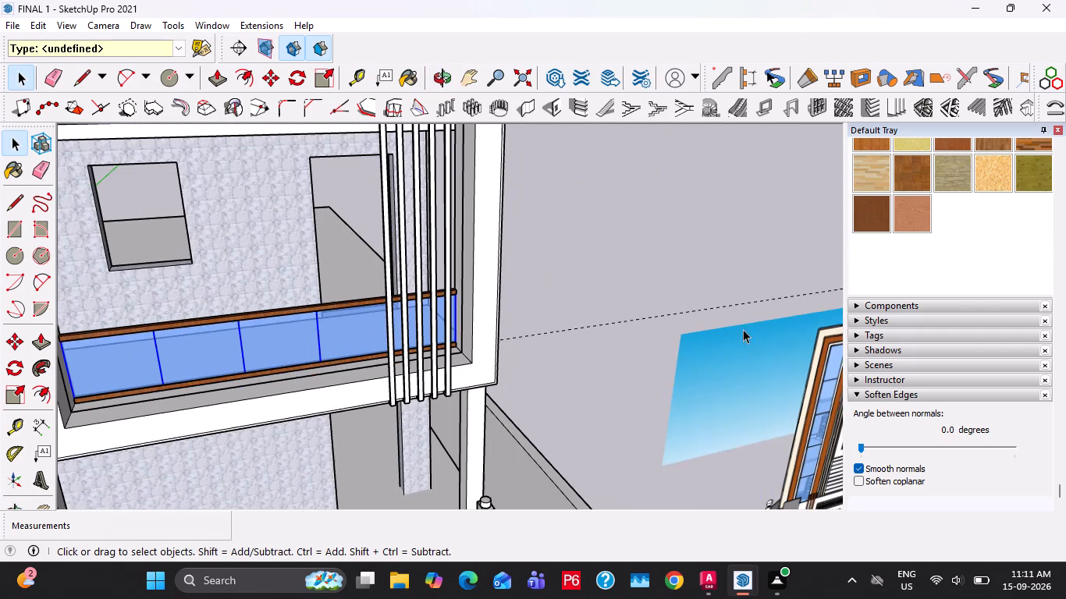
{"action": "key", "text": "Escape"}
Paint the group of vertical bars in front of the balcony with the near-black swatch from the Colors collection.
{"action": "scroll", "coordinate": [971, 257], "scroll_direction": "up", "scroll_amount": 1}
{"action": "scroll", "coordinate": [965, 342], "scroll_direction": "down", "scroll_amount": 3}
{"action": "scroll", "coordinate": [954, 364], "scroll_direction": "up", "scroll_amount": 5}
{"action": "left_click", "coordinate": [1018, 400]}
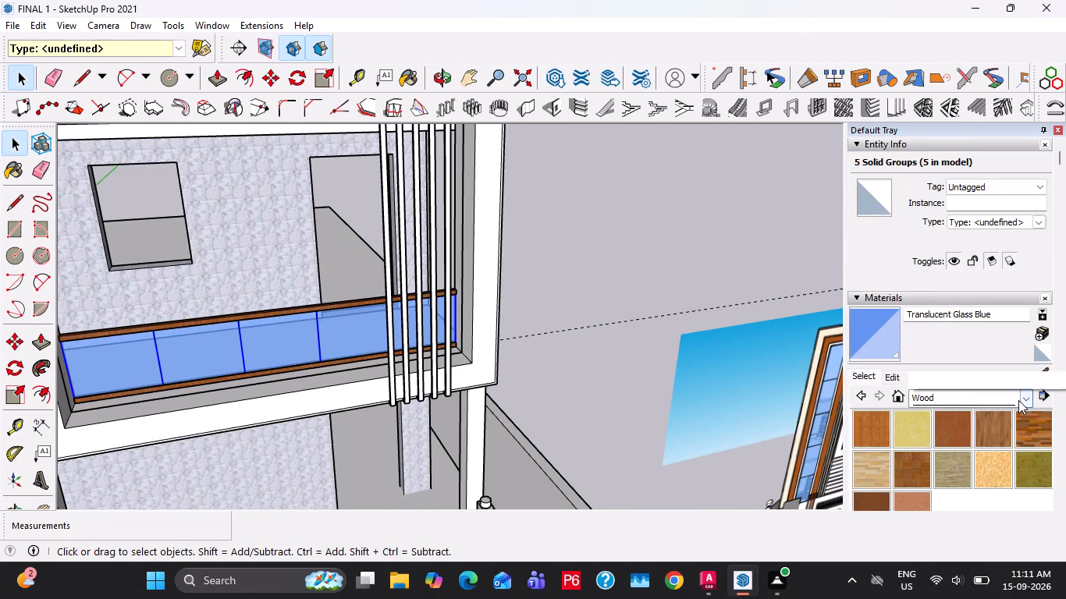
{"action": "left_click", "coordinate": [953, 227]}
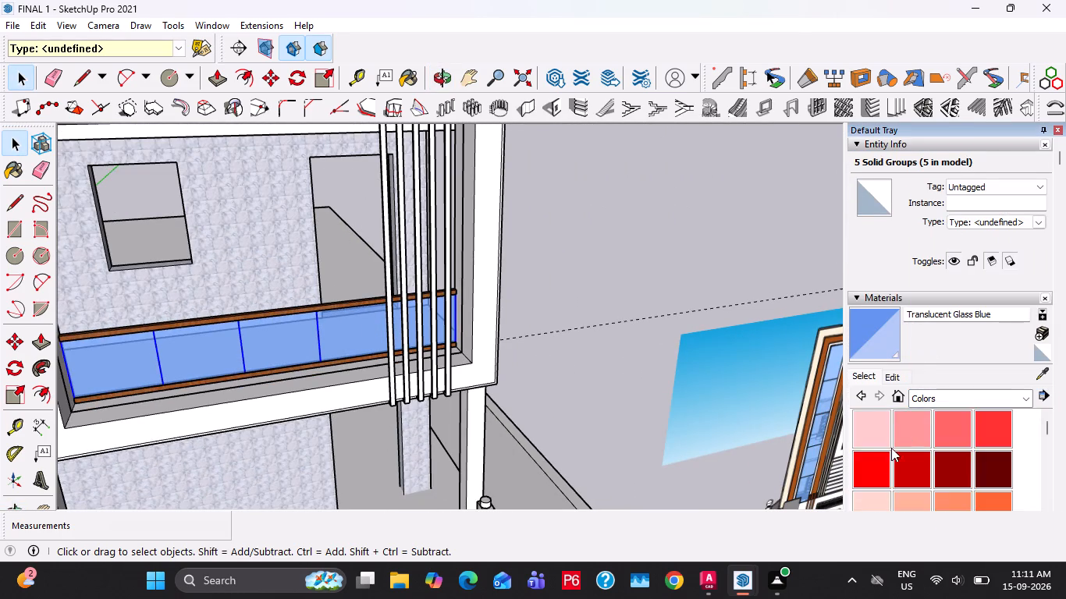
{"action": "scroll", "coordinate": [887, 459], "scroll_direction": "down", "scroll_amount": 14}
{"action": "left_click", "coordinate": [870, 246]}
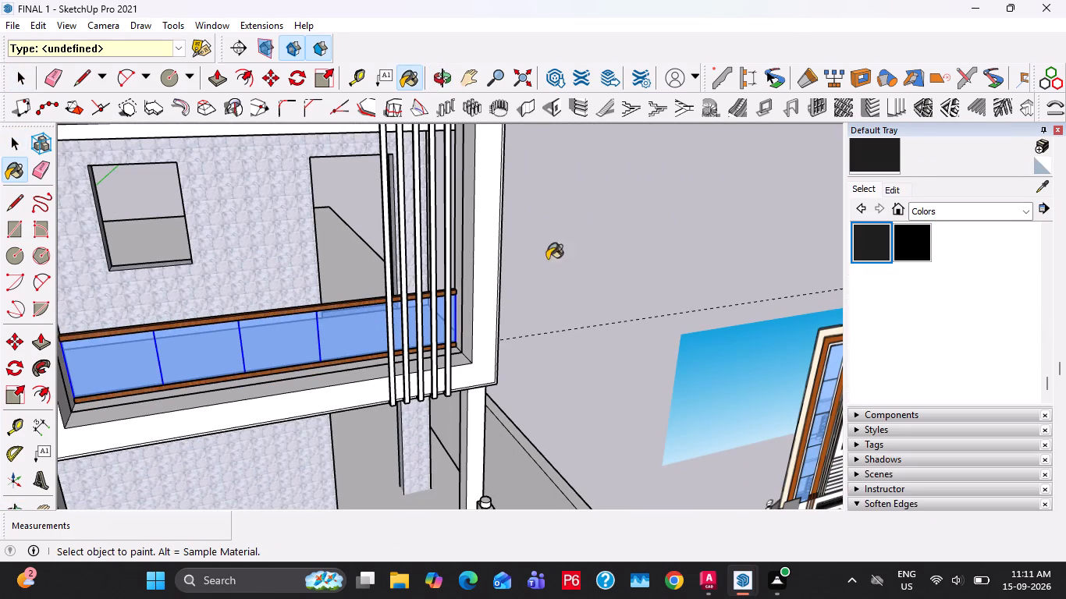
{"action": "left_click", "coordinate": [447, 271]}
{"action": "key", "text": "space"}
{"action": "left_click", "coordinate": [567, 385]}
Save the model.
{"action": "scroll", "coordinate": [410, 330], "scroll_direction": "down", "scroll_amount": 6}
{"action": "middle_click_drag", "start_coordinate": [384, 311], "coordinate": [317, 279]}
{"action": "scroll", "coordinate": [329, 280], "scroll_direction": "down", "scroll_amount": 4}
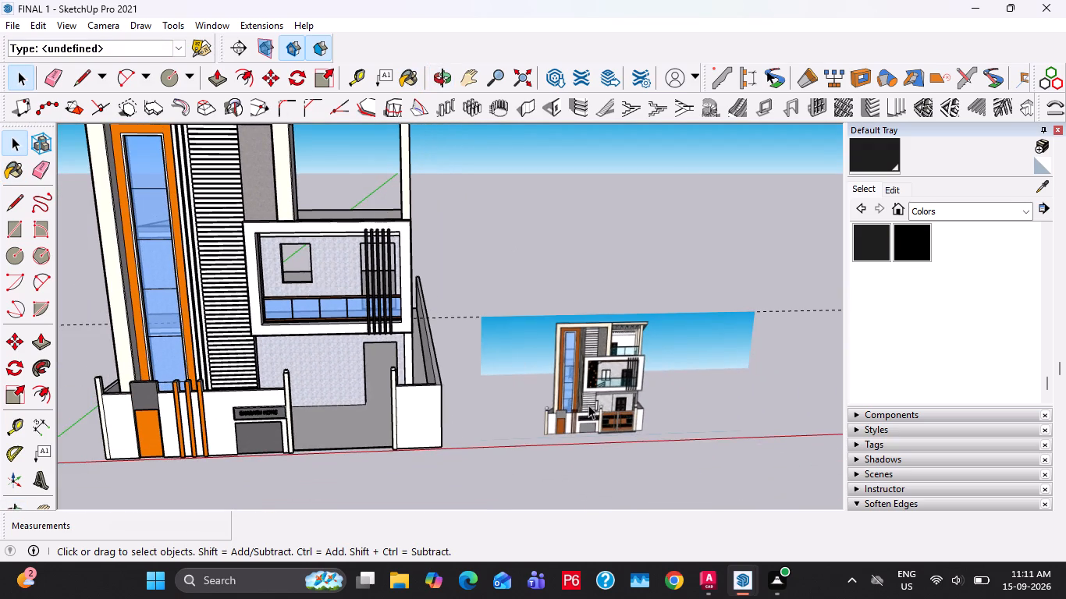
{"action": "scroll", "coordinate": [611, 420], "scroll_direction": "up", "scroll_amount": 4}
{"action": "key", "text": "ctrl+s"}
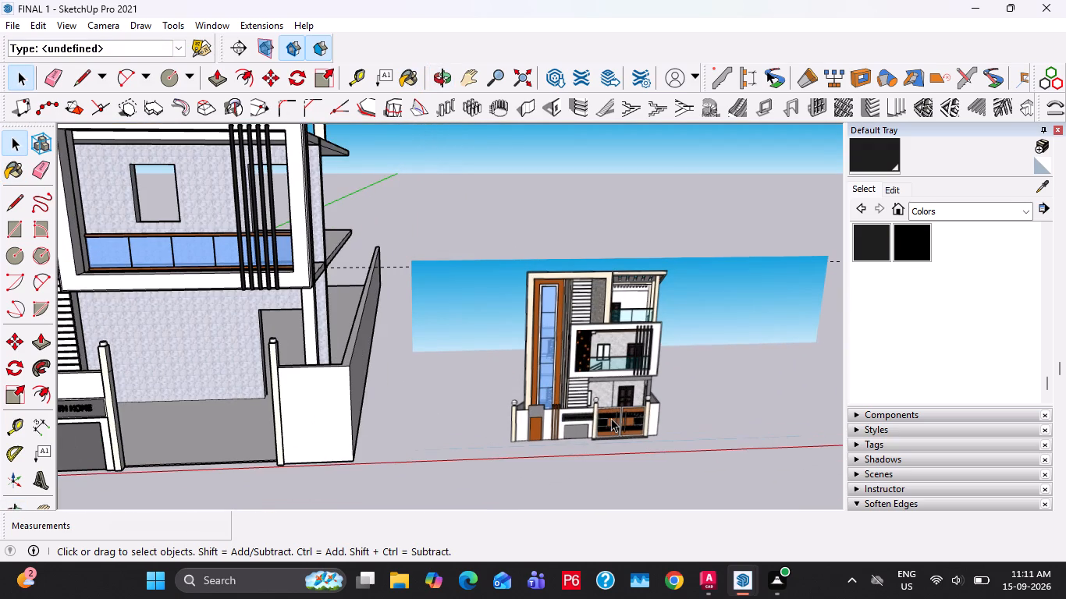
Group the five glass panels with the top and bottom wooden rails, leaving out the black vertical bars.
{"action": "middle_click_drag", "start_coordinate": [287, 278], "coordinate": [624, 353], "text": "shift"}
{"action": "left_click", "coordinate": [522, 325]}
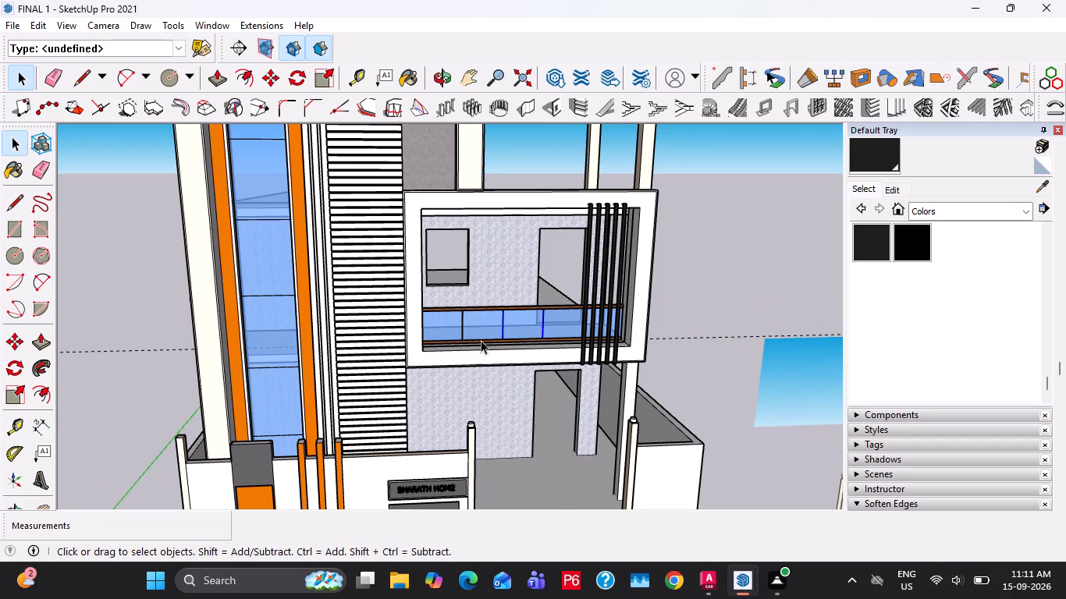
{"action": "scroll", "coordinate": [474, 334], "scroll_direction": "up", "scroll_amount": 8}
{"action": "left_click", "coordinate": [419, 334]}
{"action": "left_click", "coordinate": [515, 327], "text": "ctrl"}
{"action": "left_click", "coordinate": [593, 327], "text": "ctrl"}
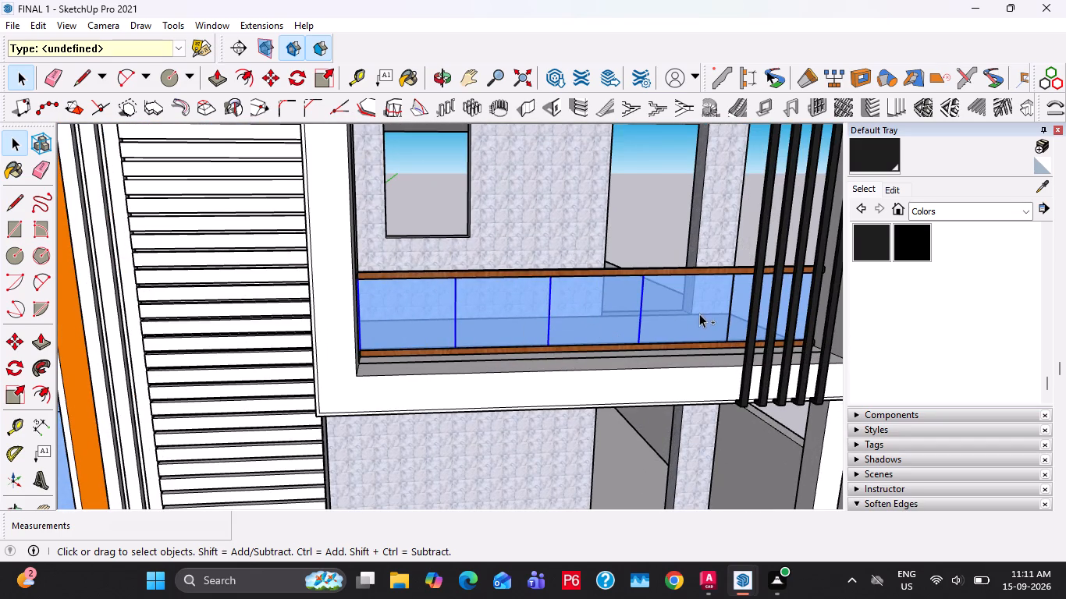
{"action": "left_click", "coordinate": [699, 314], "text": "ctrl"}
{"action": "left_click", "coordinate": [748, 311], "text": "ctrl"}
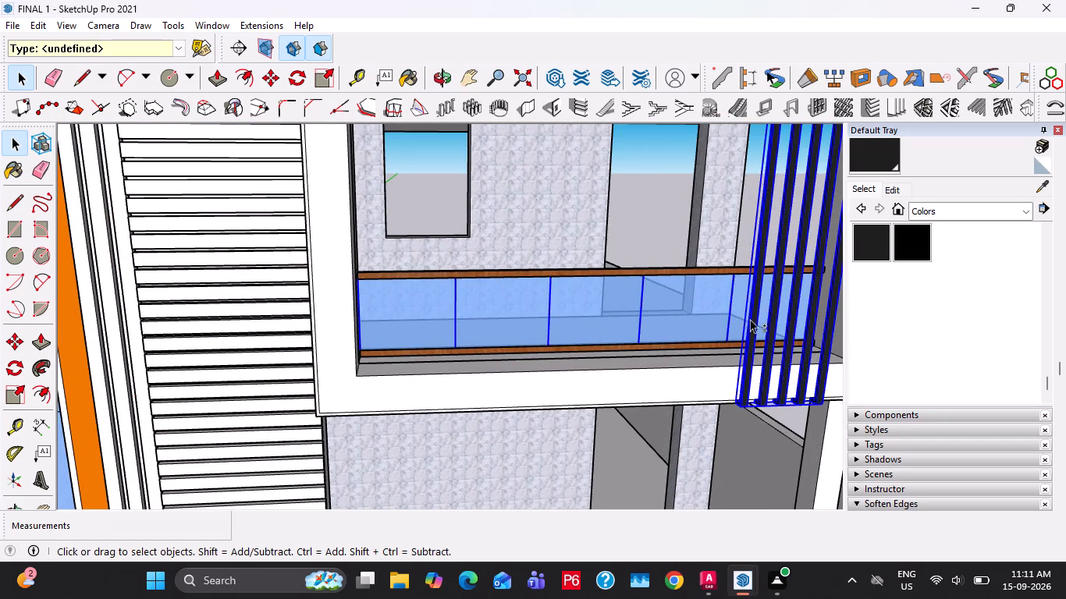
{"action": "left_click", "coordinate": [755, 321], "text": "shift"}
{"action": "scroll", "coordinate": [727, 291], "scroll_direction": "up", "scroll_amount": 3}
{"action": "left_click", "coordinate": [726, 265], "text": "ctrl"}
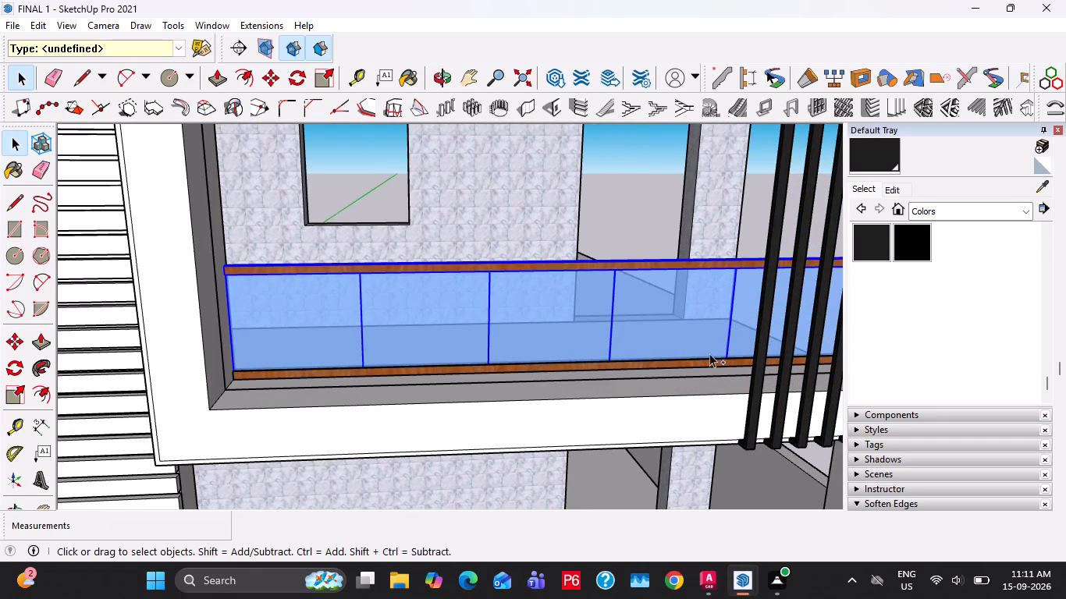
{"action": "left_click", "coordinate": [708, 359], "text": "ctrl"}
{"action": "right_click", "coordinate": [638, 296]}
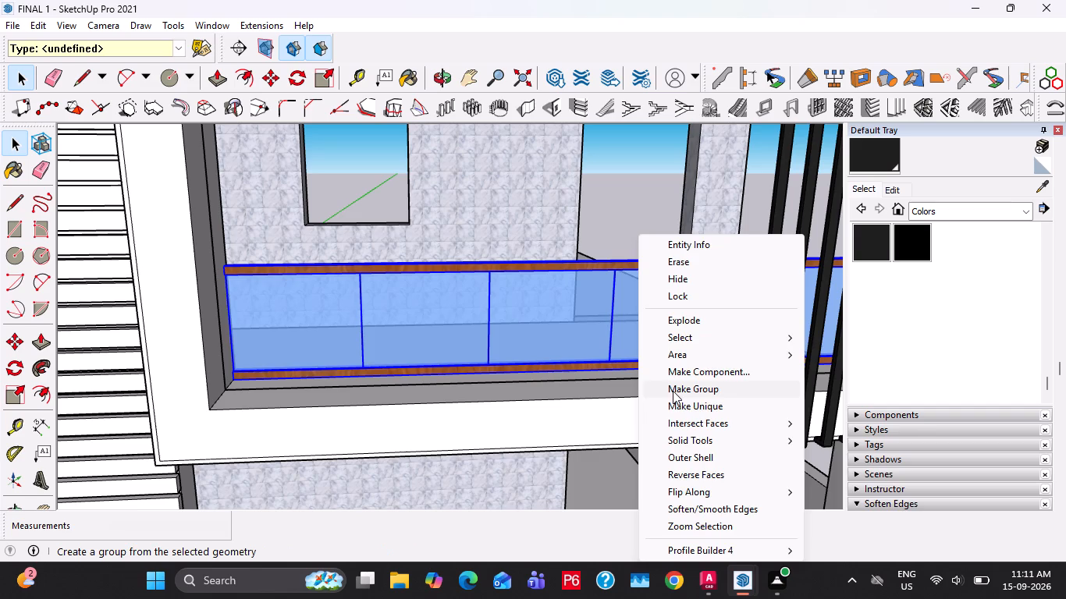
{"action": "left_click", "coordinate": [673, 391]}
Copy the railing group up to the open terrace above the balcony, starting at the base of the wide column.
{"action": "scroll", "coordinate": [272, 353], "scroll_direction": "up", "scroll_amount": 5}
{"action": "key", "text": "m"}
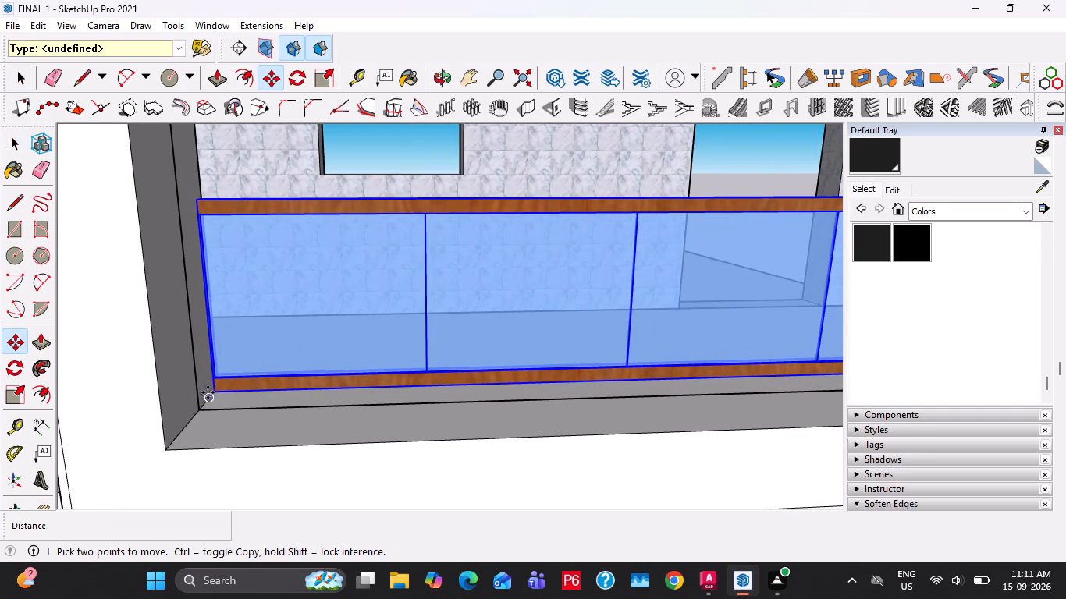
{"action": "left_click", "coordinate": [214, 390]}
{"action": "scroll", "coordinate": [231, 289], "scroll_direction": "down", "scroll_amount": 15}
{"action": "middle_click_drag", "start_coordinate": [232, 264], "coordinate": [248, 413], "text": "shift"}
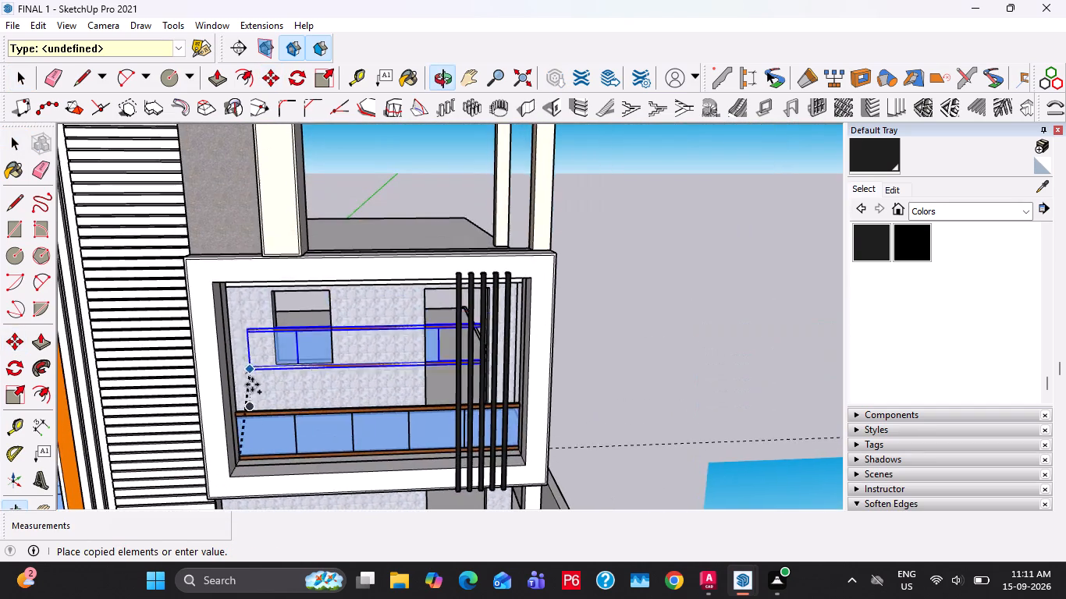
{"action": "scroll", "coordinate": [244, 258], "scroll_direction": "up", "scroll_amount": 12}
{"action": "middle_click_drag", "start_coordinate": [326, 248], "coordinate": [280, 280]}
{"action": "scroll", "coordinate": [280, 280], "scroll_direction": "down", "scroll_amount": 6}
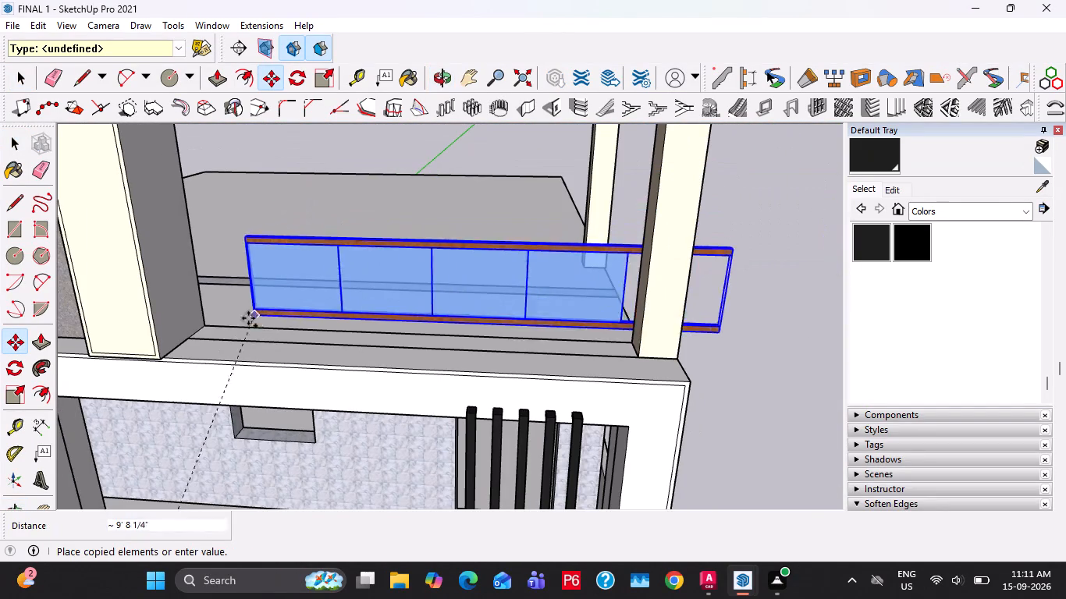
{"action": "left_click", "coordinate": [193, 338]}
{"action": "key", "text": "space"}
Shorten the copied railing's top wooden rail by 3' 3" so it ends at the terrace's outer corner column.
{"action": "double_click", "coordinate": [518, 329]}
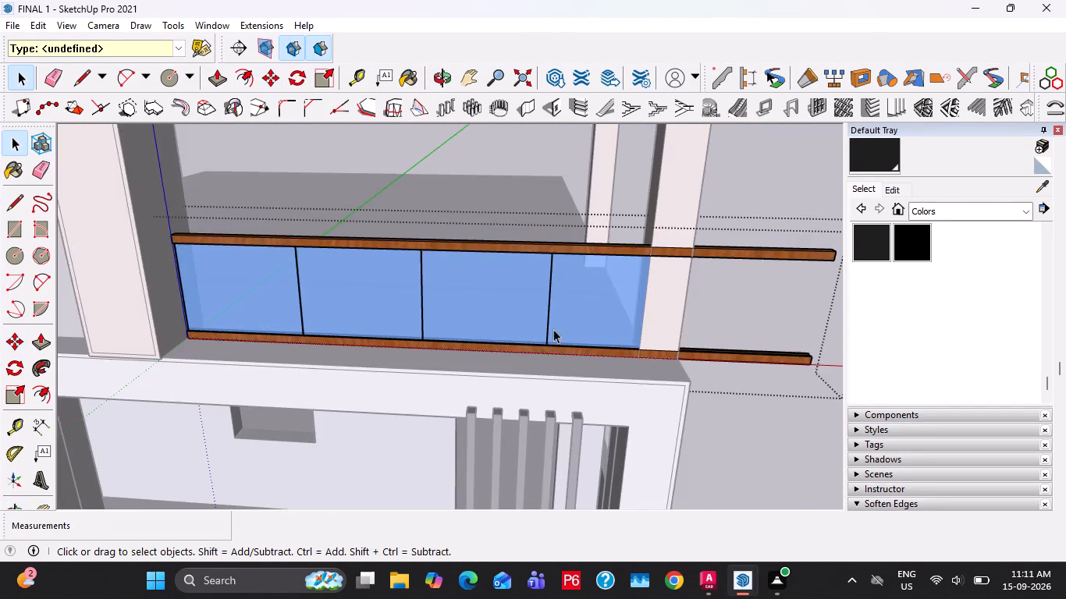
{"action": "middle_click_drag", "start_coordinate": [678, 323], "coordinate": [512, 292], "text": "shift"}
{"action": "middle_click_drag", "start_coordinate": [601, 264], "coordinate": [471, 266]}
{"action": "scroll", "coordinate": [522, 240], "scroll_direction": "up", "scroll_amount": 2}
{"action": "left_click", "coordinate": [536, 240]}
{"action": "scroll", "coordinate": [542, 241], "scroll_direction": "up", "scroll_amount": 4}
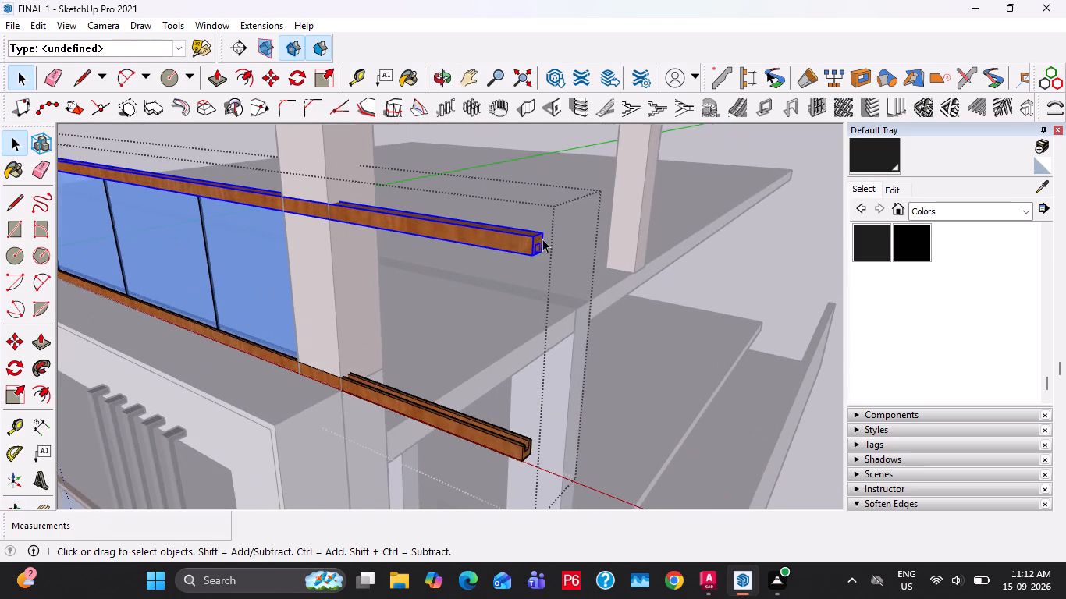
{"action": "double_click", "coordinate": [538, 239]}
{"action": "left_click", "coordinate": [535, 244]}
{"action": "left_click", "coordinate": [538, 239]}
{"action": "key", "text": "o"}
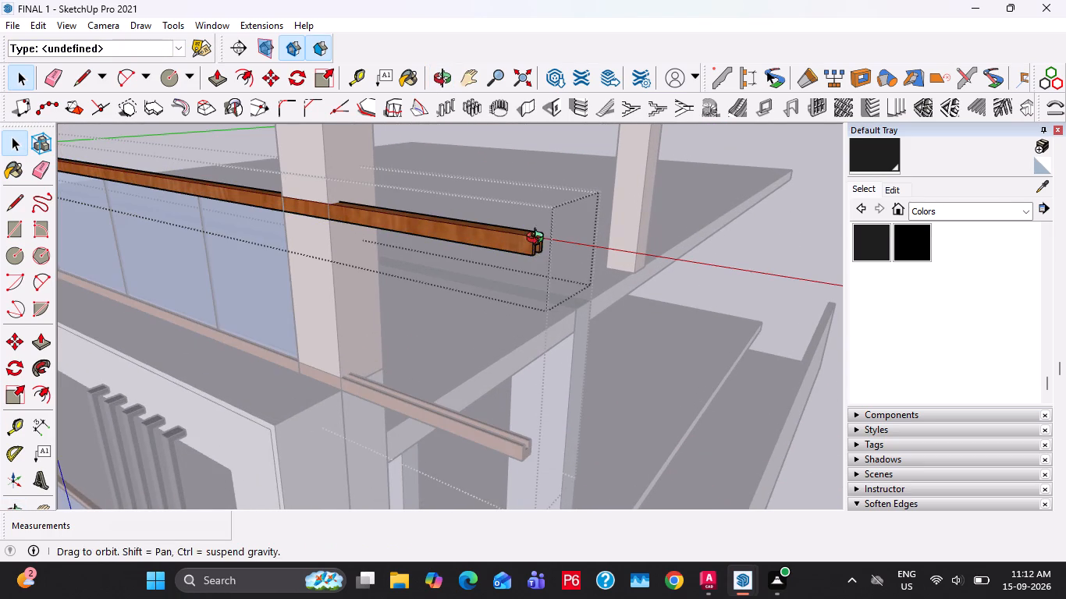
{"action": "left_click", "coordinate": [538, 239]}
{"action": "key", "text": "p"}
{"action": "left_click", "coordinate": [538, 239]}
{"action": "middle_click_drag", "start_coordinate": [349, 238], "coordinate": [463, 259]}
{"action": "middle_click_drag", "start_coordinate": [563, 257], "coordinate": [420, 255]}
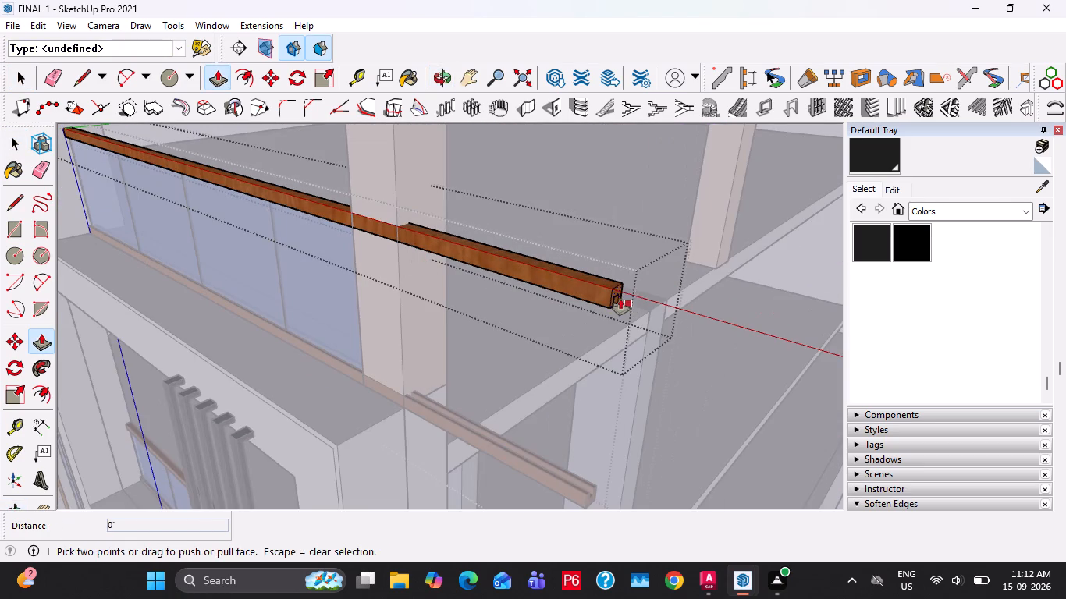
{"action": "left_click", "coordinate": [620, 299]}
{"action": "middle_click_drag", "start_coordinate": [476, 279], "coordinate": [709, 309]}
{"action": "left_click", "coordinate": [677, 216]}
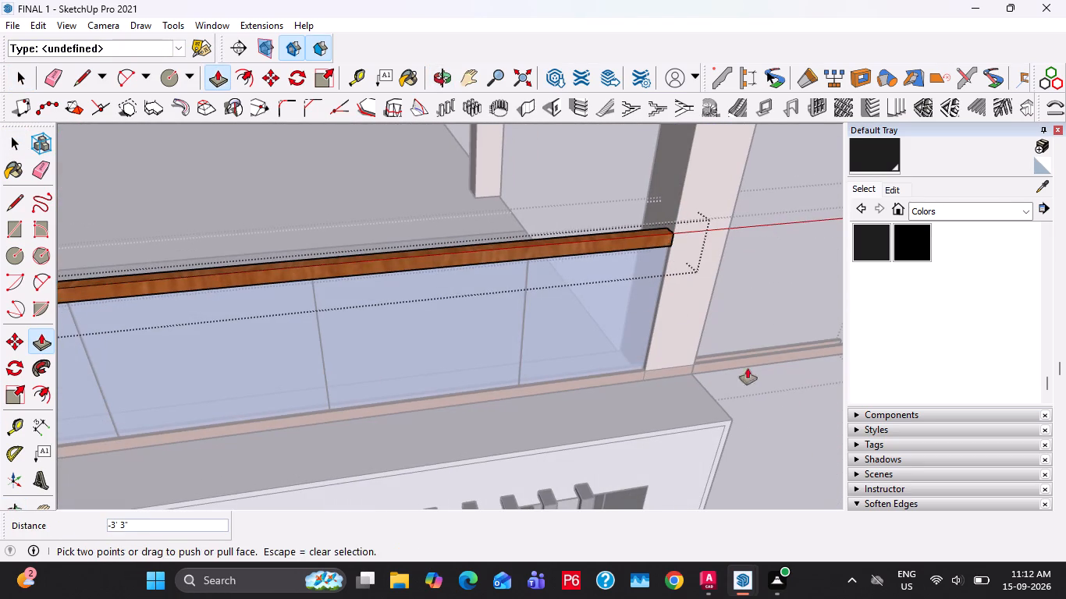
Shorten the copied railing's bottom wooden rail by 3' 3" to end at the same column, and leave the group.
{"action": "middle_click_drag", "start_coordinate": [744, 392], "coordinate": [246, 342], "text": "shift"}
{"action": "key", "text": "space"}
{"action": "double_click", "coordinate": [410, 363]}
{"action": "left_click", "coordinate": [435, 385]}
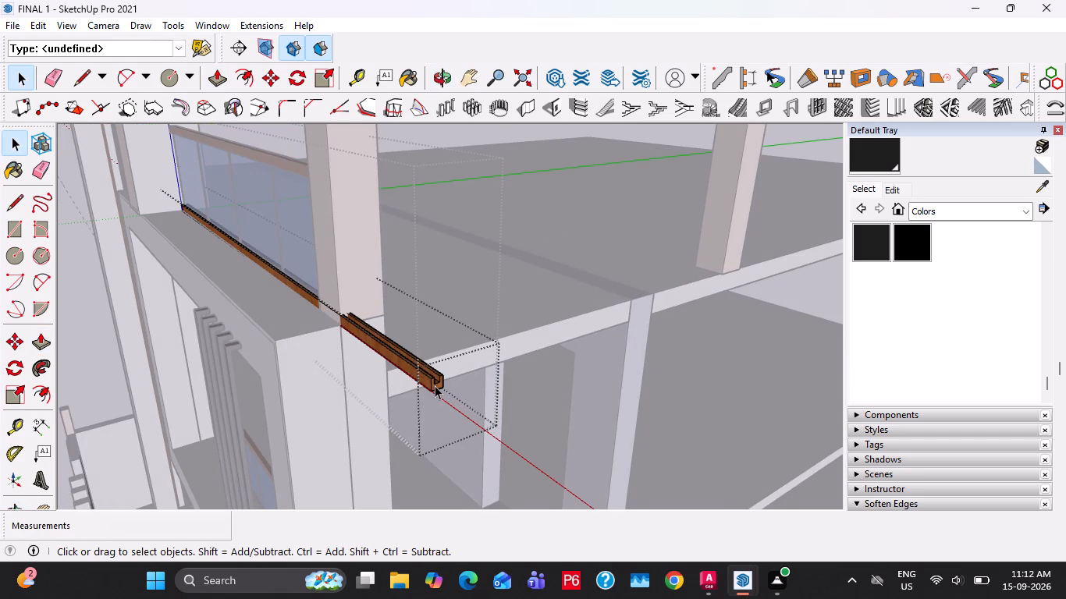
{"action": "key", "text": "p"}
{"action": "left_click", "coordinate": [435, 385]}
{"action": "middle_click_drag", "start_coordinate": [338, 310], "coordinate": [493, 345]}
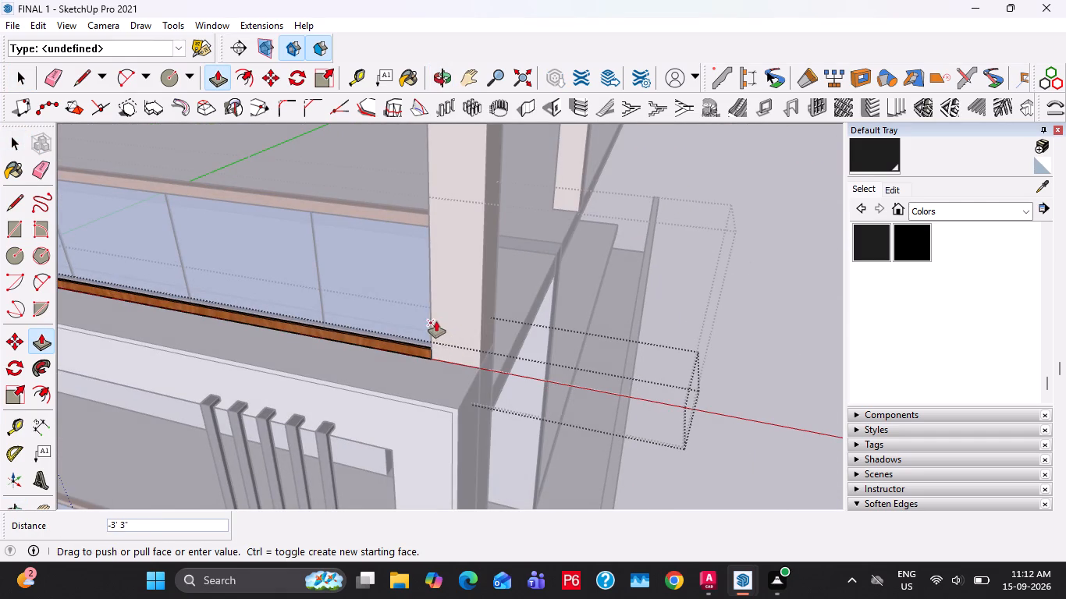
{"action": "left_click", "coordinate": [435, 313]}
{"action": "key", "text": "space"}
{"action": "middle_click_drag", "start_coordinate": [417, 350], "coordinate": [579, 367]}
{"action": "key", "text": "Escape"}
{"action": "key", "text": "Escape"}
{"action": "key", "text": "Escape"}
{"action": "middle_click_drag", "start_coordinate": [562, 314], "coordinate": [503, 318]}
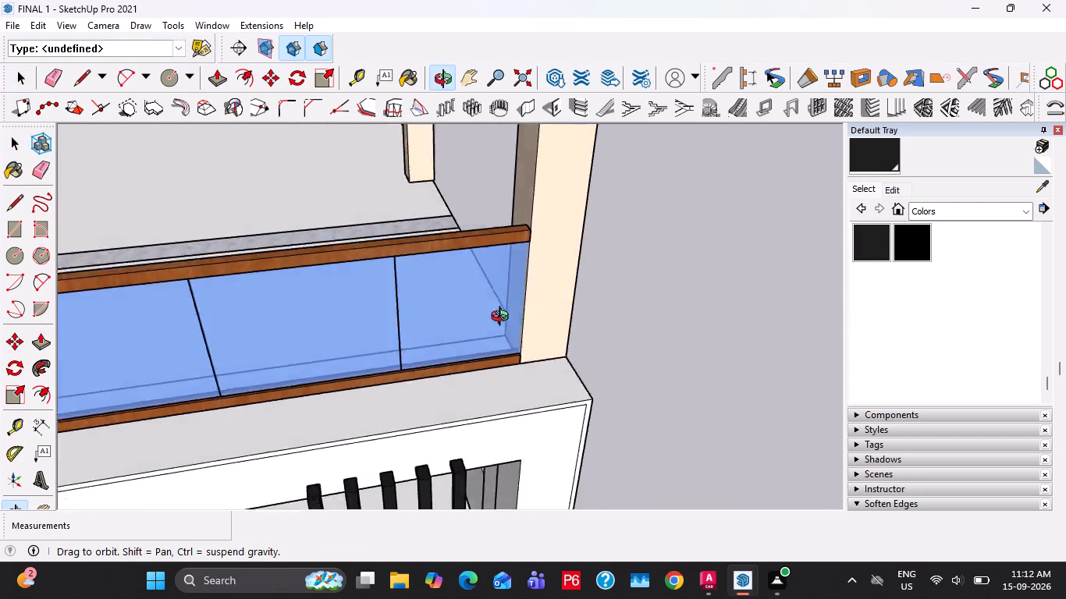
{"action": "middle_click_drag", "start_coordinate": [503, 318], "coordinate": [444, 313]}
Copy the stone-textured wall with its window and door openings up onto the upper terrace slab.
{"action": "scroll", "coordinate": [487, 290], "scroll_direction": "down", "scroll_amount": 12}
{"action": "middle_click_drag", "start_coordinate": [439, 314], "coordinate": [484, 234]}
{"action": "scroll", "coordinate": [471, 237], "scroll_direction": "down", "scroll_amount": 4}
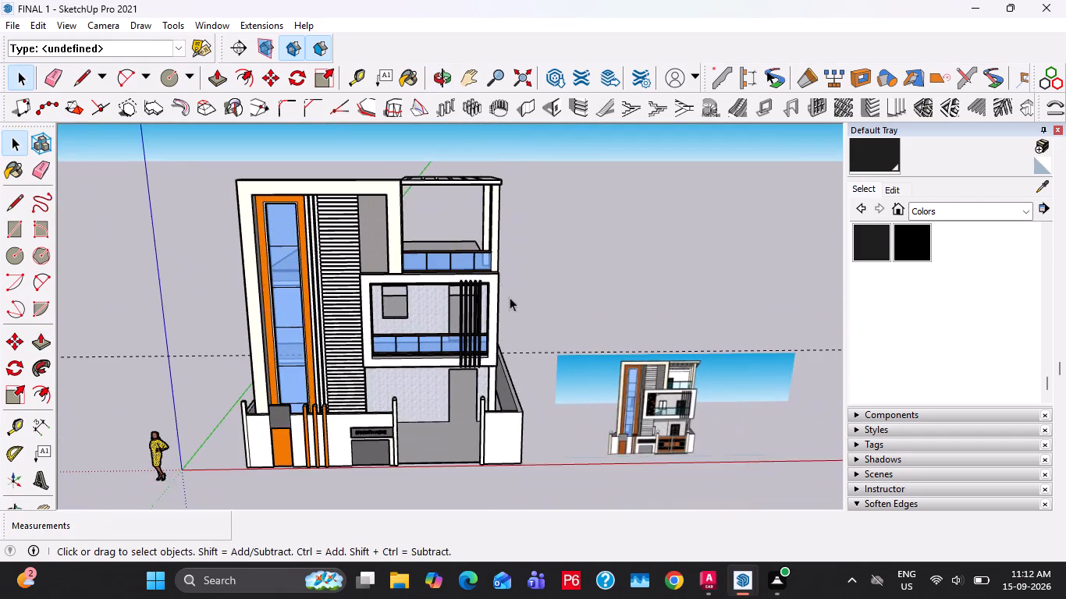
{"action": "middle_click_drag", "start_coordinate": [510, 301], "coordinate": [509, 281], "text": "shift"}
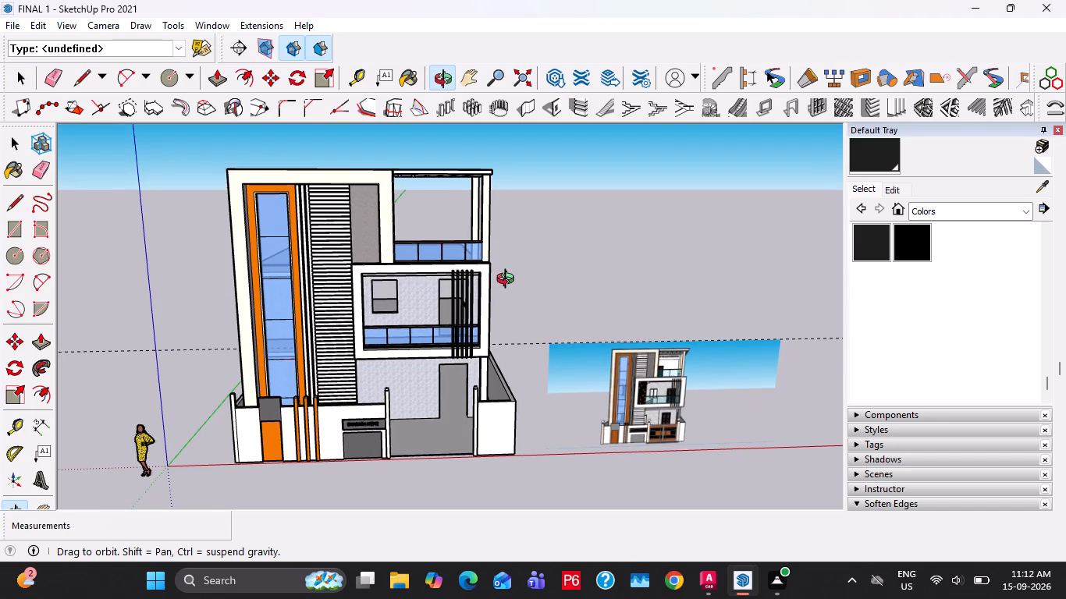
{"action": "middle_click_drag", "start_coordinate": [509, 281], "coordinate": [497, 303], "text": "shift"}
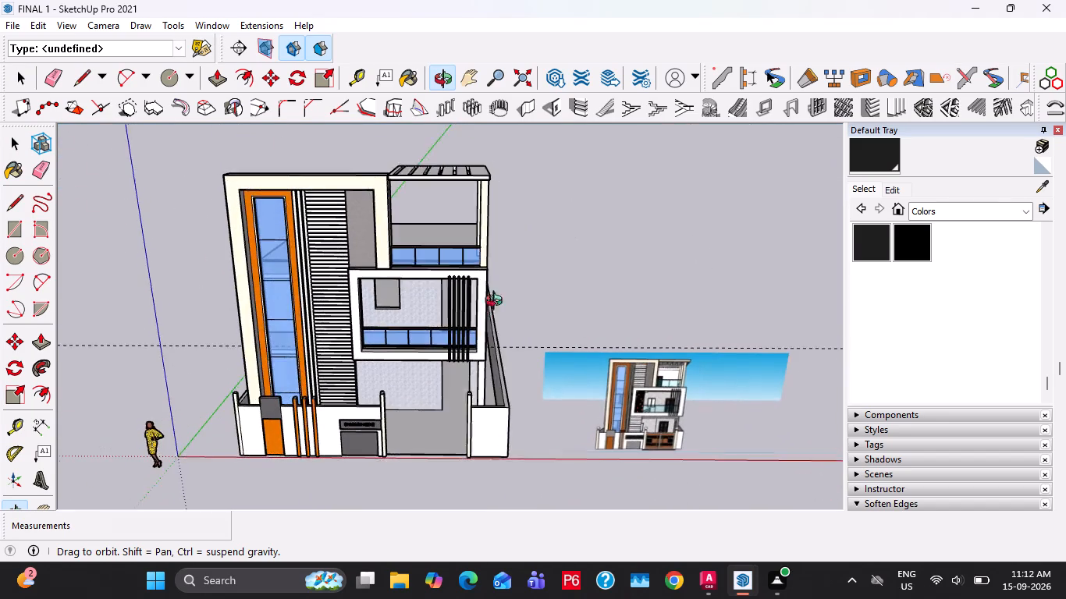
{"action": "middle_click_drag", "start_coordinate": [497, 303], "coordinate": [503, 293], "text": "shift"}
{"action": "left_click", "coordinate": [394, 401]}
{"action": "scroll", "coordinate": [443, 390], "scroll_direction": "up", "scroll_amount": 3}
{"action": "key", "text": "m"}
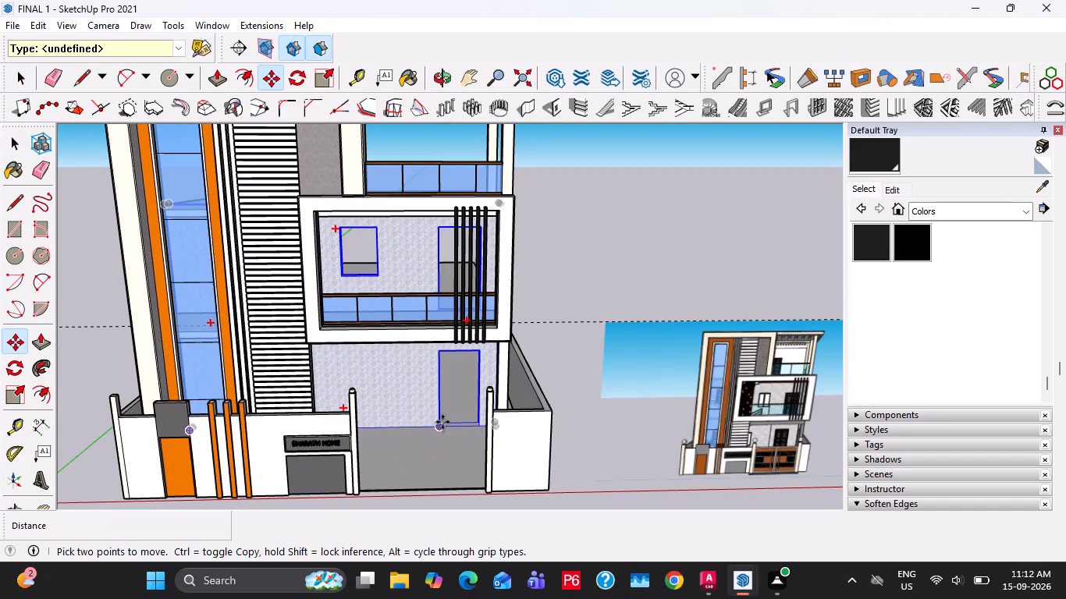
{"action": "left_click", "coordinate": [439, 424]}
{"action": "middle_click", "coordinate": [453, 292]}
{"action": "middle_click_drag", "start_coordinate": [453, 292], "coordinate": [368, 463], "text": "shift"}
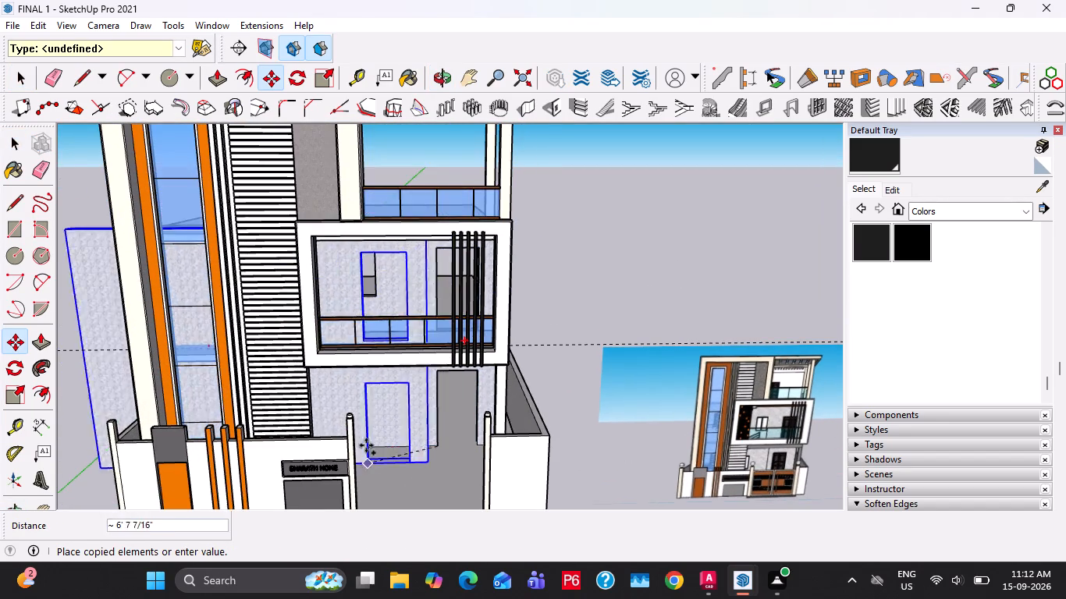
{"action": "middle_click_drag", "start_coordinate": [464, 304], "coordinate": [172, 420], "text": "shift"}
{"action": "scroll", "coordinate": [531, 309], "scroll_direction": "up", "scroll_amount": 3}
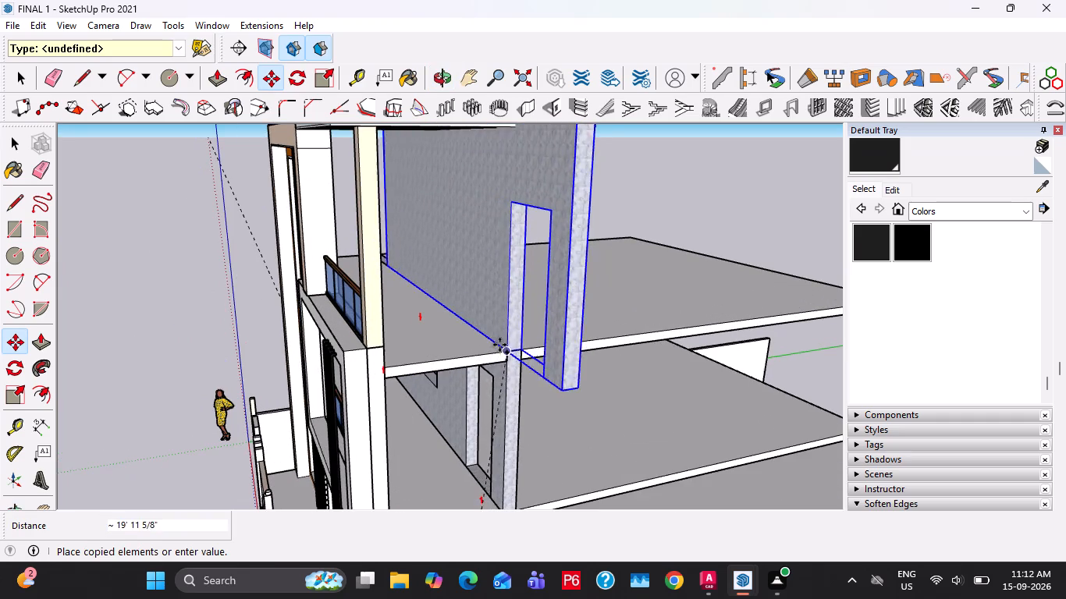
{"action": "left_click", "coordinate": [503, 347]}
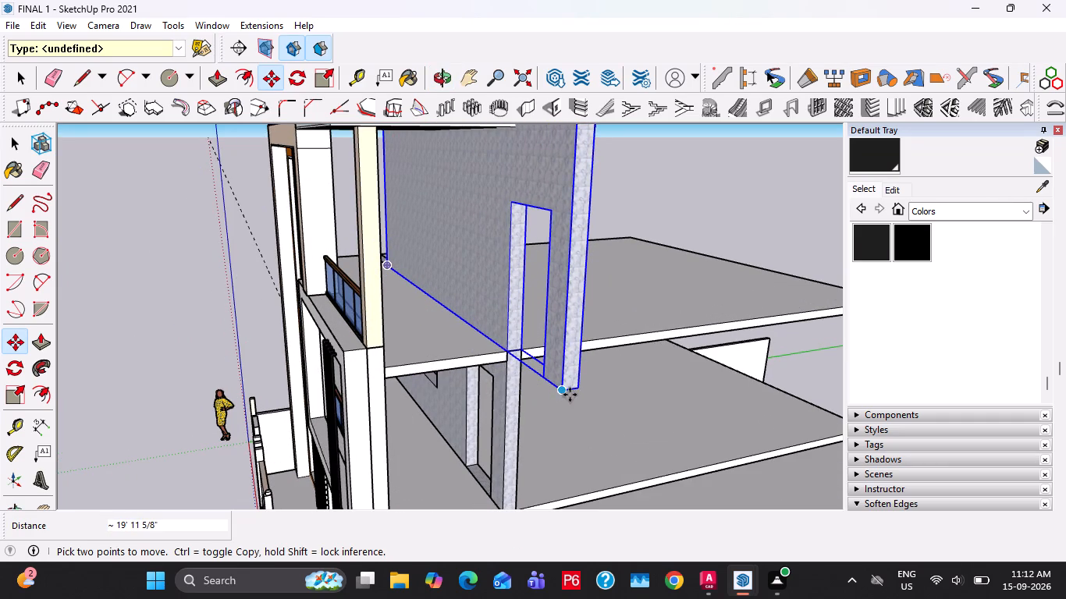
Move the copied wall 4' 11 1/2" along the slab so its end corner lines up with the wall below.
{"action": "left_click", "coordinate": [565, 392]}
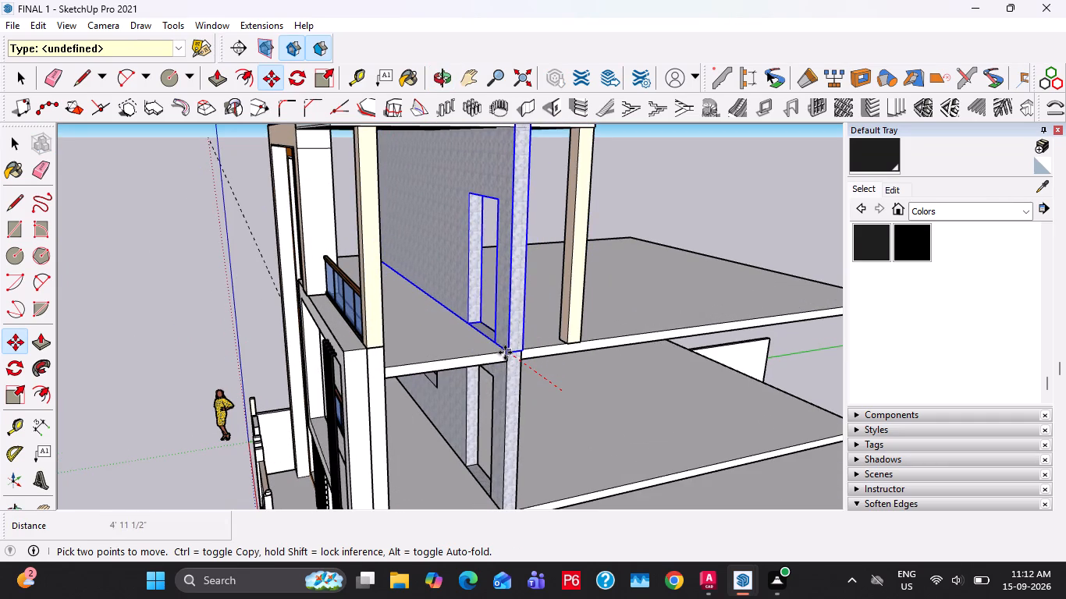
{"action": "left_click", "coordinate": [505, 353]}
{"action": "key", "text": "space"}
Open the copied wall for editing and add a guide 10' above its bottom edge.
{"action": "scroll", "coordinate": [503, 347], "scroll_direction": "down", "scroll_amount": 6}
{"action": "middle_click_drag", "start_coordinate": [467, 248], "coordinate": [489, 350]}
{"action": "double_click", "coordinate": [506, 273]}
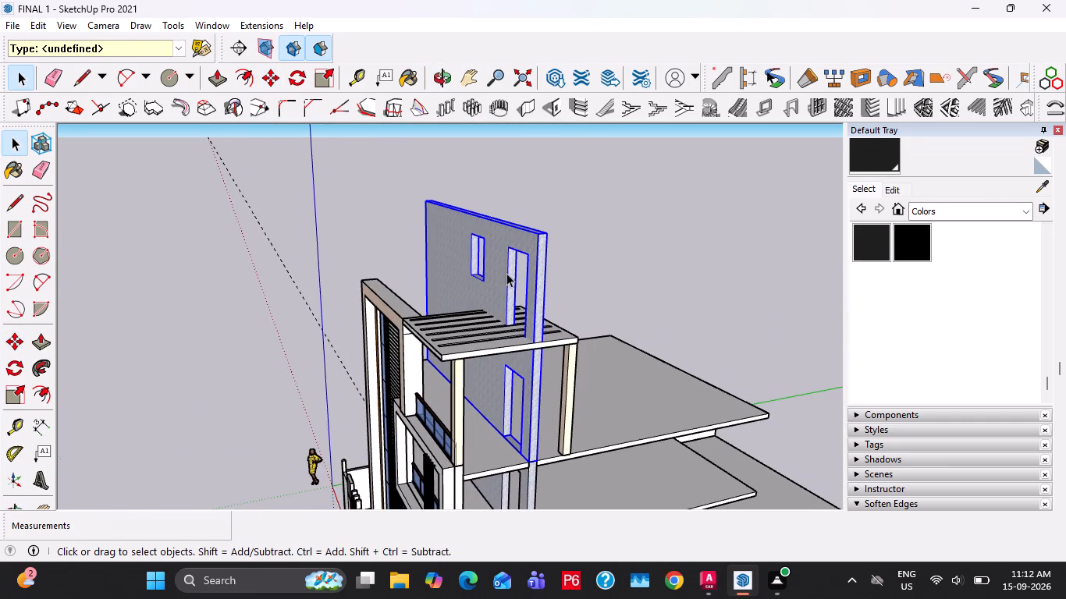
{"action": "left_click", "coordinate": [489, 276]}
{"action": "scroll", "coordinate": [521, 354], "scroll_direction": "up", "scroll_amount": 4}
{"action": "middle_click_drag", "start_coordinate": [530, 369], "coordinate": [553, 290]}
{"action": "scroll", "coordinate": [496, 411], "scroll_direction": "up", "scroll_amount": 5}
{"action": "key", "text": "t"}
{"action": "left_click", "coordinate": [498, 454]}
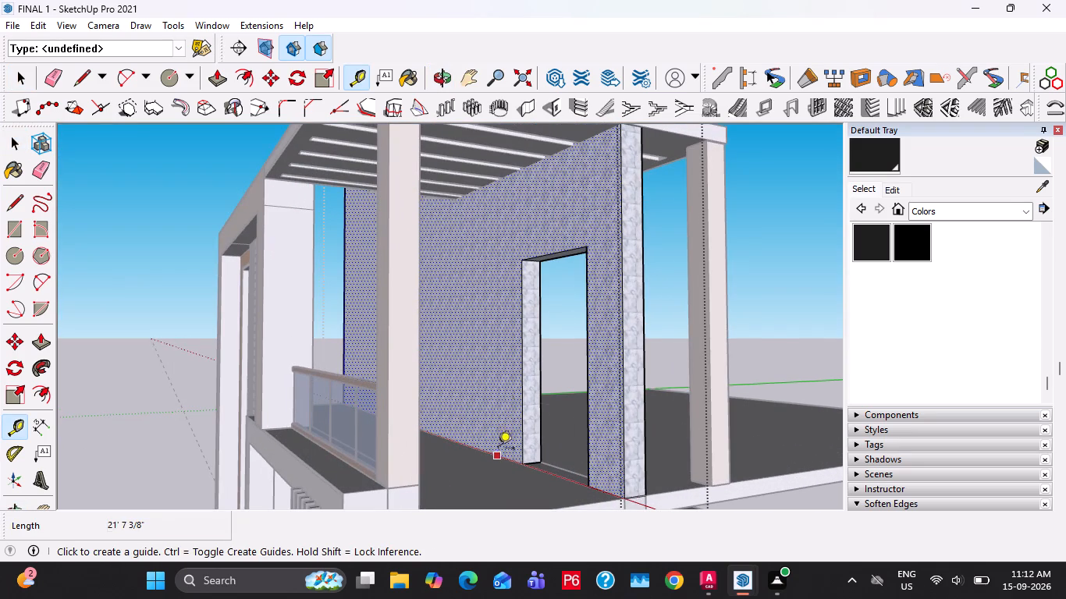
{"action": "type", "text": "10'"}
{"action": "key", "text": "Return"}
{"action": "key", "text": "space"}
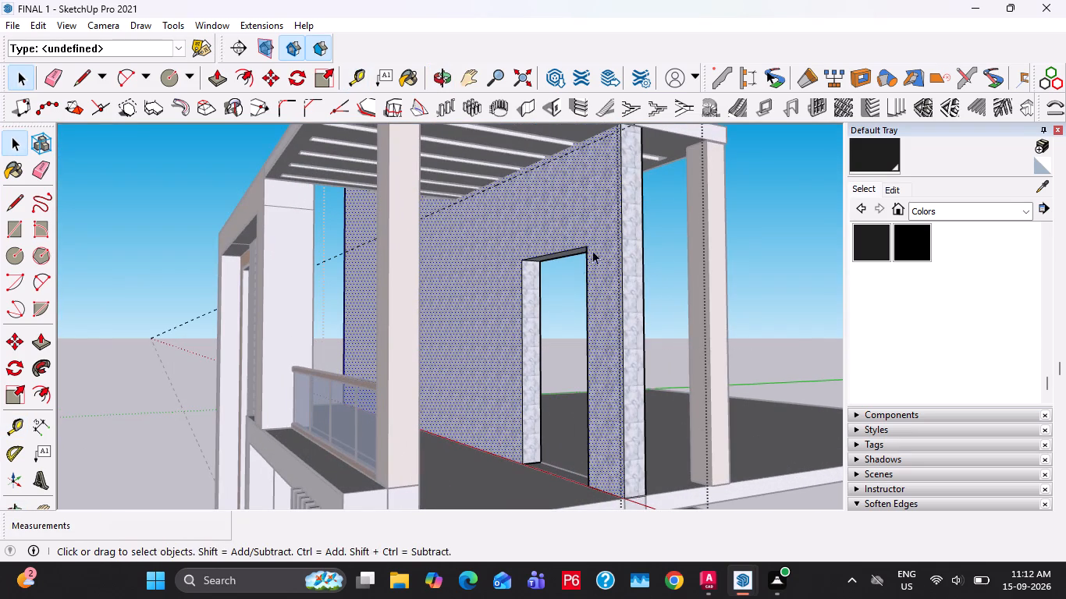
Draw a line along the guide across the full width of the copied wall's front face.
{"action": "middle_click_drag", "start_coordinate": [597, 175], "coordinate": [625, 275]}
{"action": "scroll", "coordinate": [629, 264], "scroll_direction": "up", "scroll_amount": 4}
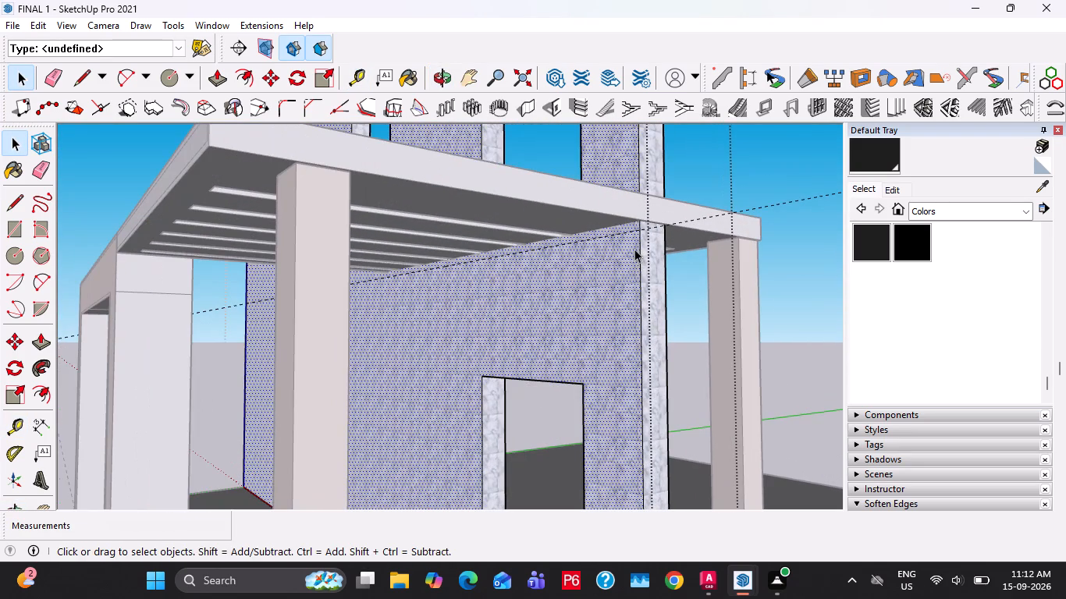
{"action": "key", "text": "l"}
{"action": "left_click", "coordinate": [640, 231]}
{"action": "middle_click_drag", "start_coordinate": [350, 287], "coordinate": [457, 283]}
{"action": "scroll", "coordinate": [275, 295], "scroll_direction": "down", "scroll_amount": 3}
{"action": "middle_click_drag", "start_coordinate": [206, 297], "coordinate": [410, 297], "text": "shift"}
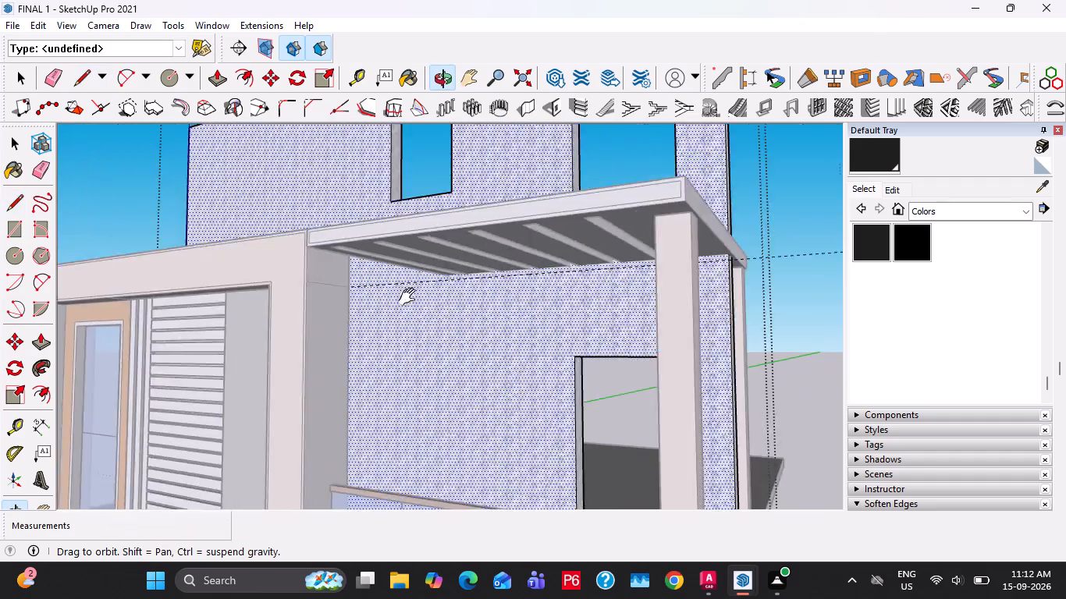
{"action": "middle_click_drag", "start_coordinate": [410, 297], "coordinate": [675, 457], "text": "shift"}
{"action": "left_click", "coordinate": [201, 272]}
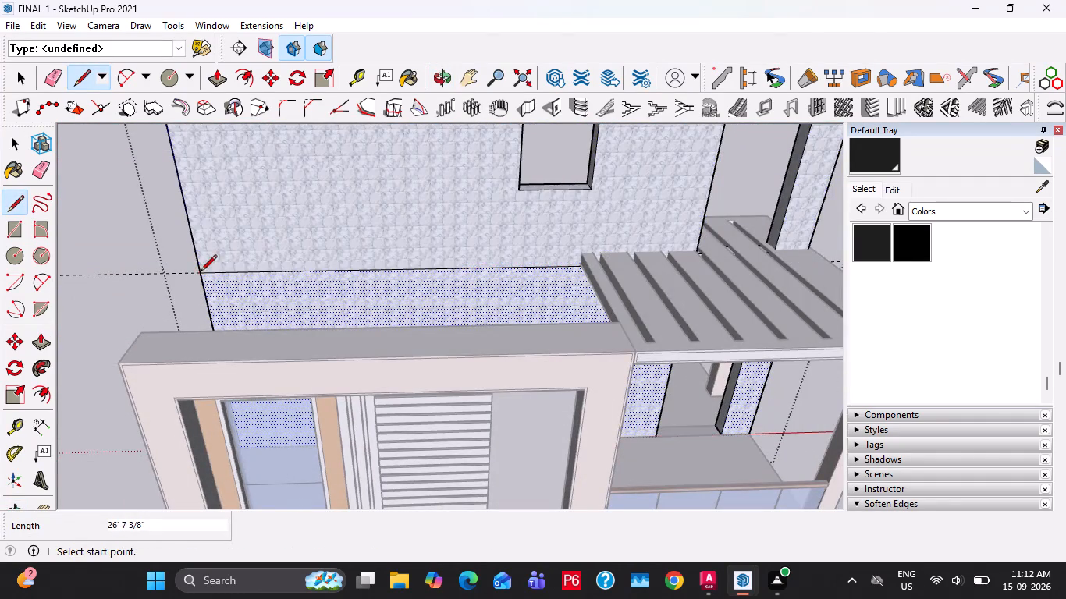
Push away the part of the copied wall above the line, including its upper openings, and leave the group.
{"action": "key", "text": "space"}
{"action": "left_click", "coordinate": [359, 241]}
{"action": "key", "text": "p"}
{"action": "left_click", "coordinate": [362, 239]}
{"action": "left_click", "coordinate": [373, 198]}
{"action": "key", "text": "space"}
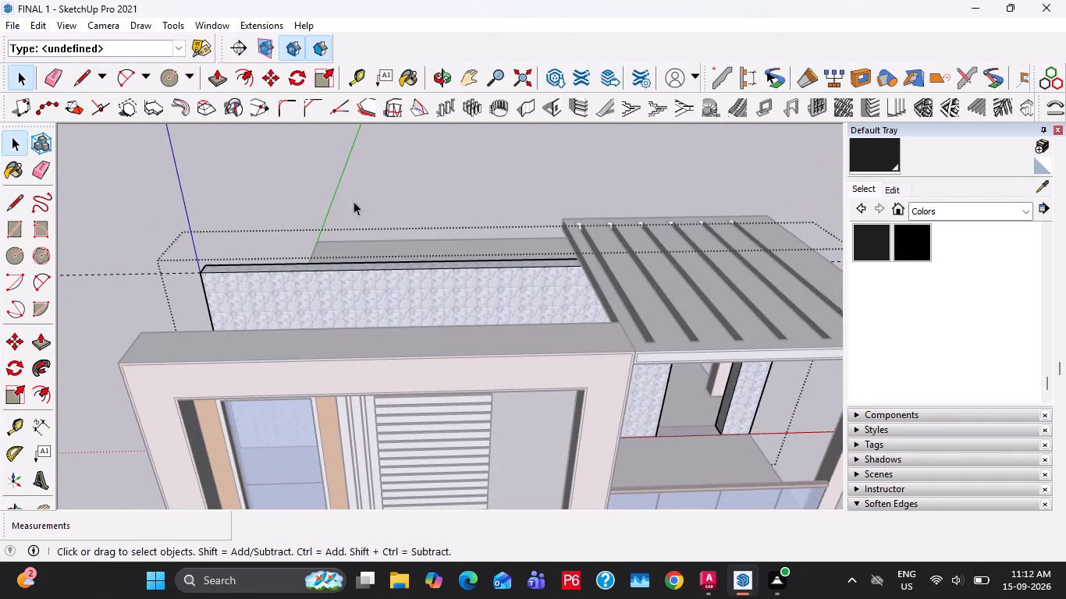
{"action": "scroll", "coordinate": [344, 210], "scroll_direction": "down", "scroll_amount": 6}
{"action": "middle_click_drag", "start_coordinate": [406, 263], "coordinate": [413, 166]}
{"action": "key", "text": "Escape"}
{"action": "key", "text": "Escape"}
{"action": "middle_click_drag", "start_coordinate": [466, 281], "coordinate": [456, 250]}
{"action": "scroll", "coordinate": [407, 235], "scroll_direction": "down", "scroll_amount": 3}
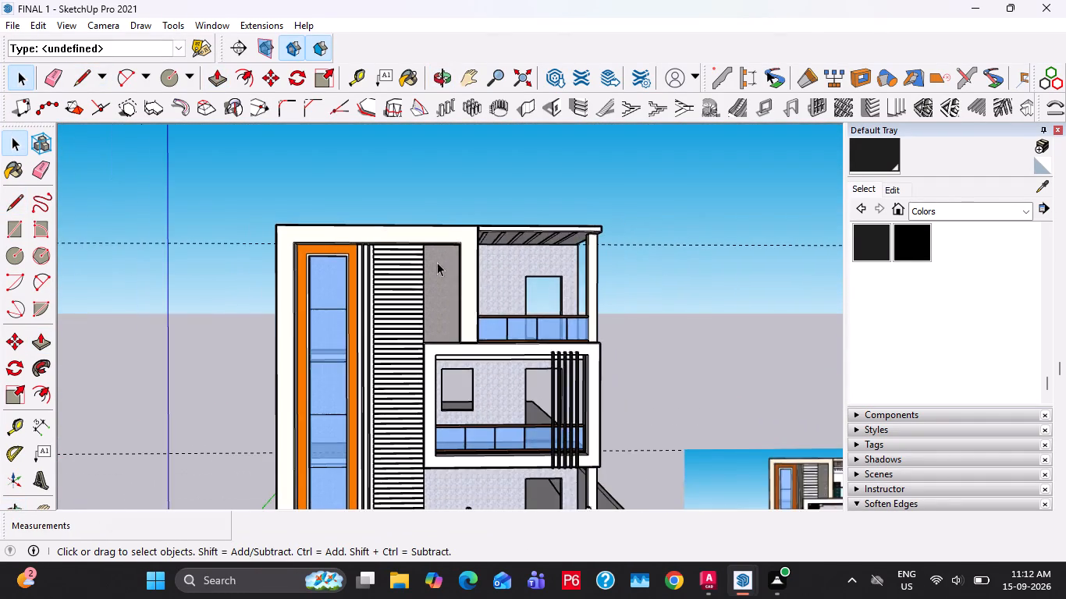
Push the terrace doorway's jamb nearest the louvred facade 6' into the wall with Push/Pull.
{"action": "middle_click", "coordinate": [513, 317]}
{"action": "scroll", "coordinate": [511, 318], "scroll_direction": "down", "scroll_amount": 4}
{"action": "scroll", "coordinate": [492, 296], "scroll_direction": "up", "scroll_amount": 3}
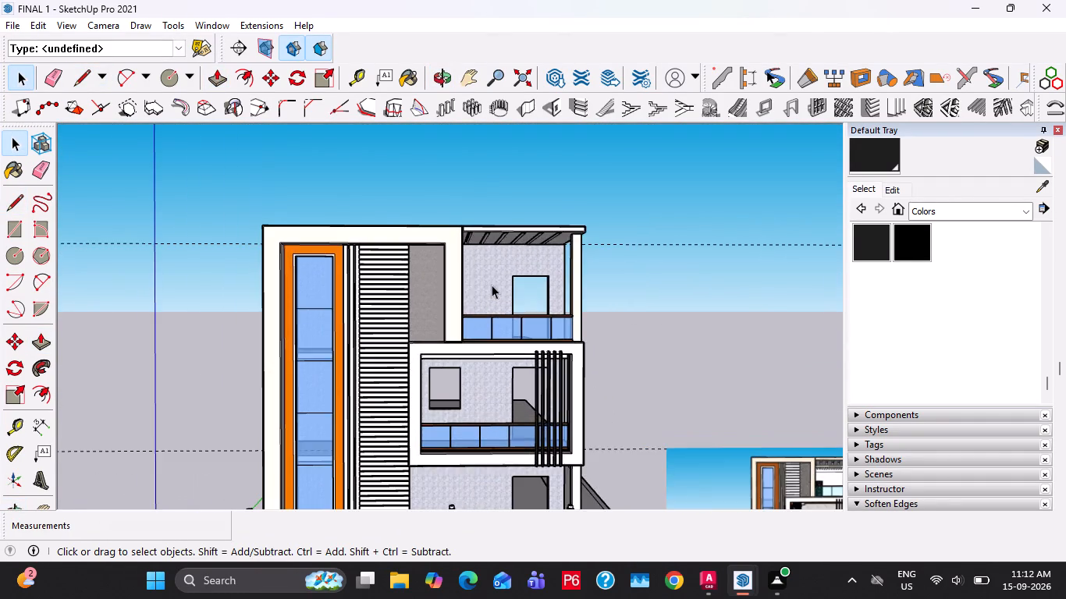
{"action": "double_click", "coordinate": [492, 284]}
{"action": "middle_click_drag", "start_coordinate": [495, 278], "coordinate": [425, 319]}
{"action": "scroll", "coordinate": [483, 310], "scroll_direction": "up", "scroll_amount": 7}
{"action": "middle_click_drag", "start_coordinate": [496, 319], "coordinate": [430, 374]}
{"action": "scroll", "coordinate": [535, 390], "scroll_direction": "up", "scroll_amount": 4}
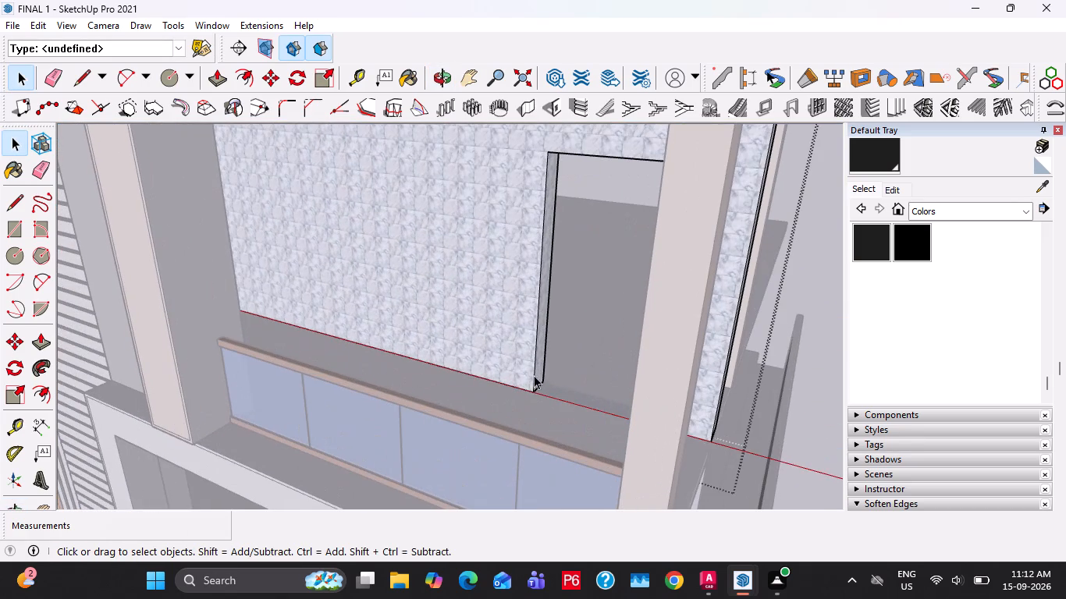
{"action": "left_click", "coordinate": [537, 363]}
{"action": "key", "text": "p"}
{"action": "left_click", "coordinate": [538, 363]}
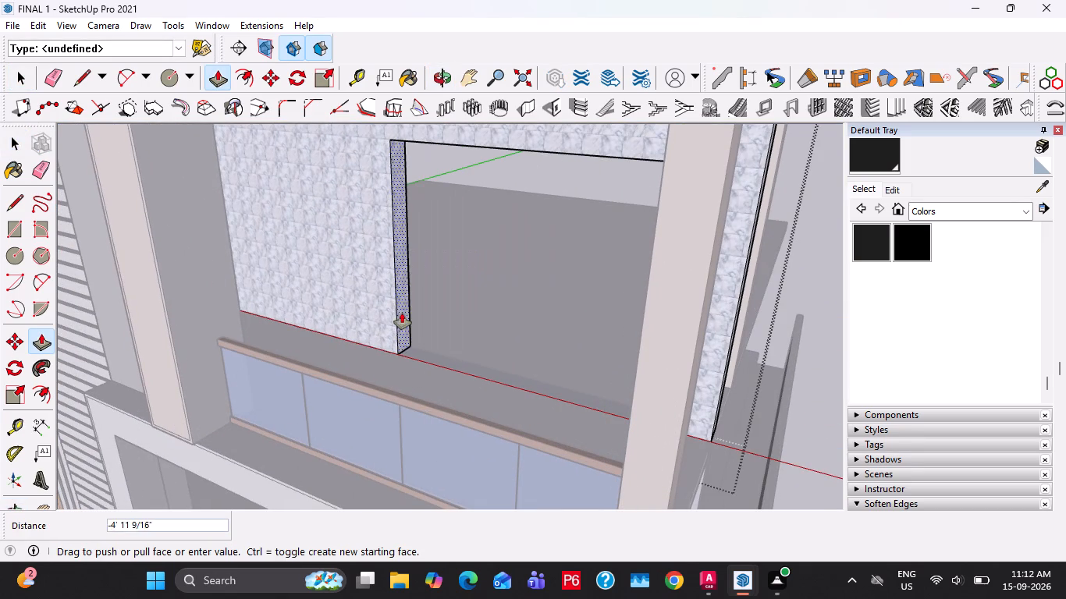
{"action": "type", "text": "6'"}
{"action": "key", "text": "Return"}
Pull the terrace doorway's opposite jamb inward 6' to shift the opening, and leave the group.
{"action": "middle_click_drag", "start_coordinate": [432, 331], "coordinate": [556, 328]}
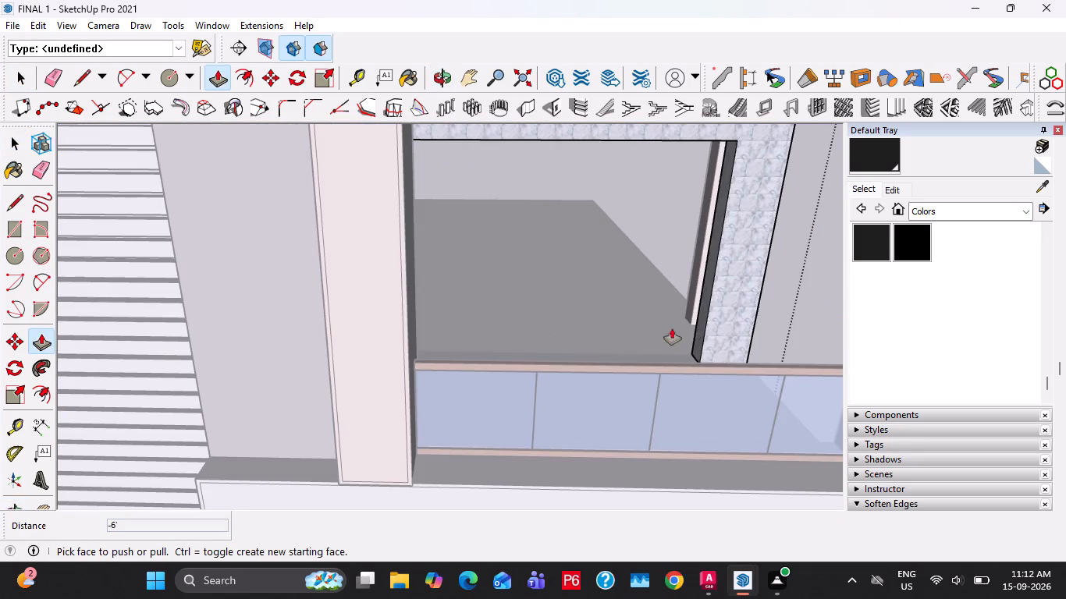
{"action": "left_click", "coordinate": [697, 330]}
{"action": "type", "text": "6'"}
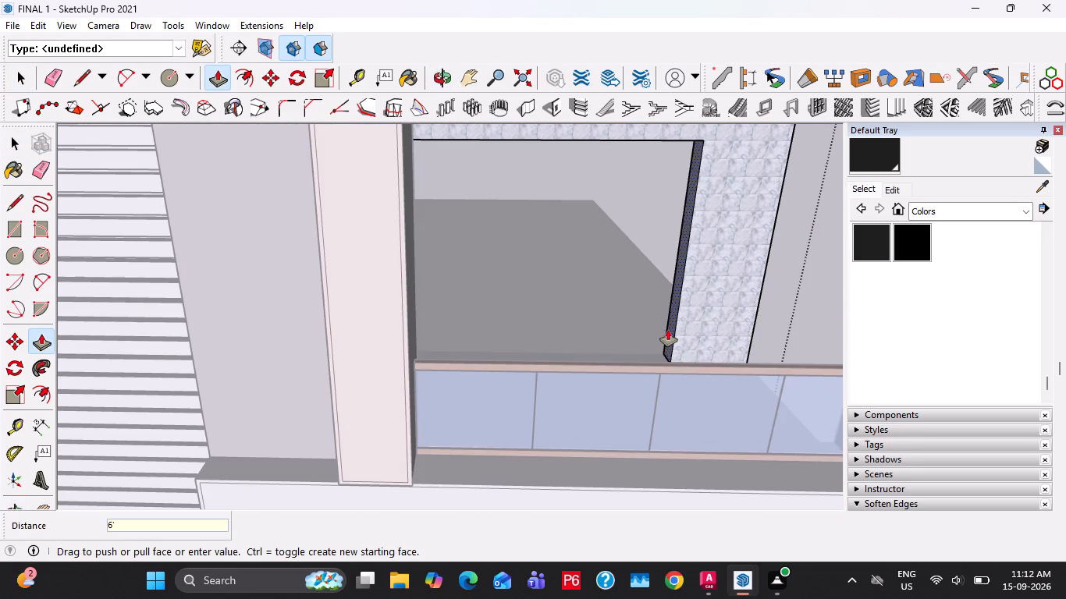
{"action": "key", "text": "Return"}
{"action": "middle_click_drag", "start_coordinate": [581, 325], "coordinate": [558, 300]}
{"action": "key", "text": "space"}
{"action": "scroll", "coordinate": [558, 296], "scroll_direction": "down", "scroll_amount": 14}
{"action": "key", "text": "Escape"}
{"action": "key", "text": "Escape"}
Delete all guides from the model.
{"action": "middle_click_drag", "start_coordinate": [689, 368], "coordinate": [610, 338]}
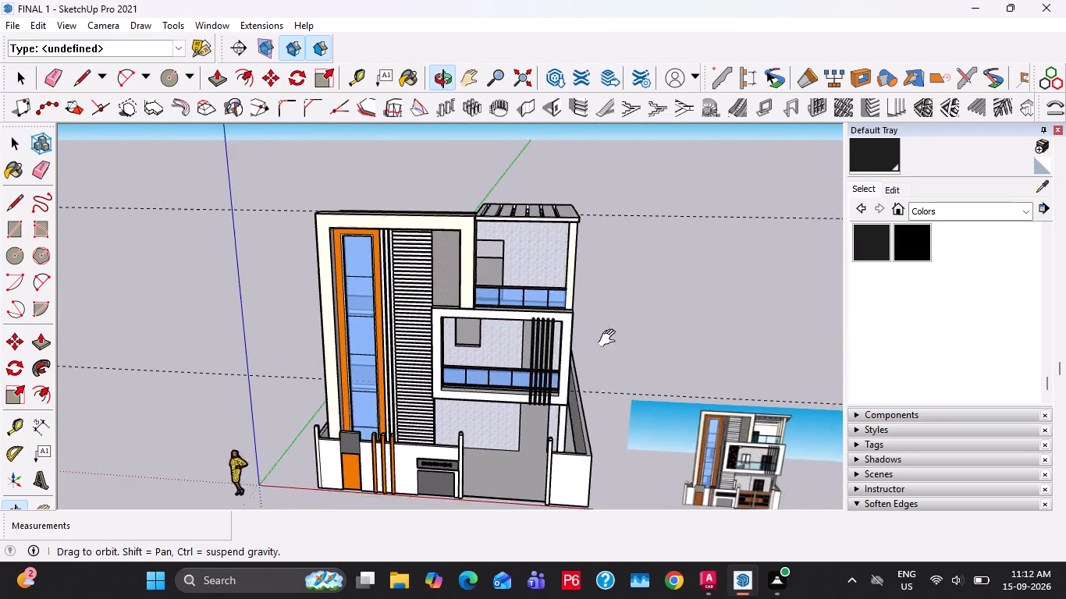
{"action": "middle_click_drag", "start_coordinate": [610, 338], "coordinate": [627, 306]}
{"action": "middle_click_drag", "start_coordinate": [516, 320], "coordinate": [524, 285], "text": "shift"}
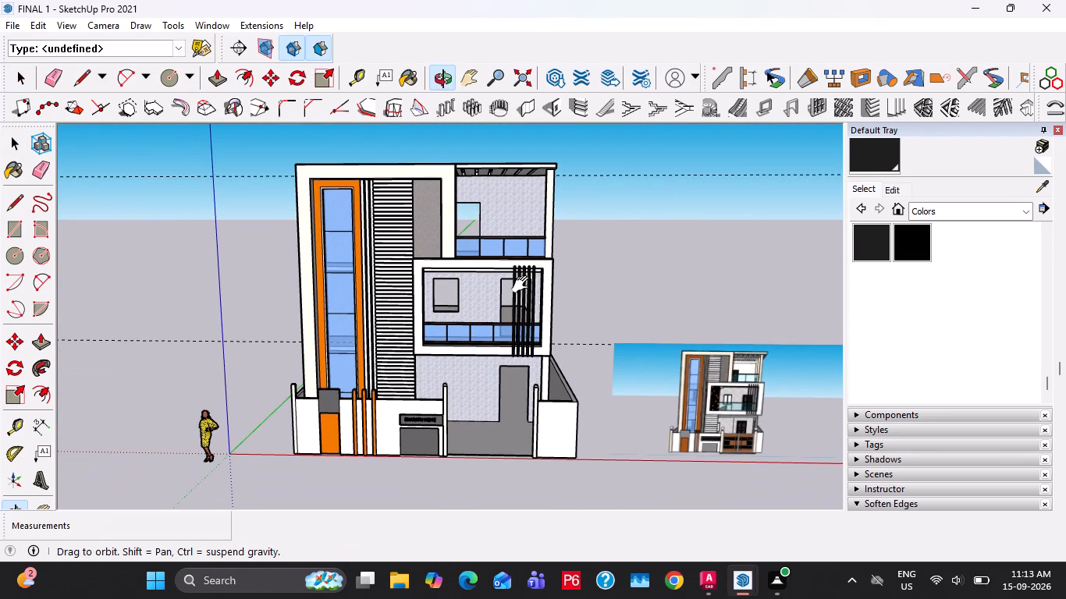
{"action": "middle_click_drag", "start_coordinate": [524, 285], "coordinate": [540, 287], "text": "shift"}
{"action": "left_click", "coordinate": [34, 27]}
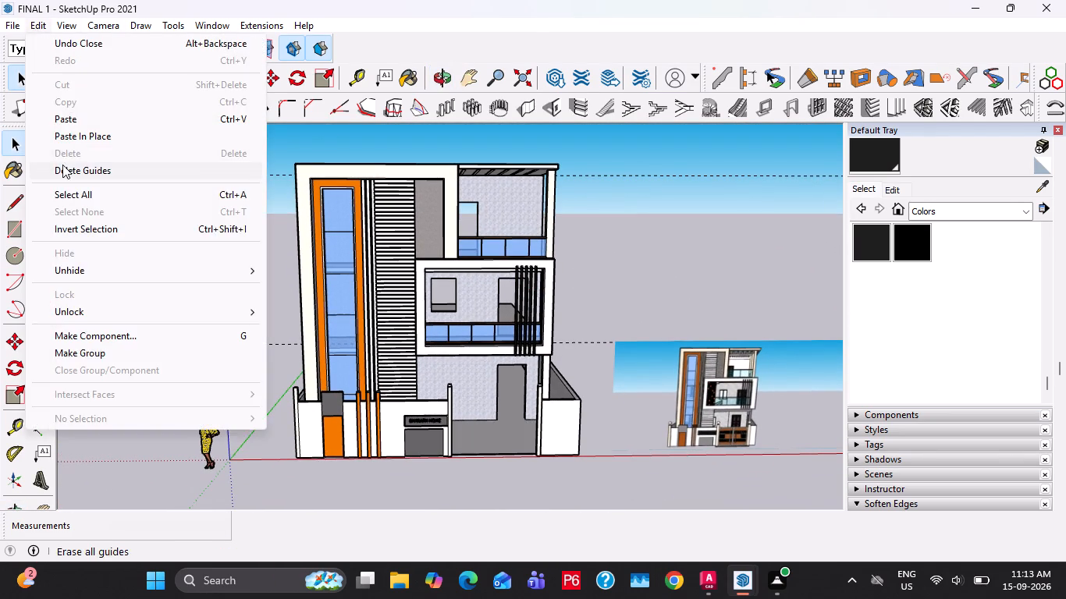
{"action": "left_click", "coordinate": [62, 165]}
{"action": "key", "text": "Escape"}
{"action": "key", "text": "Escape"}
Save the model.
{"action": "key", "text": "ctrl+s"}
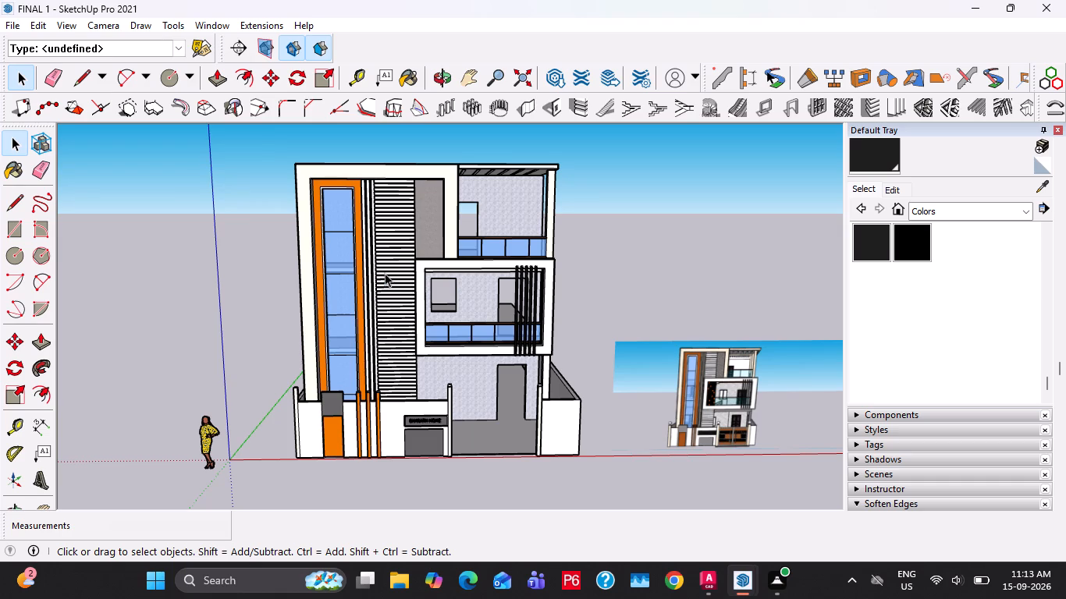
Sample the orange material from the tall window frame and darken its colour to a deep brown.
{"action": "left_click", "coordinate": [1041, 183]}
{"action": "scroll", "coordinate": [402, 161], "scroll_direction": "up", "scroll_amount": 5}
{"action": "left_click", "coordinate": [336, 200]}
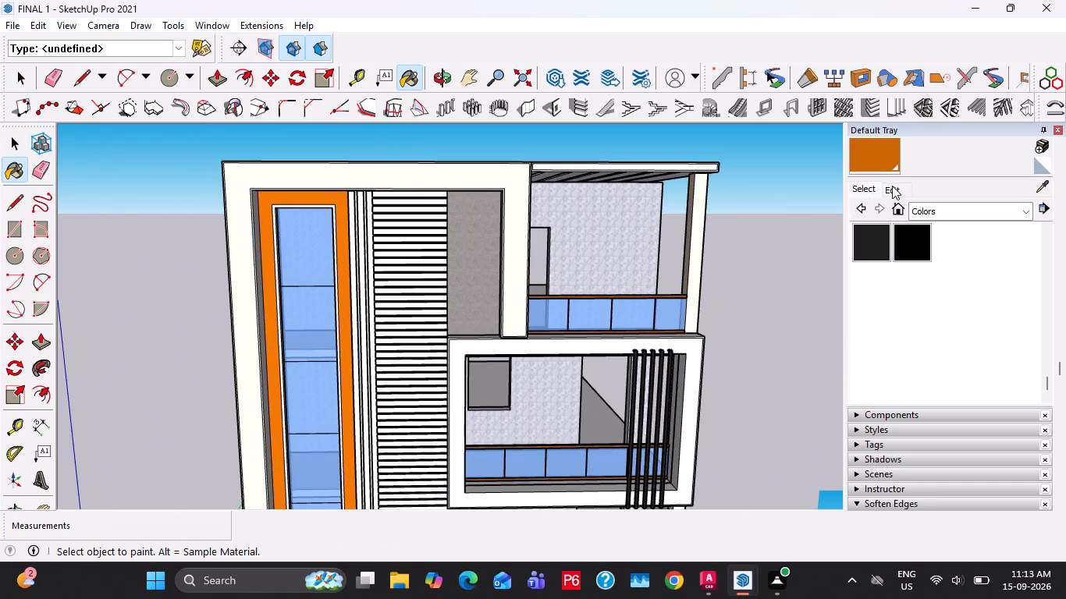
{"action": "left_click", "coordinate": [893, 185]}
{"action": "left_click_drag", "start_coordinate": [935, 250], "coordinate": [935, 253]}
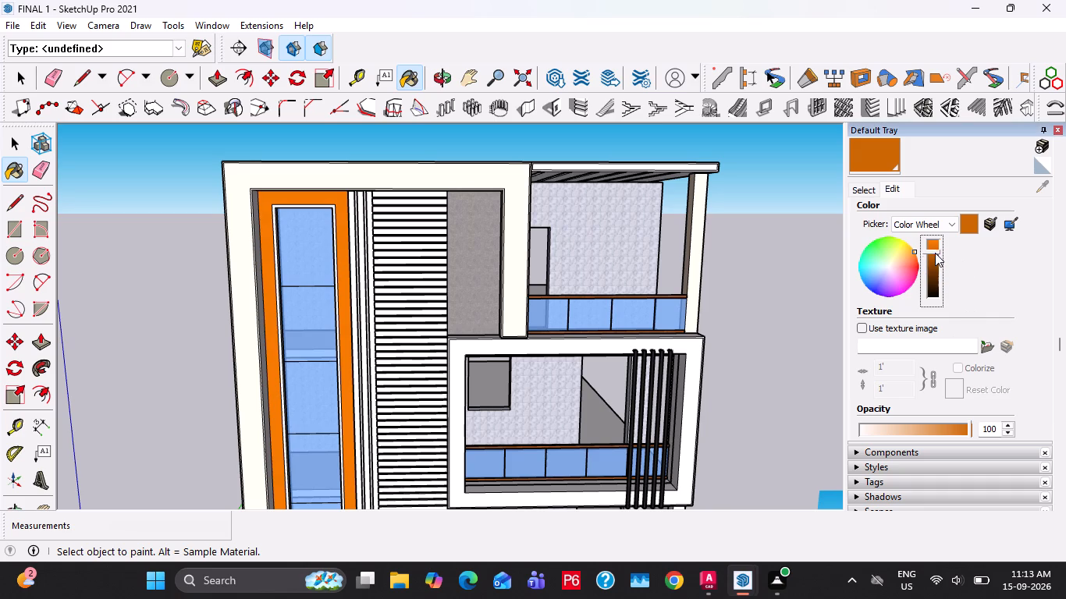
{"action": "left_click_drag", "start_coordinate": [935, 253], "coordinate": [935, 265]}
{"action": "left_click", "coordinate": [791, 291]}
{"action": "key", "text": "space"}
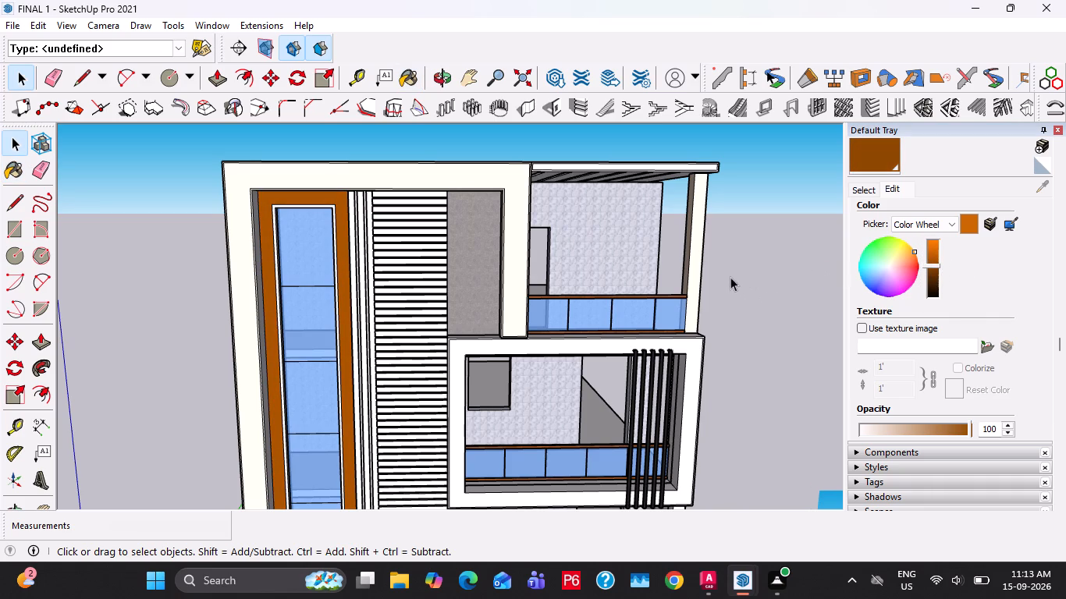
{"action": "key", "text": "Escape"}
{"action": "left_click_drag", "start_coordinate": [786, 352], "coordinate": [789, 340]}
{"action": "scroll", "coordinate": [487, 192], "scroll_direction": "down", "scroll_amount": 4}
{"action": "middle_click_drag", "start_coordinate": [477, 328], "coordinate": [426, 245], "text": "shift"}
{"action": "scroll", "coordinate": [458, 236], "scroll_direction": "down", "scroll_amount": 3}
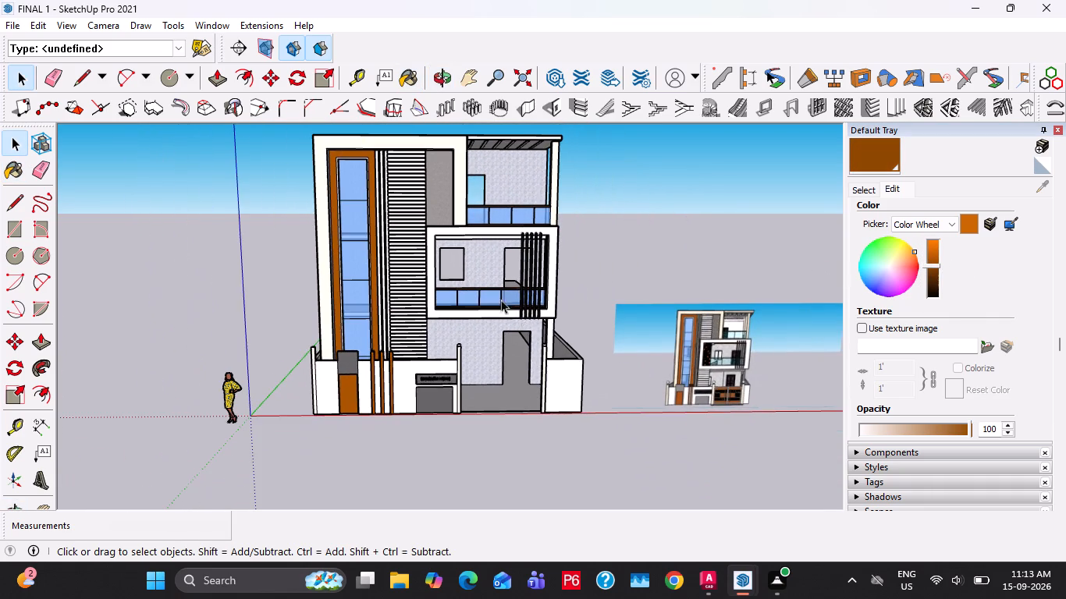
{"action": "key", "text": "Escape"}
{"action": "key", "text": "Escape"}
Save the model.
{"action": "key", "text": "ctrl+s"}
Examine the BHARATH HOME nameplate and the front compound wall from several angles.
{"action": "middle_click_drag", "start_coordinate": [300, 248], "coordinate": [278, 235]}
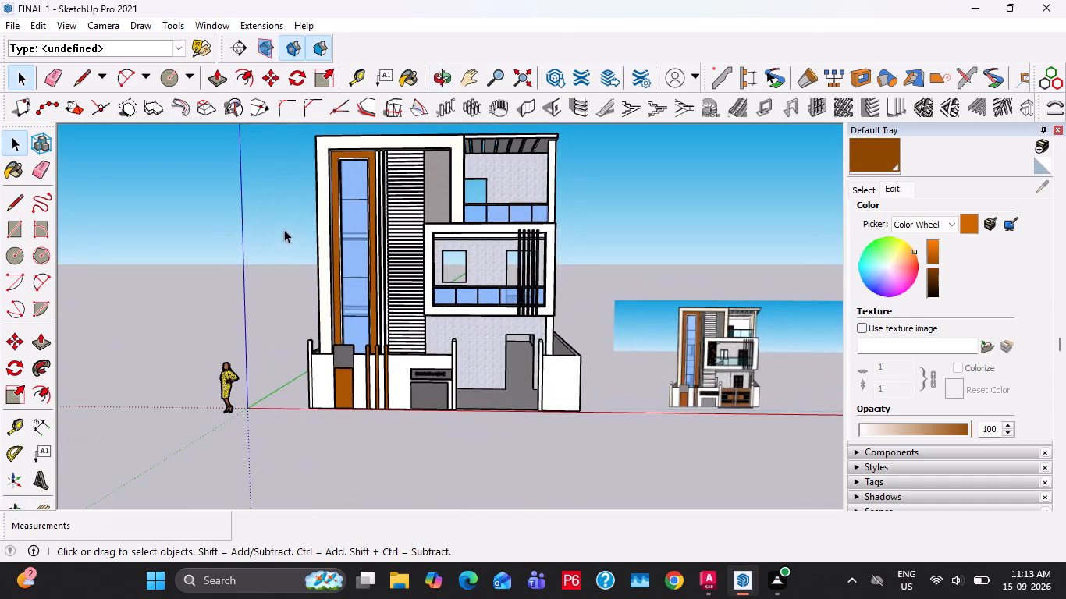
{"action": "scroll", "coordinate": [469, 374], "scroll_direction": "up", "scroll_amount": 17}
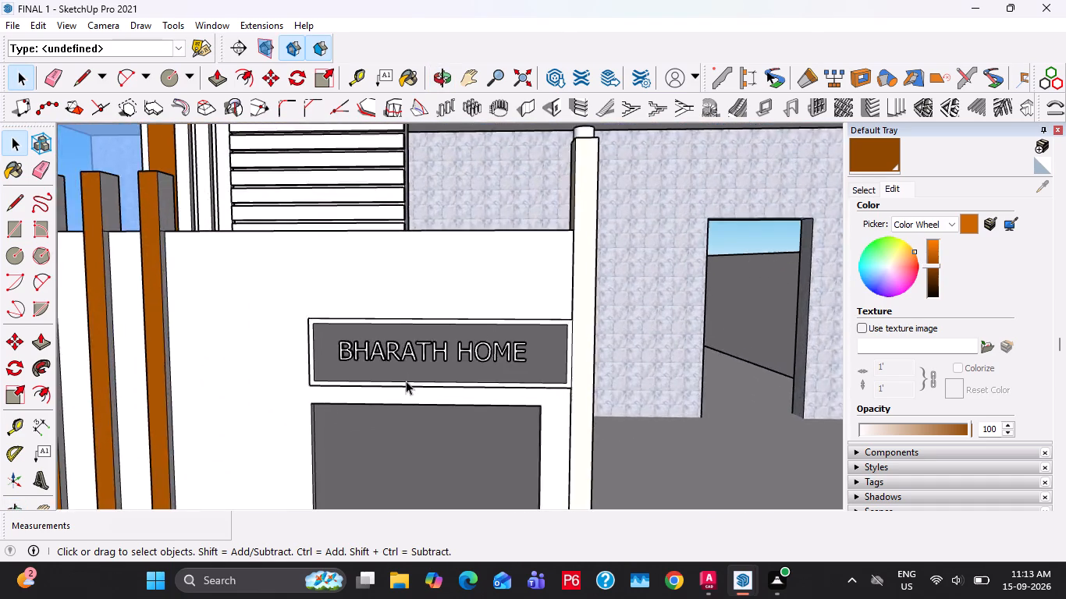
{"action": "scroll", "coordinate": [406, 381], "scroll_direction": "up", "scroll_amount": 8}
{"action": "scroll", "coordinate": [494, 318], "scroll_direction": "down", "scroll_amount": 5}
{"action": "middle_click_drag", "start_coordinate": [584, 289], "coordinate": [571, 356]}
{"action": "scroll", "coordinate": [664, 413], "scroll_direction": "up", "scroll_amount": 3}
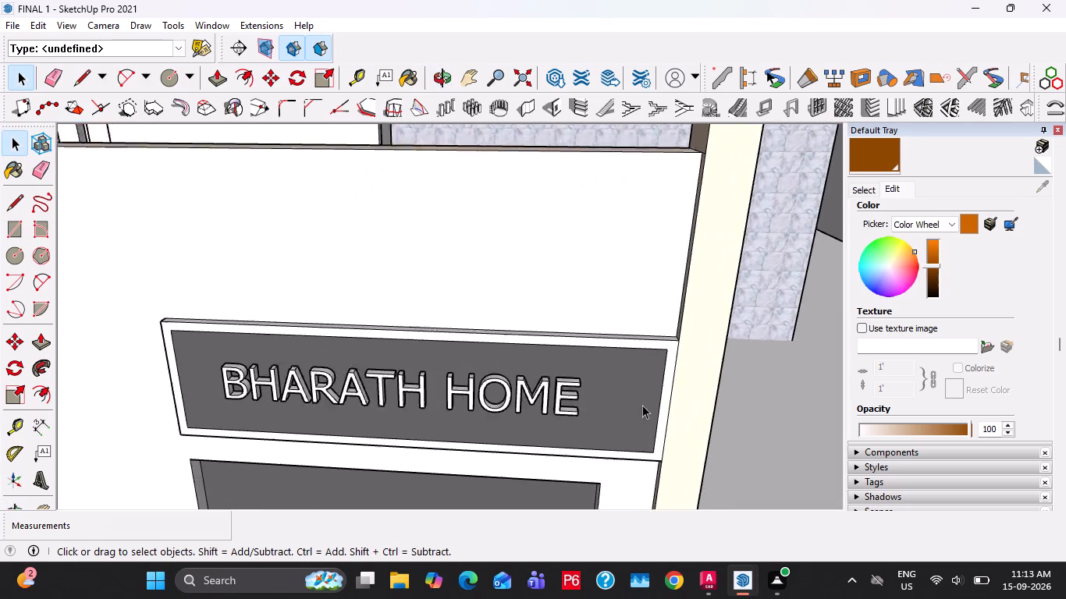
{"action": "scroll", "coordinate": [642, 405], "scroll_direction": "up", "scroll_amount": 2}
{"action": "scroll", "coordinate": [425, 308], "scroll_direction": "down", "scroll_amount": 7}
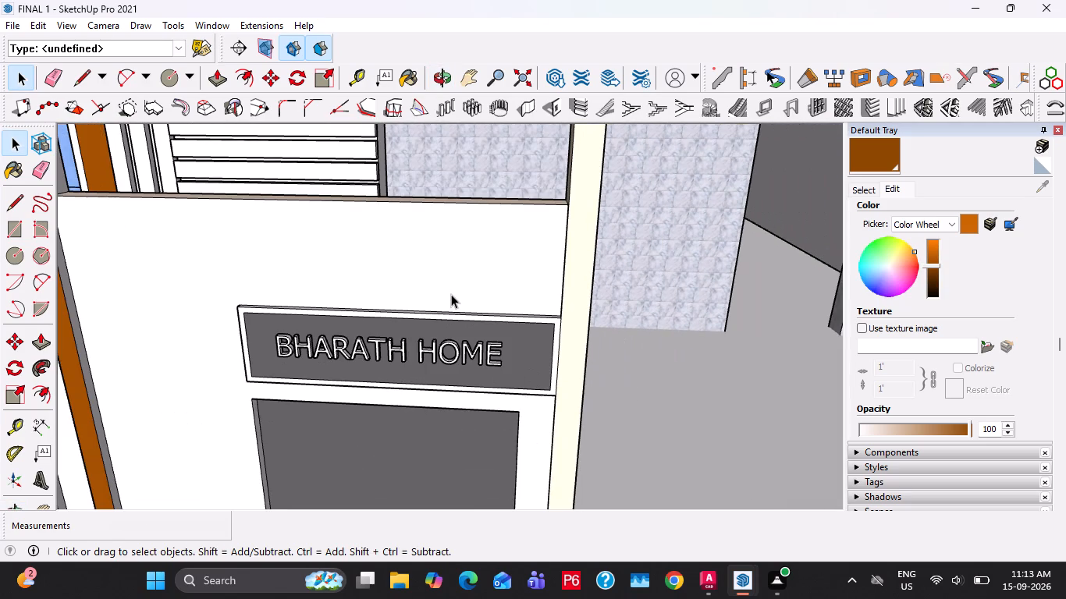
{"action": "scroll", "coordinate": [463, 284], "scroll_direction": "down", "scroll_amount": 13}
{"action": "middle_click_drag", "start_coordinate": [412, 339], "coordinate": [683, 269]}
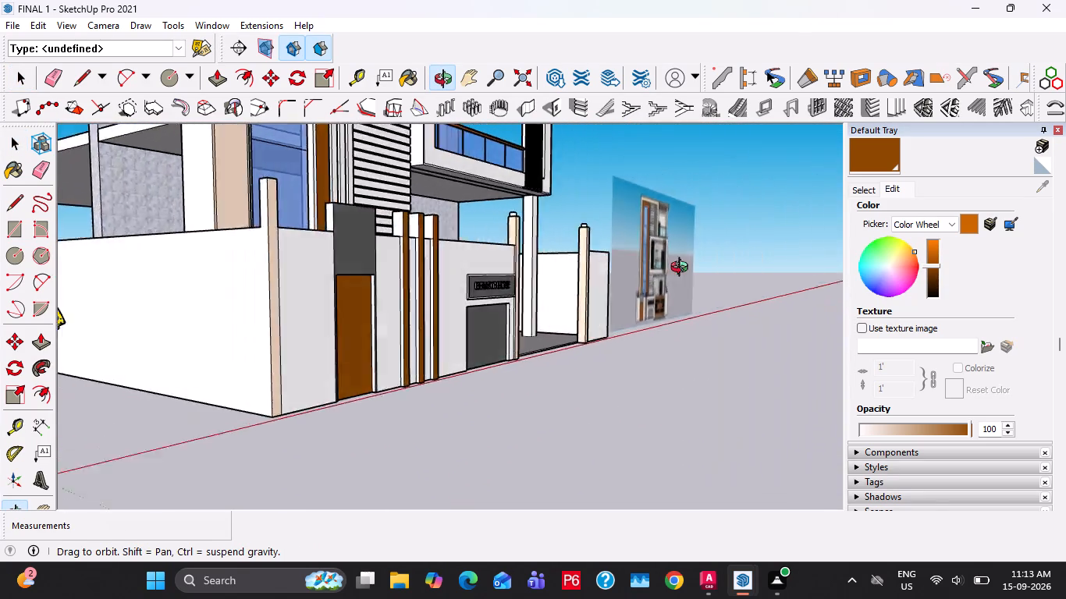
{"action": "middle_click_drag", "start_coordinate": [683, 269], "coordinate": [426, 300]}
{"action": "scroll", "coordinate": [420, 310], "scroll_direction": "down", "scroll_amount": 10}
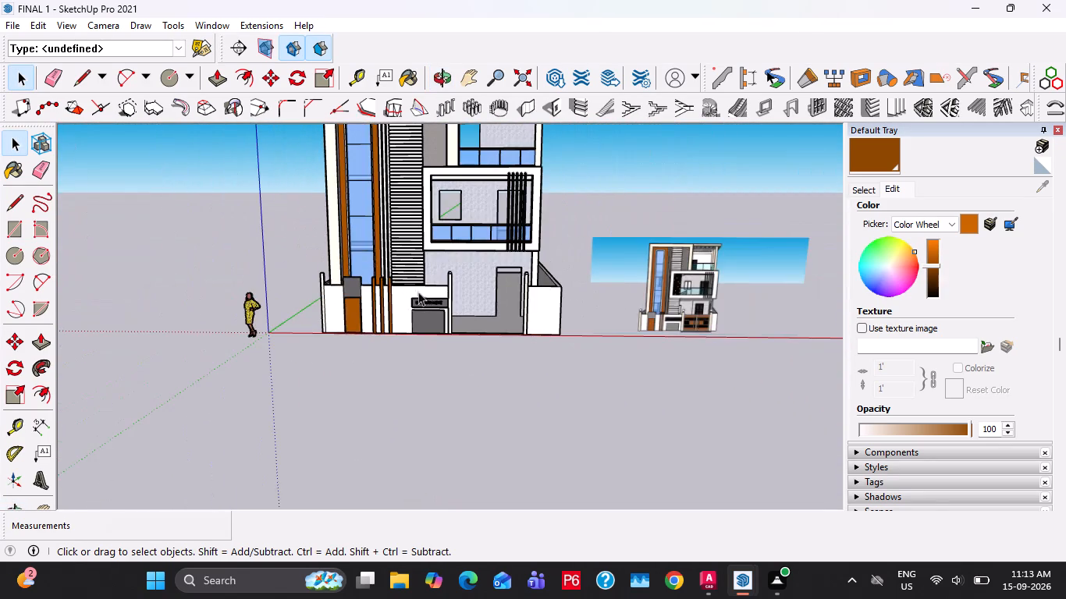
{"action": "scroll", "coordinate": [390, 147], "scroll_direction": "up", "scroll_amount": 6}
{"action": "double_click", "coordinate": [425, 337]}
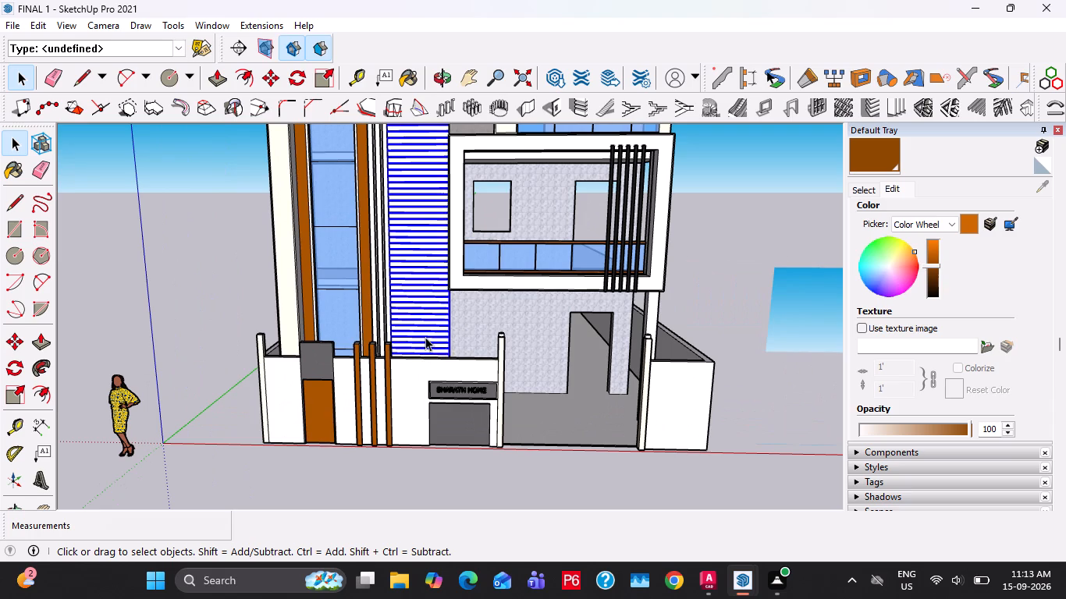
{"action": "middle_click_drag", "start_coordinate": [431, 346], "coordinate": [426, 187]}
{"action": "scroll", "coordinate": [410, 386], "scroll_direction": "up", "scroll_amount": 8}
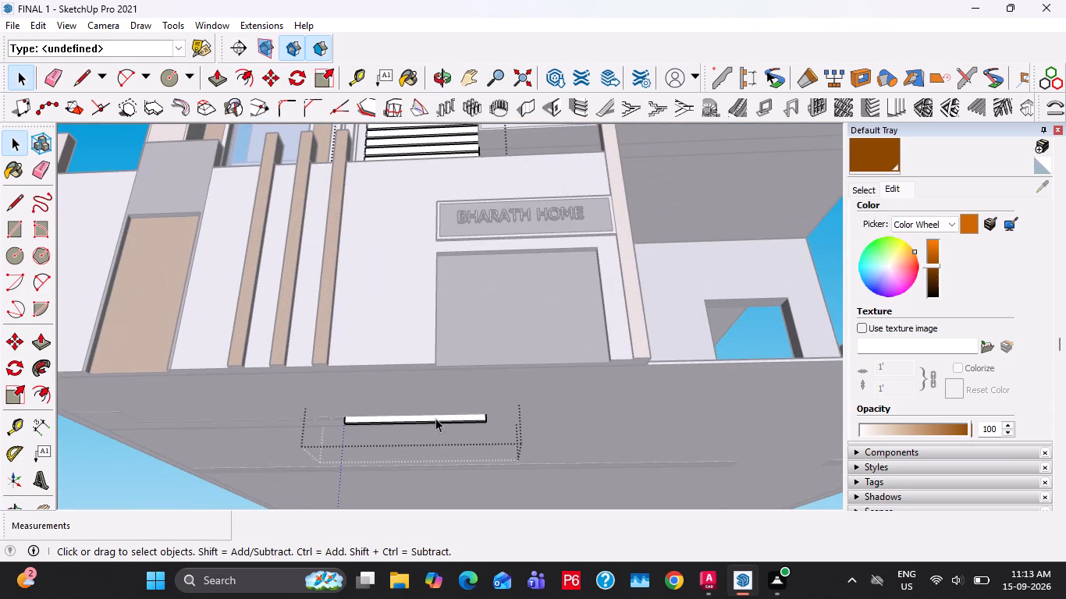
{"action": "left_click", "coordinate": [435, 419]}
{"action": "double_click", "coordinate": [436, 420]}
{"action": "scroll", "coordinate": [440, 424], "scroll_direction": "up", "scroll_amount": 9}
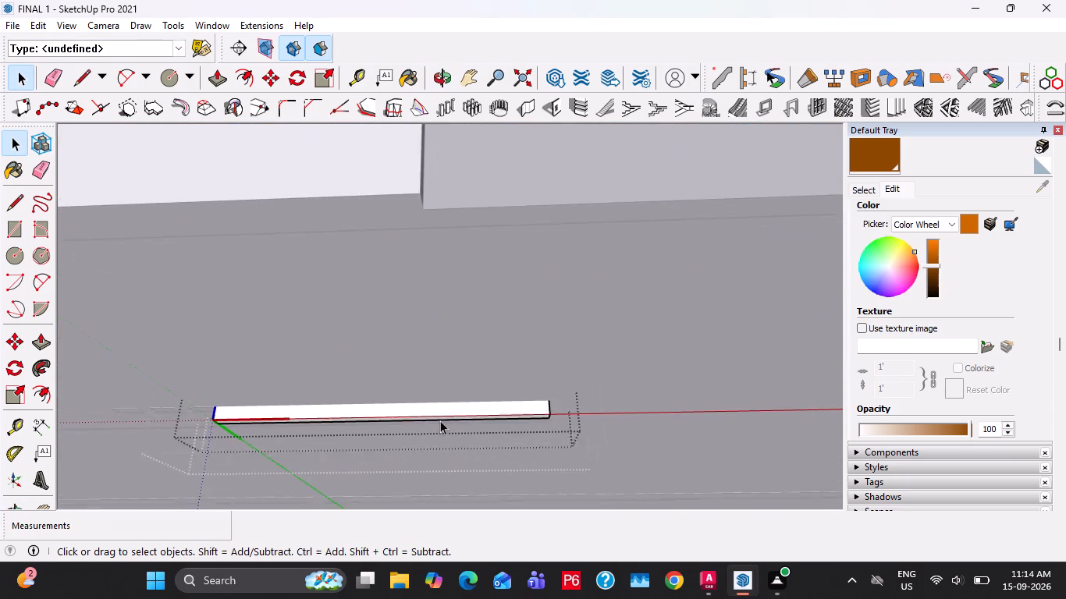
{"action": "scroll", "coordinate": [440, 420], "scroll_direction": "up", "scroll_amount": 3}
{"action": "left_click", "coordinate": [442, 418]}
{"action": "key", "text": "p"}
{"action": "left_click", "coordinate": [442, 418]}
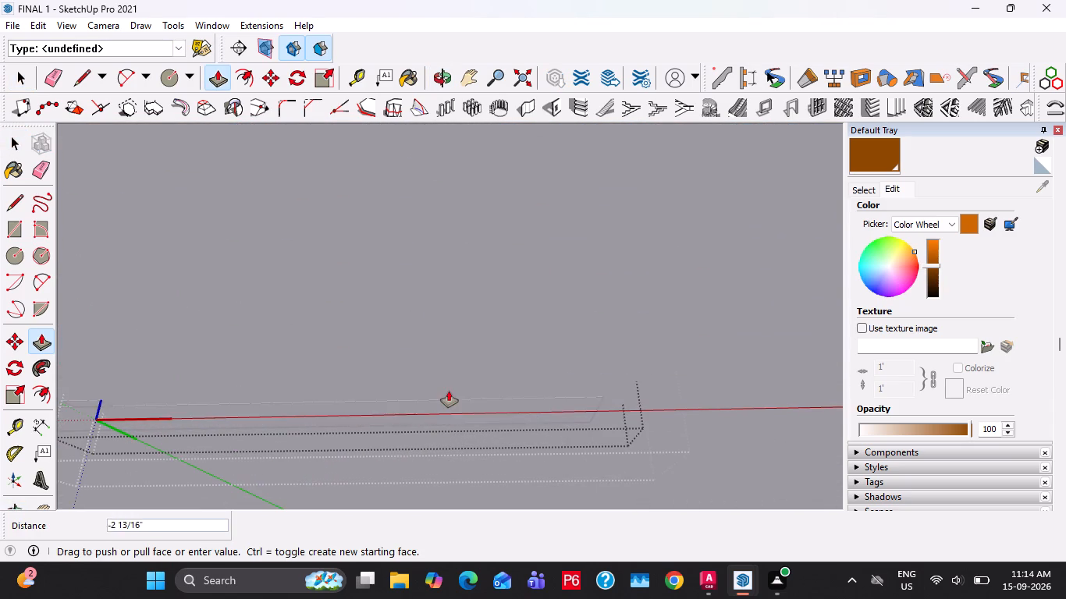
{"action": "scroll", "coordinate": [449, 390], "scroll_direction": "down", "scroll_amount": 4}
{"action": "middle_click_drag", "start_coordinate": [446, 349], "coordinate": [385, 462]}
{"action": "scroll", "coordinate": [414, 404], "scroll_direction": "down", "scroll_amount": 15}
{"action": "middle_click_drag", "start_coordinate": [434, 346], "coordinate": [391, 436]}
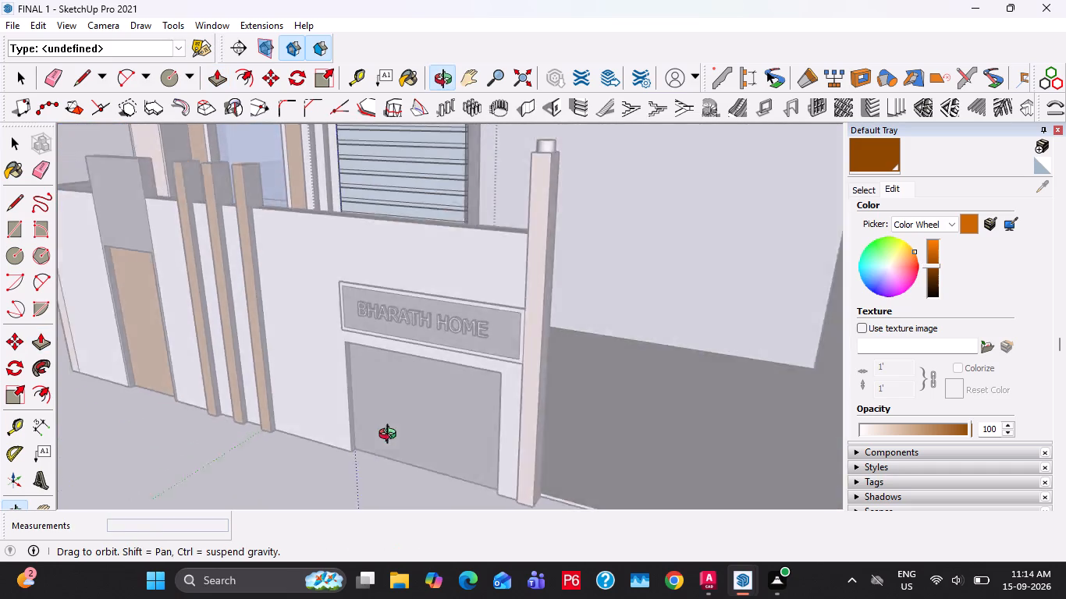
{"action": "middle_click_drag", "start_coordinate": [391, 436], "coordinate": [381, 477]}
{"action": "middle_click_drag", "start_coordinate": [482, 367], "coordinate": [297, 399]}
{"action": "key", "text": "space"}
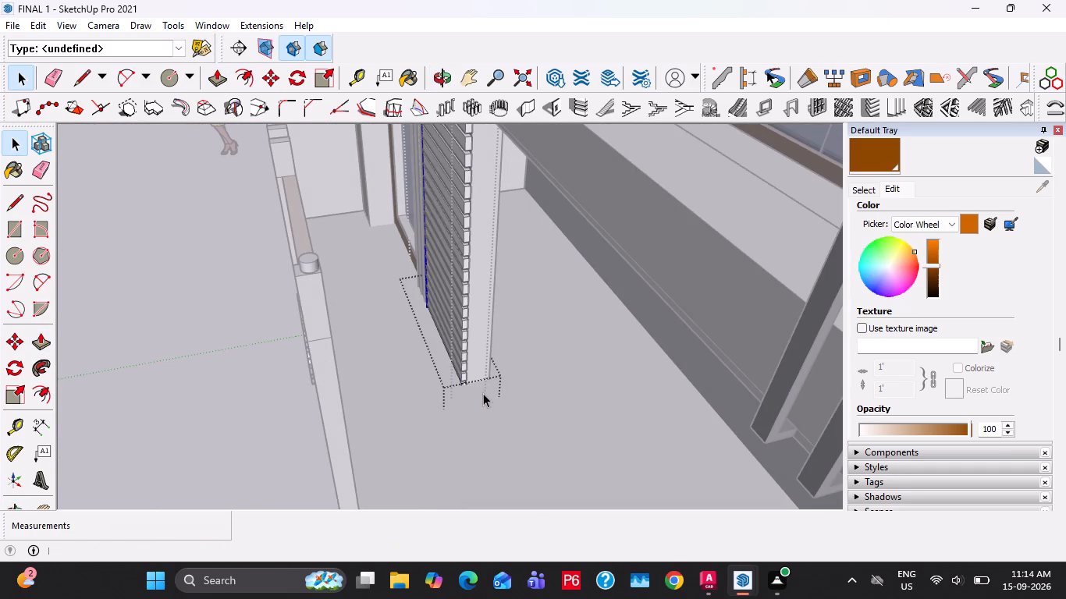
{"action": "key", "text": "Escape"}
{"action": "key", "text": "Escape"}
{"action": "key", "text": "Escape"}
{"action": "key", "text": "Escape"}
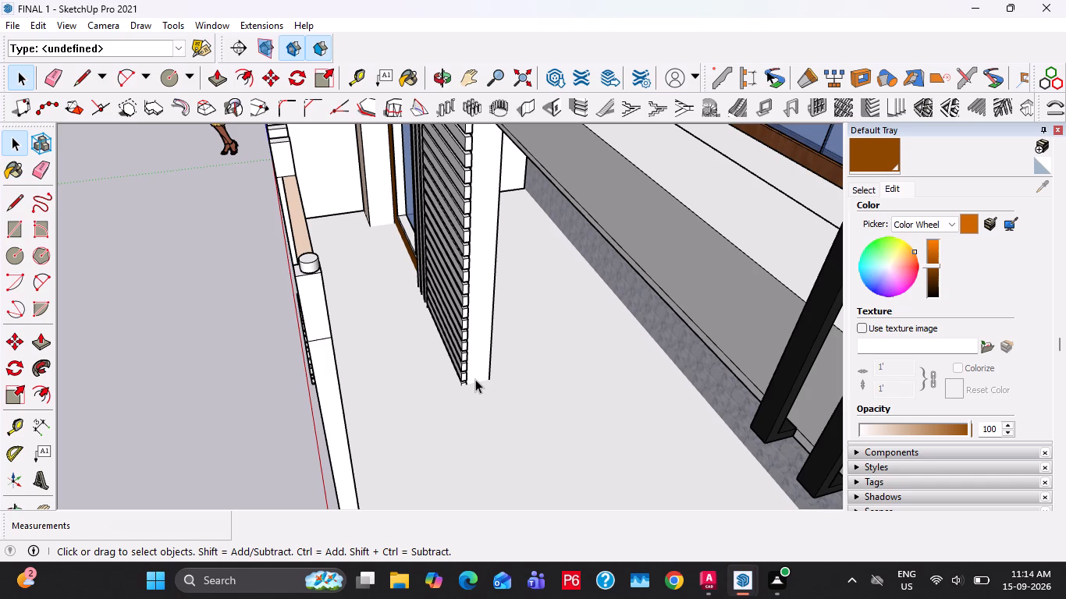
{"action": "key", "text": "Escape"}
Open the wall group behind the louvres, push the wall's underside in about 1" with Push/Pull, and leave the group.
{"action": "scroll", "coordinate": [475, 379], "scroll_direction": "down", "scroll_amount": 5}
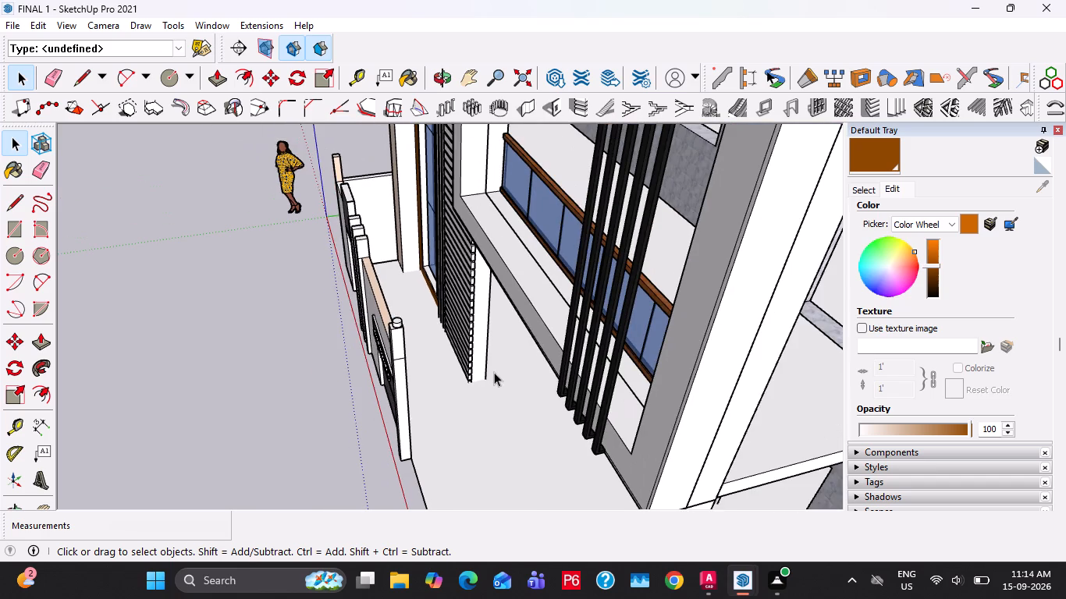
{"action": "double_click", "coordinate": [485, 358]}
{"action": "triple_click", "coordinate": [482, 357]}
{"action": "left_click", "coordinate": [481, 361]}
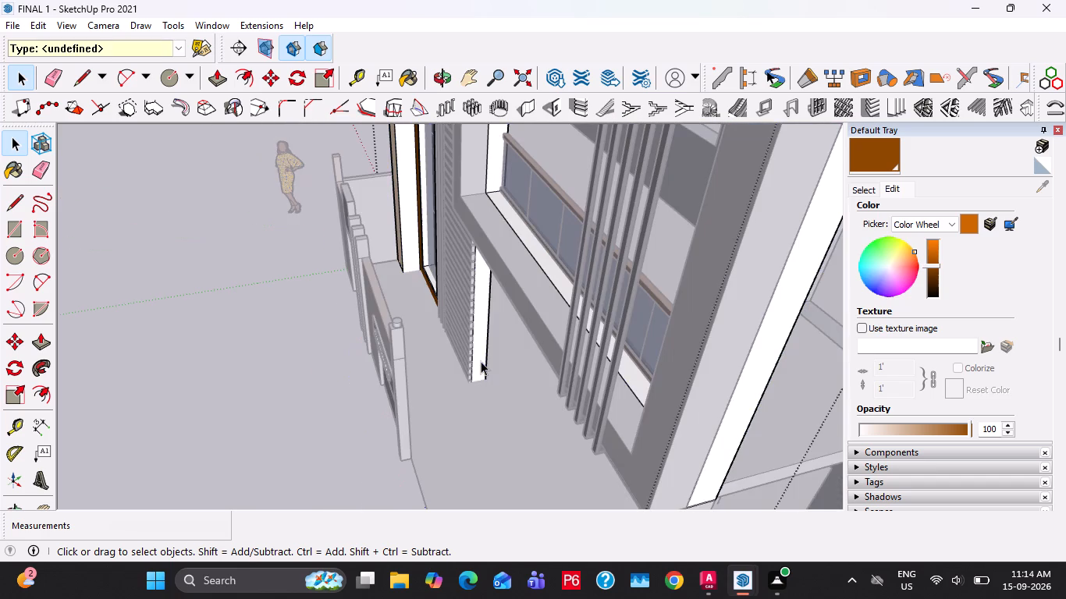
{"action": "left_click", "coordinate": [482, 367]}
{"action": "middle_click_drag", "start_coordinate": [521, 378], "coordinate": [556, 116]}
{"action": "scroll", "coordinate": [478, 421], "scroll_direction": "up", "scroll_amount": 4}
{"action": "scroll", "coordinate": [465, 455], "scroll_direction": "down", "scroll_amount": 1}
{"action": "scroll", "coordinate": [465, 455], "scroll_direction": "up", "scroll_amount": 1}
{"action": "middle_click_drag", "start_coordinate": [464, 438], "coordinate": [457, 349]}
{"action": "left_click", "coordinate": [462, 356]}
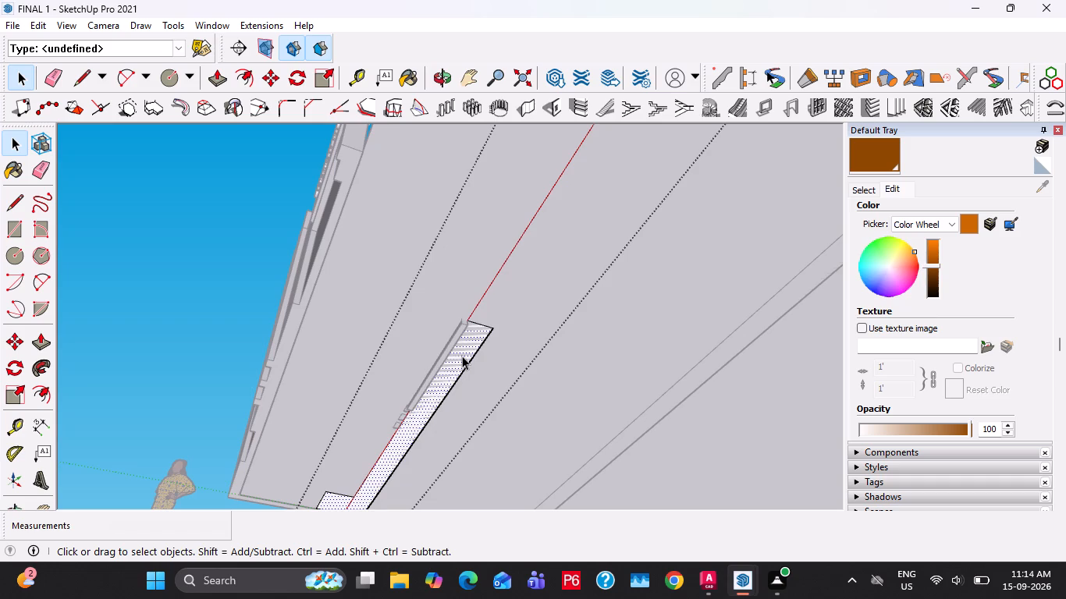
{"action": "key", "text": "p"}
{"action": "left_click", "coordinate": [462, 353]}
{"action": "middle_click_drag", "start_coordinate": [478, 294], "coordinate": [481, 498]}
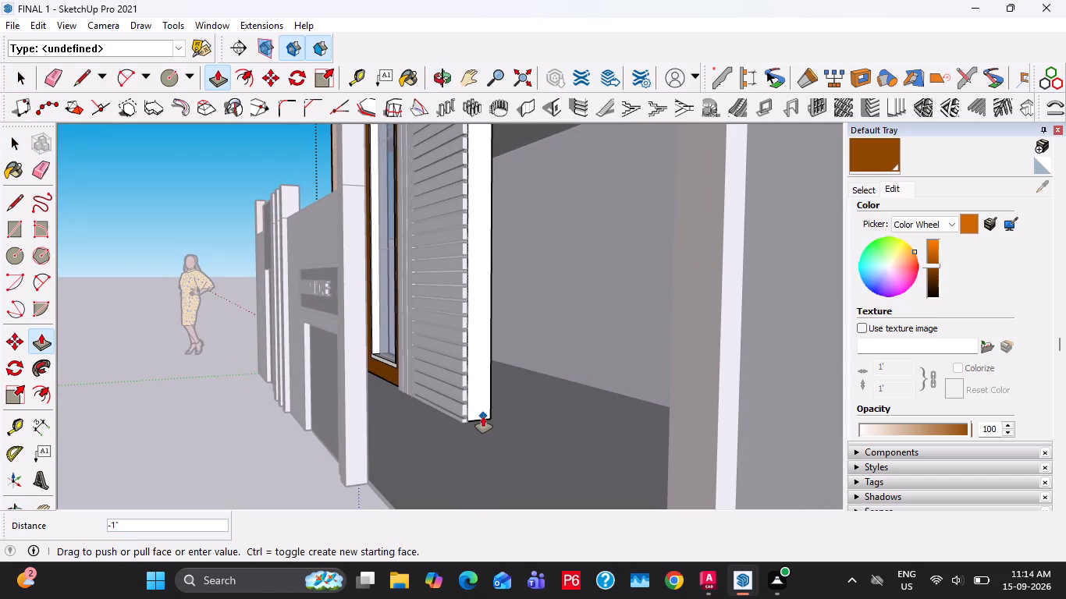
{"action": "left_click", "coordinate": [483, 416]}
{"action": "key", "text": "space"}
{"action": "middle_click_drag", "start_coordinate": [425, 450], "coordinate": [441, 491]}
{"action": "key", "text": "Escape"}
{"action": "scroll", "coordinate": [469, 440], "scroll_direction": "up", "scroll_amount": 9}
{"action": "key", "text": "Escape"}
{"action": "key", "text": "Escape"}
Delete the lowest slat of the louvre group at floor level and leave the group.
{"action": "double_click", "coordinate": [472, 406]}
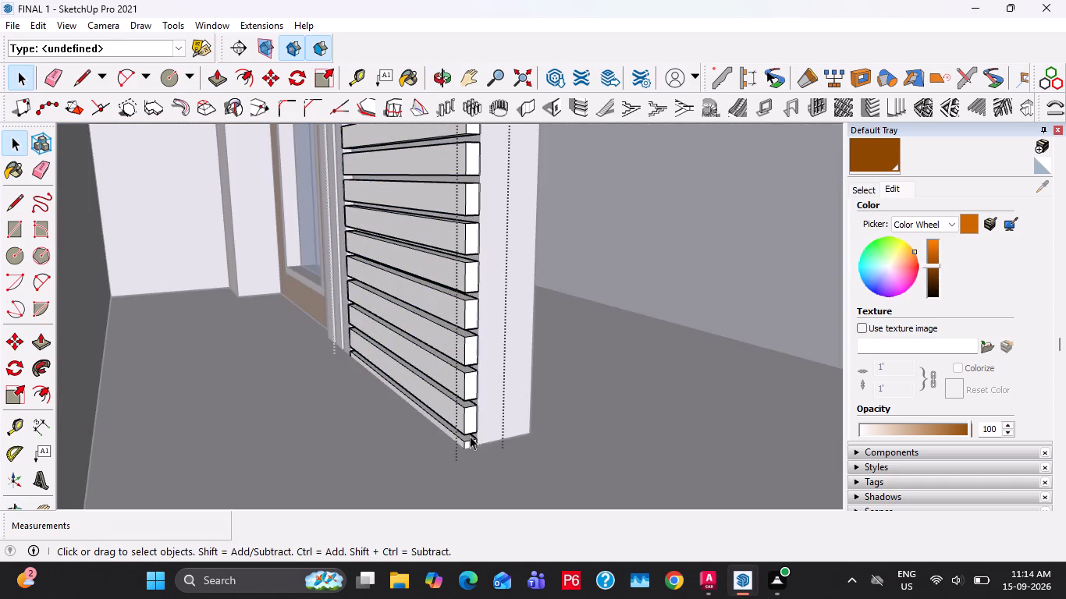
{"action": "left_click", "coordinate": [471, 439]}
{"action": "key", "text": "Delete"}
{"action": "scroll", "coordinate": [479, 445], "scroll_direction": "down", "scroll_amount": 7}
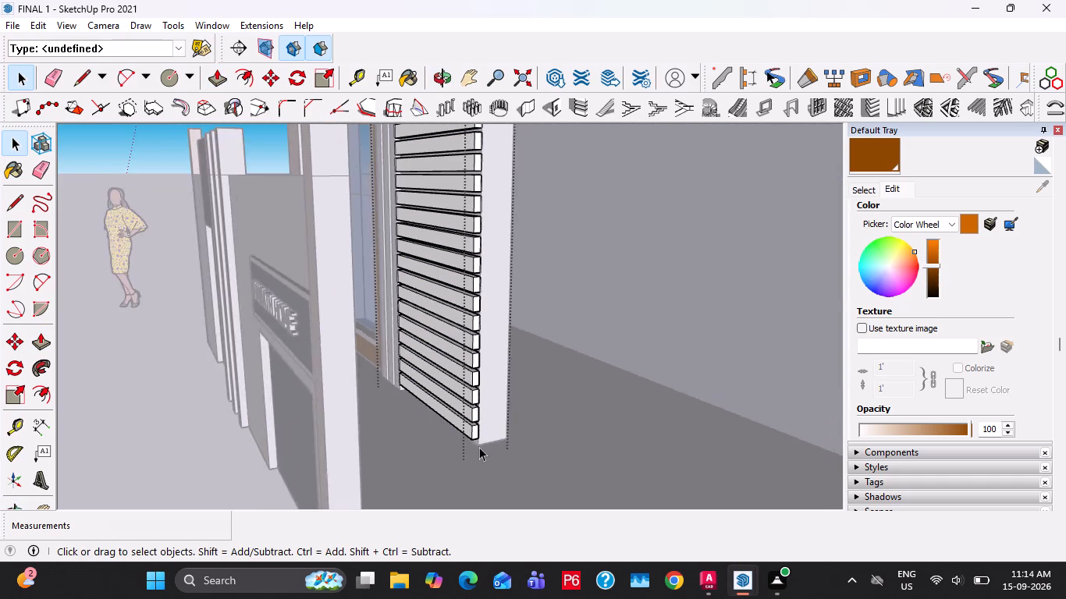
{"action": "key", "text": "Escape"}
{"action": "key", "text": "Escape"}
Compare the modelled facade with the reference building image, including its balconies, gate and ground-floor door.
{"action": "middle_click_drag", "start_coordinate": [344, 461], "coordinate": [551, 433]}
{"action": "scroll", "coordinate": [495, 407], "scroll_direction": "down", "scroll_amount": 20}
{"action": "scroll", "coordinate": [495, 407], "scroll_direction": "down", "scroll_amount": 3}
{"action": "middle_click_drag", "start_coordinate": [472, 324], "coordinate": [435, 387], "text": "shift"}
{"action": "scroll", "coordinate": [485, 432], "scroll_direction": "up", "scroll_amount": 4}
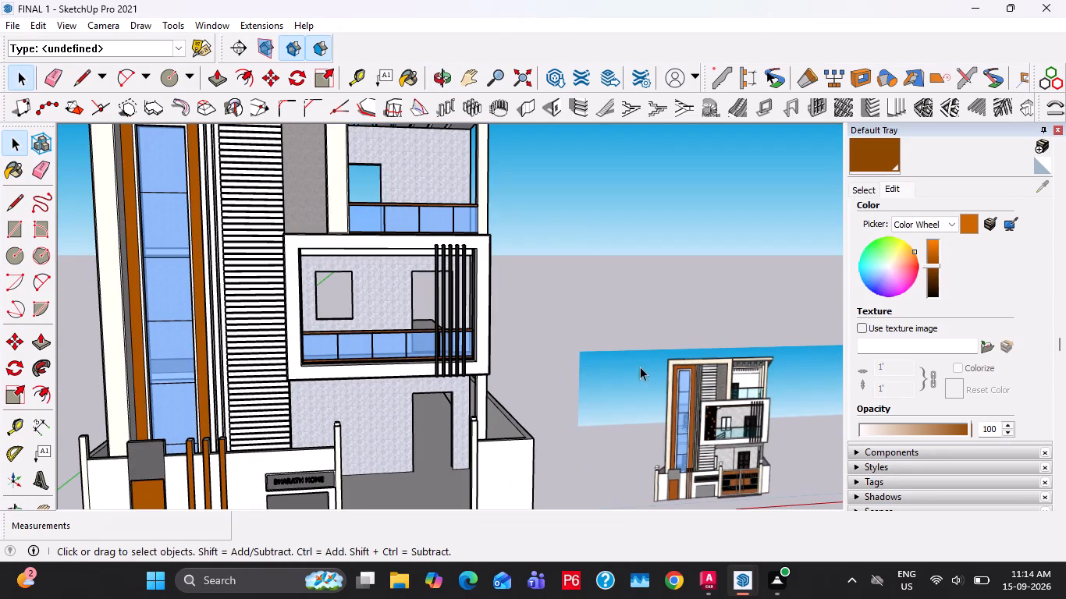
{"action": "middle_click_drag", "start_coordinate": [438, 336], "coordinate": [239, 310]}
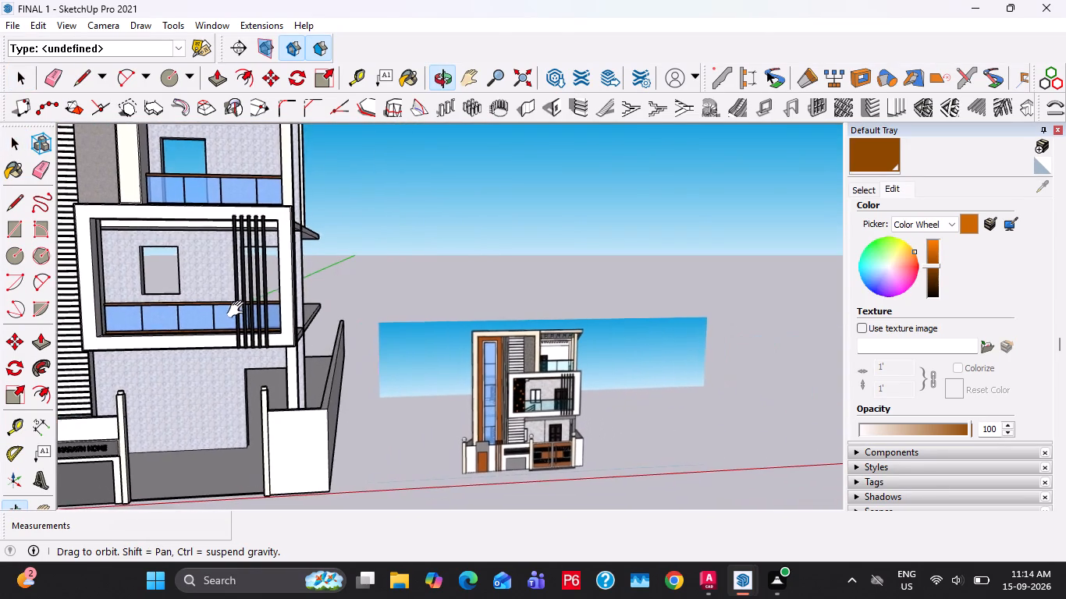
{"action": "middle_click_drag", "start_coordinate": [239, 310], "coordinate": [219, 346]}
{"action": "scroll", "coordinate": [499, 402], "scroll_direction": "up", "scroll_amount": 7}
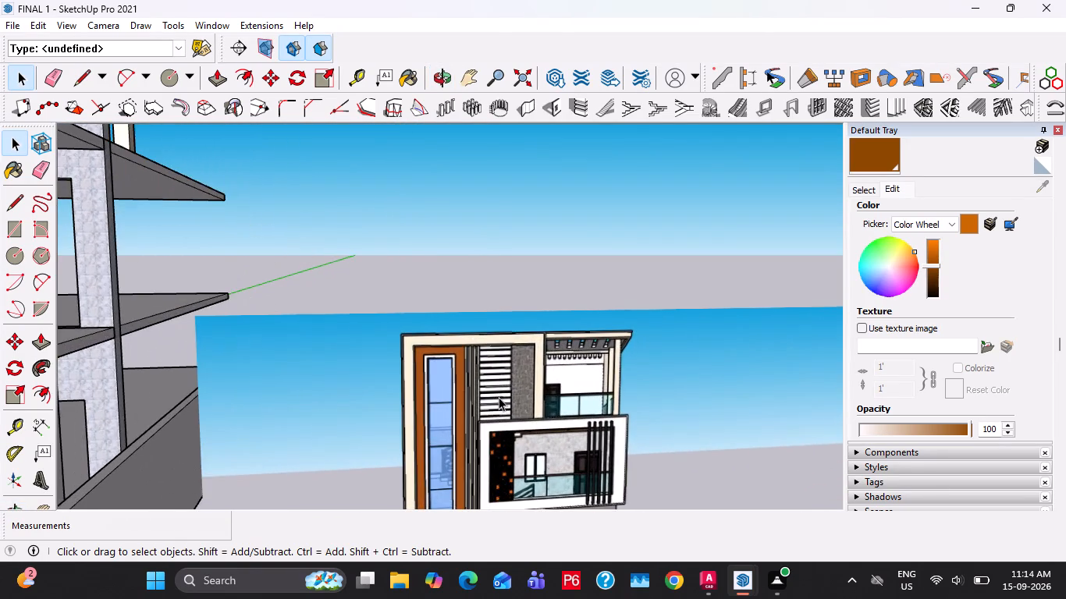
{"action": "scroll", "coordinate": [499, 397], "scroll_direction": "down", "scroll_amount": 8}
{"action": "middle_click_drag", "start_coordinate": [240, 395], "coordinate": [264, 407], "text": "shift"}
{"action": "scroll", "coordinate": [609, 468], "scroll_direction": "up", "scroll_amount": 11}
{"action": "scroll", "coordinate": [481, 349], "scroll_direction": "down", "scroll_amount": 8}
{"action": "scroll", "coordinate": [504, 426], "scroll_direction": "up", "scroll_amount": 6}
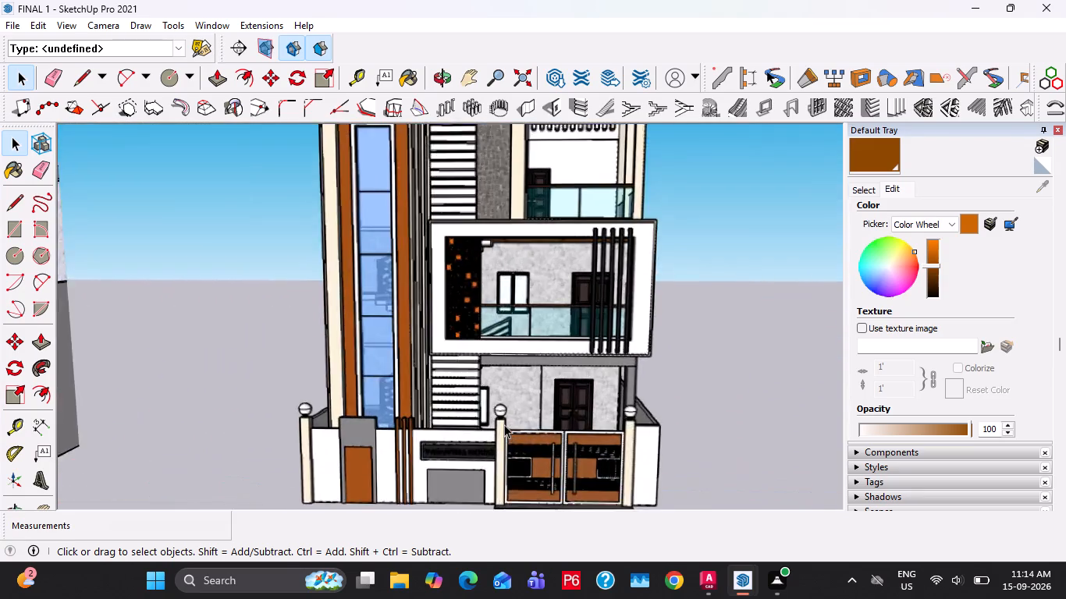
{"action": "scroll", "coordinate": [504, 424], "scroll_direction": "up", "scroll_amount": 6}
{"action": "scroll", "coordinate": [534, 405], "scroll_direction": "down", "scroll_amount": 17}
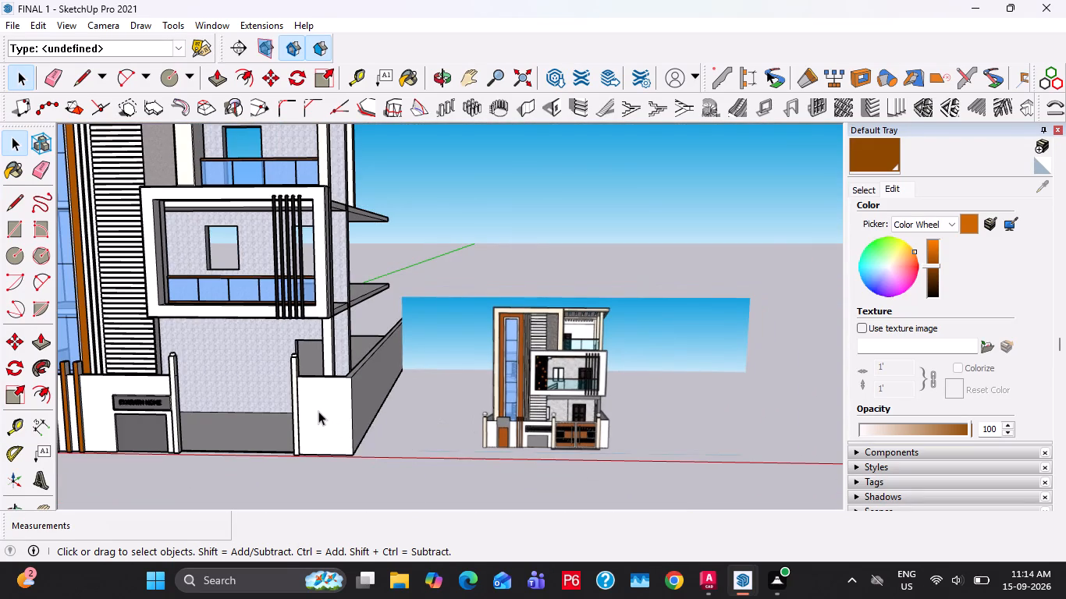
Create a guide along the base edge of the louvred wall's end, running across the ground floor.
{"action": "scroll", "coordinate": [137, 346], "scroll_direction": "up", "scroll_amount": 6}
{"action": "middle_click_drag", "start_coordinate": [325, 270], "coordinate": [344, 364]}
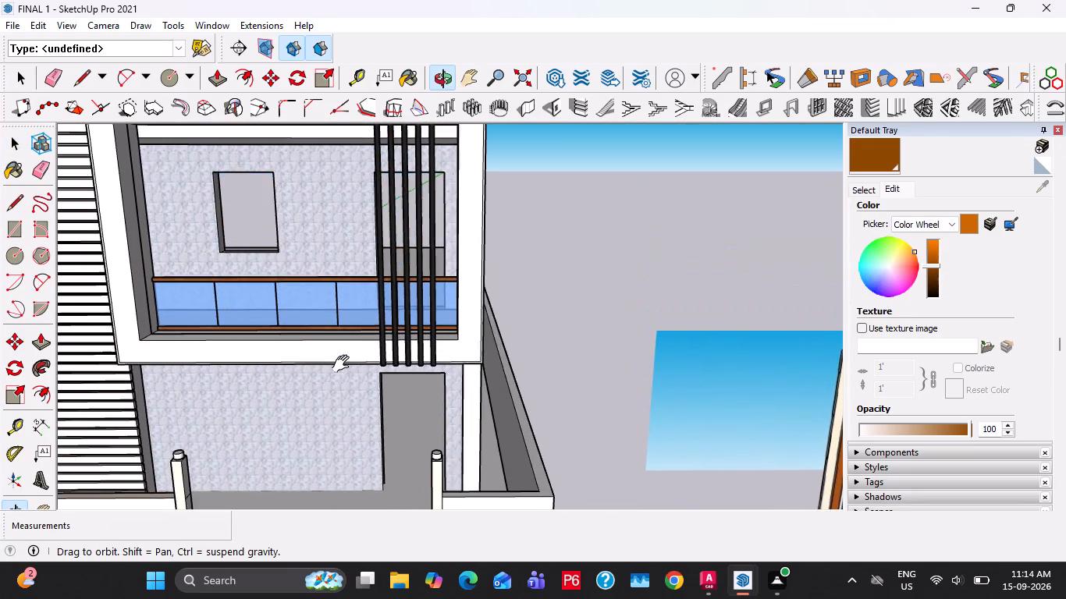
{"action": "middle_click_drag", "start_coordinate": [344, 364], "coordinate": [357, 325]}
{"action": "scroll", "coordinate": [320, 374], "scroll_direction": "down", "scroll_amount": 5}
{"action": "middle_click_drag", "start_coordinate": [428, 407], "coordinate": [362, 395], "text": "shift"}
{"action": "scroll", "coordinate": [291, 426], "scroll_direction": "up", "scroll_amount": 6}
{"action": "scroll", "coordinate": [357, 360], "scroll_direction": "down", "scroll_amount": 2}
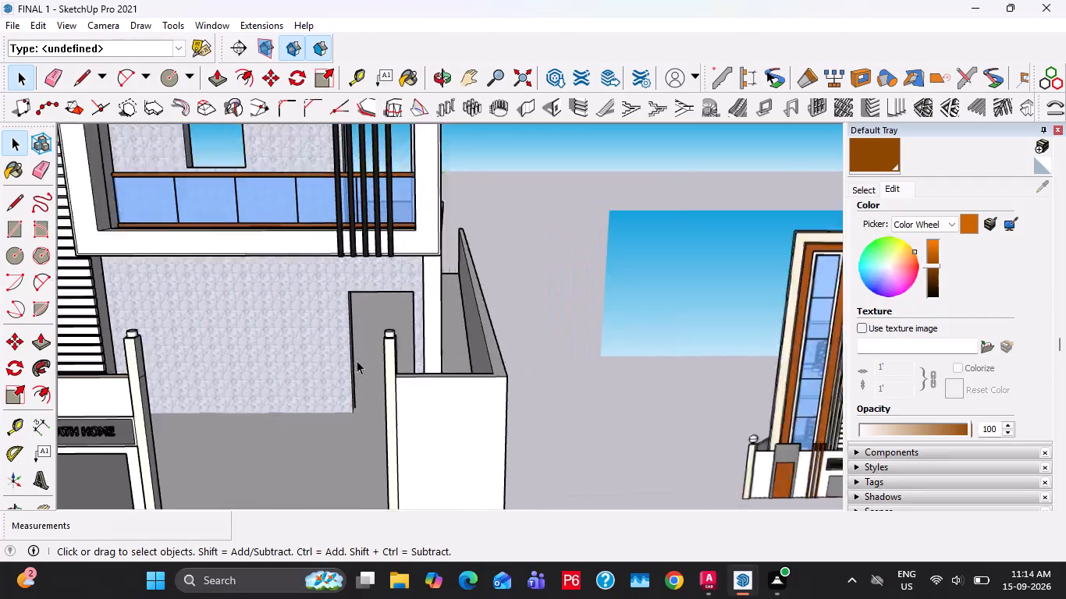
{"action": "scroll", "coordinate": [357, 360], "scroll_direction": "down", "scroll_amount": 2}
{"action": "scroll", "coordinate": [236, 409], "scroll_direction": "up", "scroll_amount": 3}
{"action": "key", "text": "t"}
{"action": "middle_click_drag", "start_coordinate": [319, 395], "coordinate": [139, 416]}
{"action": "scroll", "coordinate": [363, 357], "scroll_direction": "up", "scroll_amount": 10}
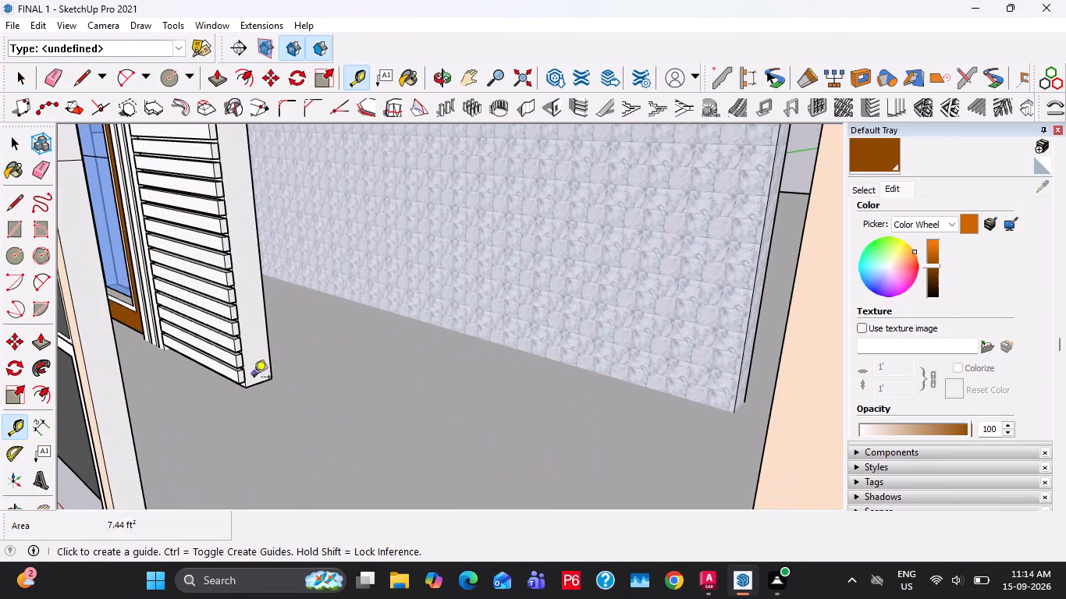
{"action": "double_click", "coordinate": [258, 382]}
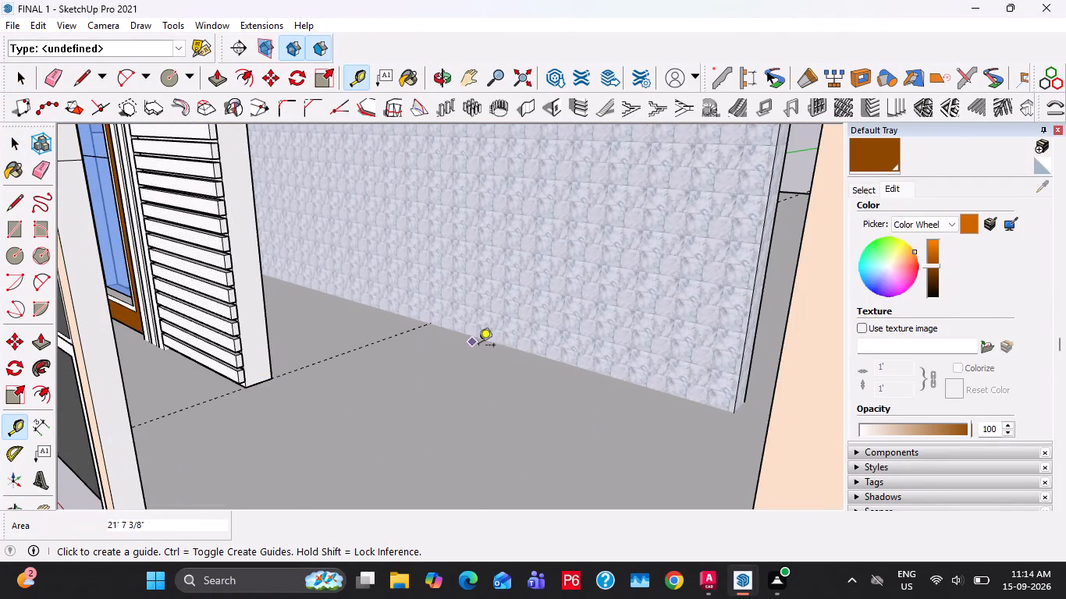
Offset a second guide 6" from the floor guide at the louvred wall's end, towards the doorway.
{"action": "double_click", "coordinate": [492, 342]}
{"action": "left_click", "coordinate": [408, 329]}
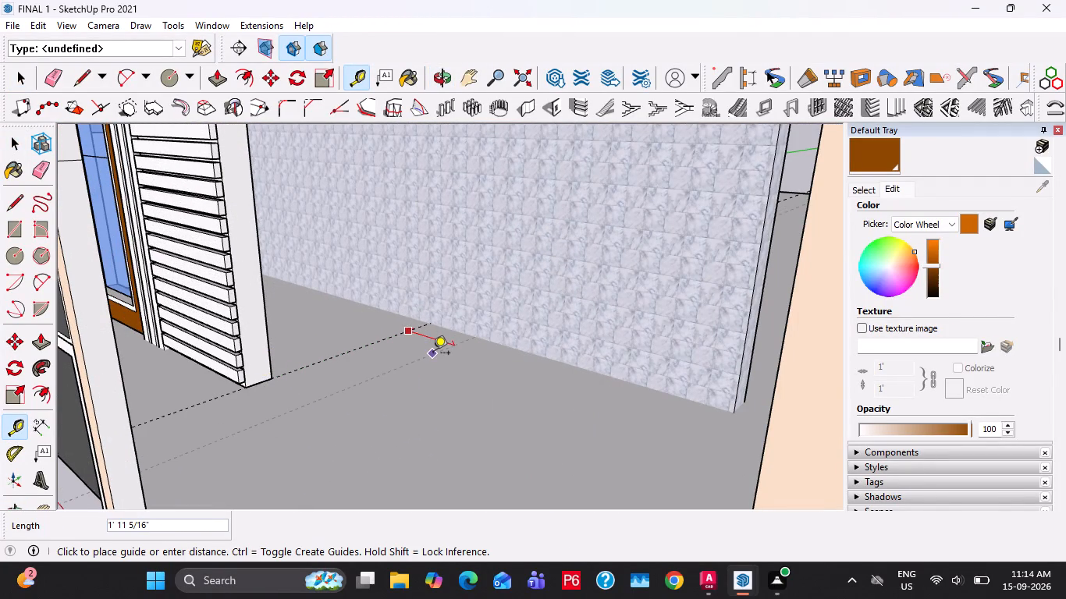
{"action": "key", "text": "6"}
{"action": "key", "text": "shift+quotedbl"}
{"action": "key", "text": "Return"}
Place a vertical guide on the textured ground-floor wall at the 6" floor guide and another 3' from it towards the louvres.
{"action": "middle_click_drag", "start_coordinate": [432, 338], "coordinate": [434, 349]}
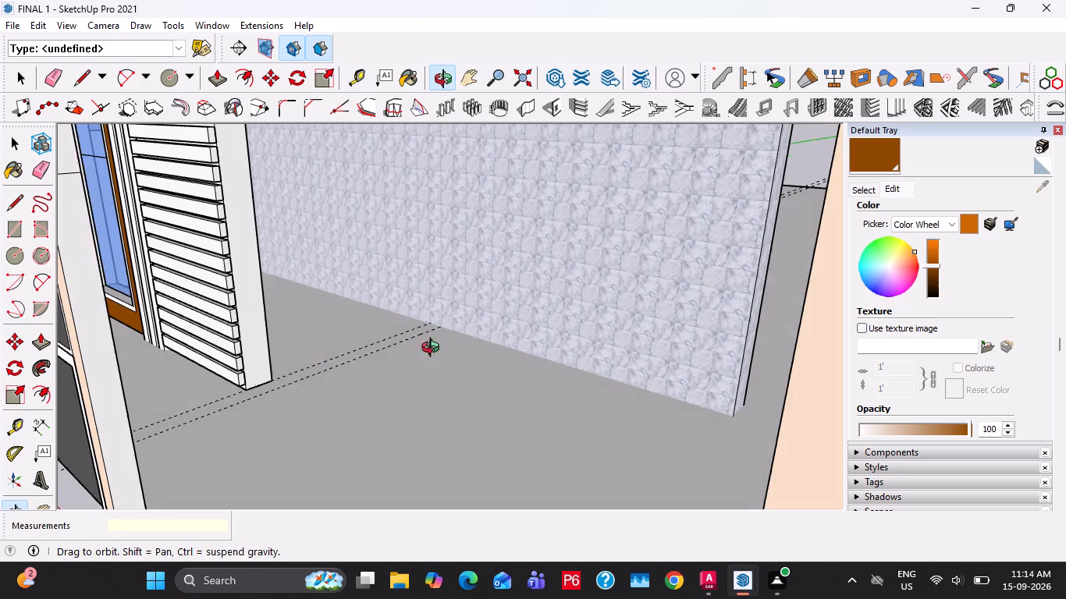
{"action": "middle_click_drag", "start_coordinate": [434, 349], "coordinate": [443, 371]}
{"action": "left_click", "coordinate": [738, 396]}
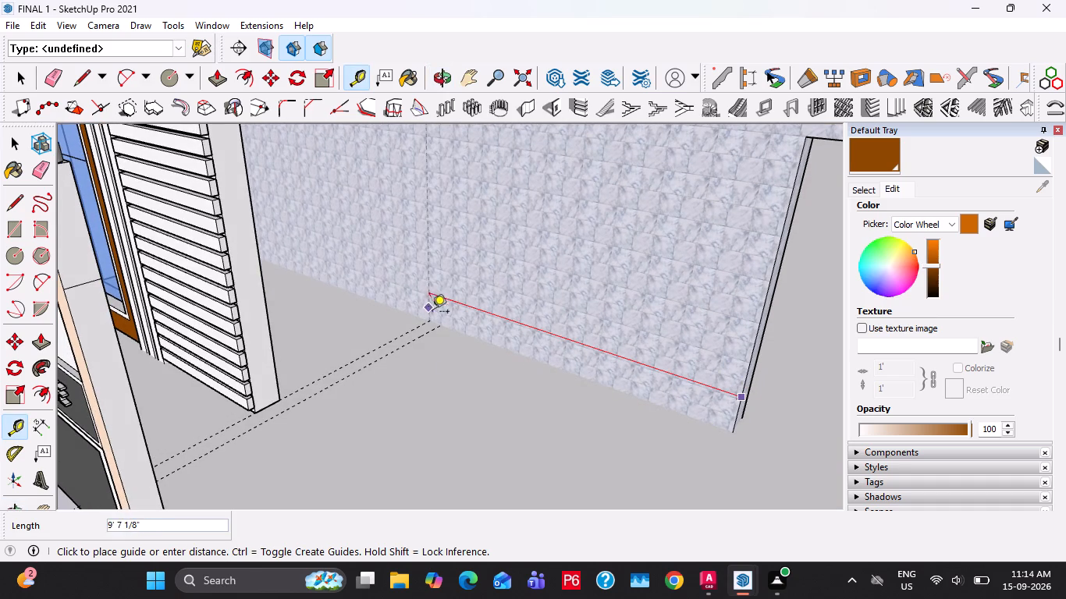
{"action": "left_click", "coordinate": [440, 322]}
{"action": "left_click_drag", "start_coordinate": [442, 301], "coordinate": [435, 293]}
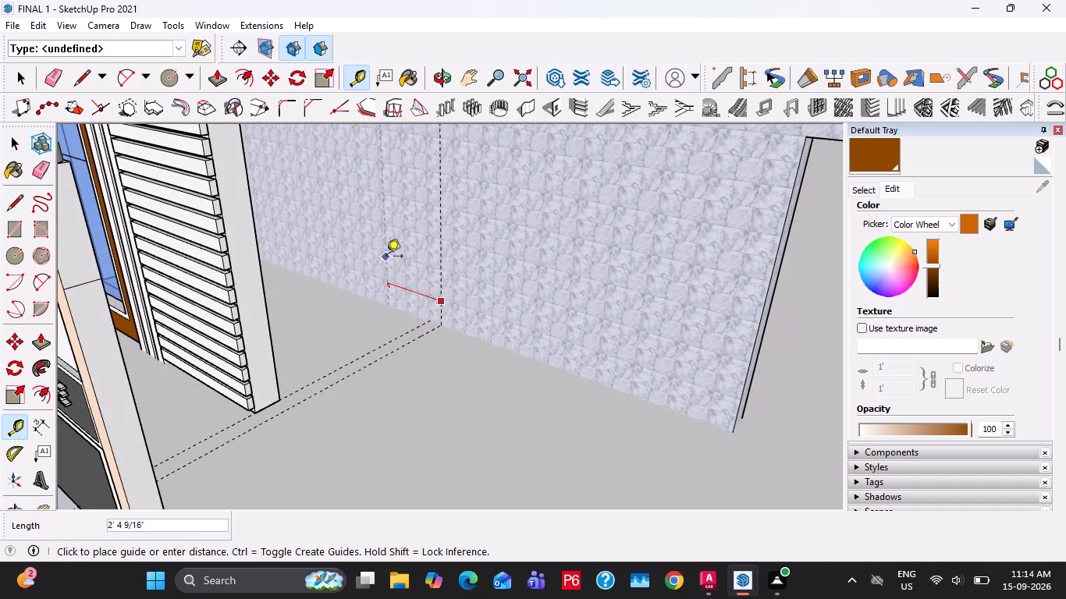
{"action": "key", "text": "3"}
{"action": "key", "text": "apostrophe"}
{"action": "key", "text": "Return"}
Add horizontal guides on the ground-floor wall, one 3' above its base and one at the door opening's head height.
{"action": "left_click", "coordinate": [404, 309]}
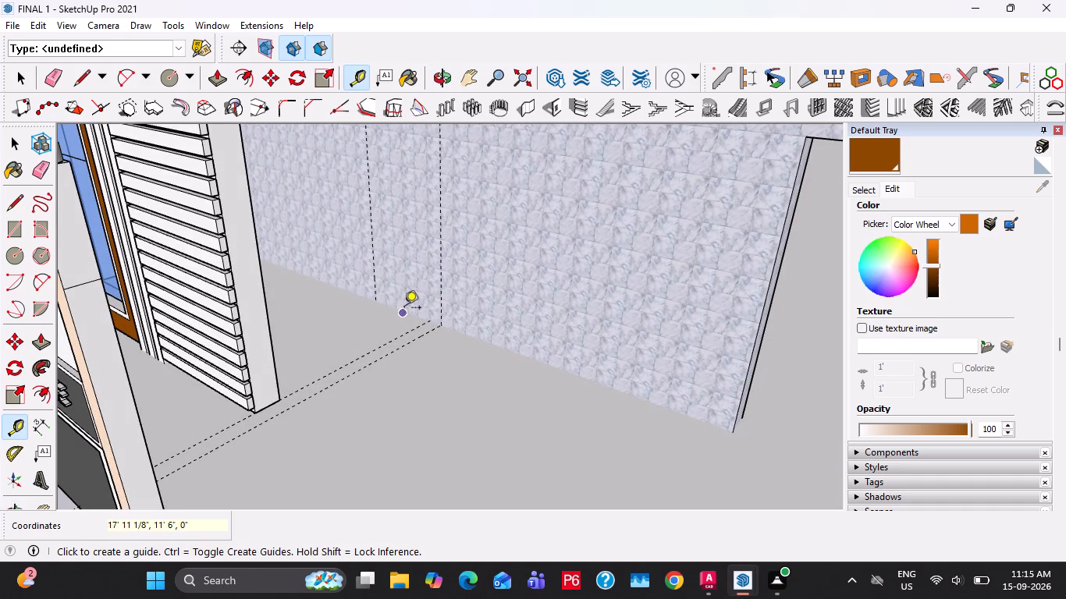
{"action": "type", "text": "3'"}
{"action": "key", "text": "Return"}
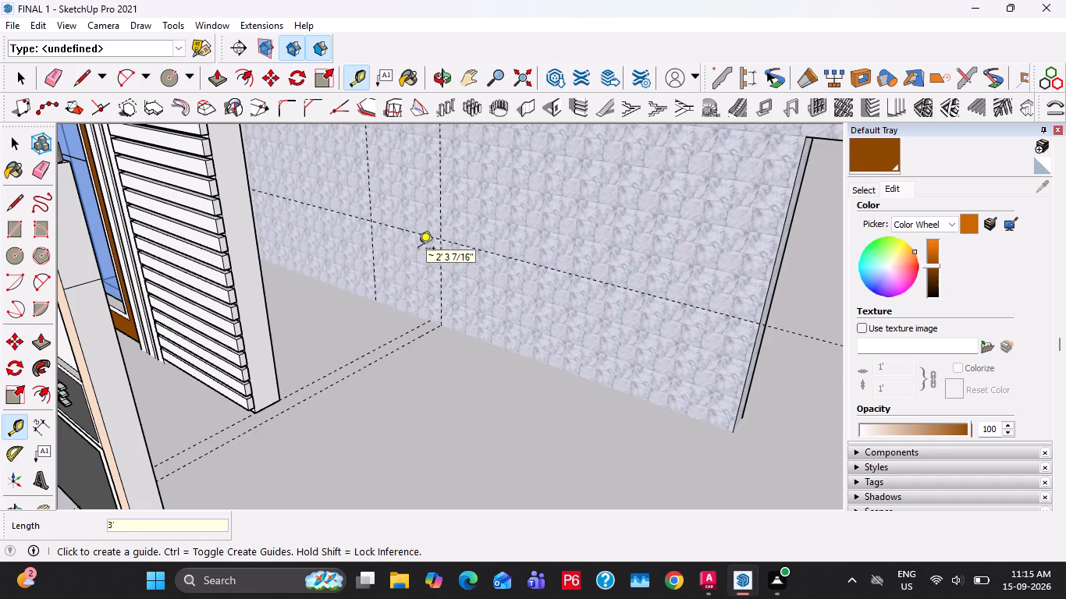
{"action": "left_click", "coordinate": [478, 250]}
{"action": "scroll", "coordinate": [486, 204], "scroll_direction": "down", "scroll_amount": 3}
{"action": "middle_click_drag", "start_coordinate": [484, 203], "coordinate": [457, 331], "text": "shift"}
{"action": "middle_click_drag", "start_coordinate": [451, 321], "coordinate": [462, 288]}
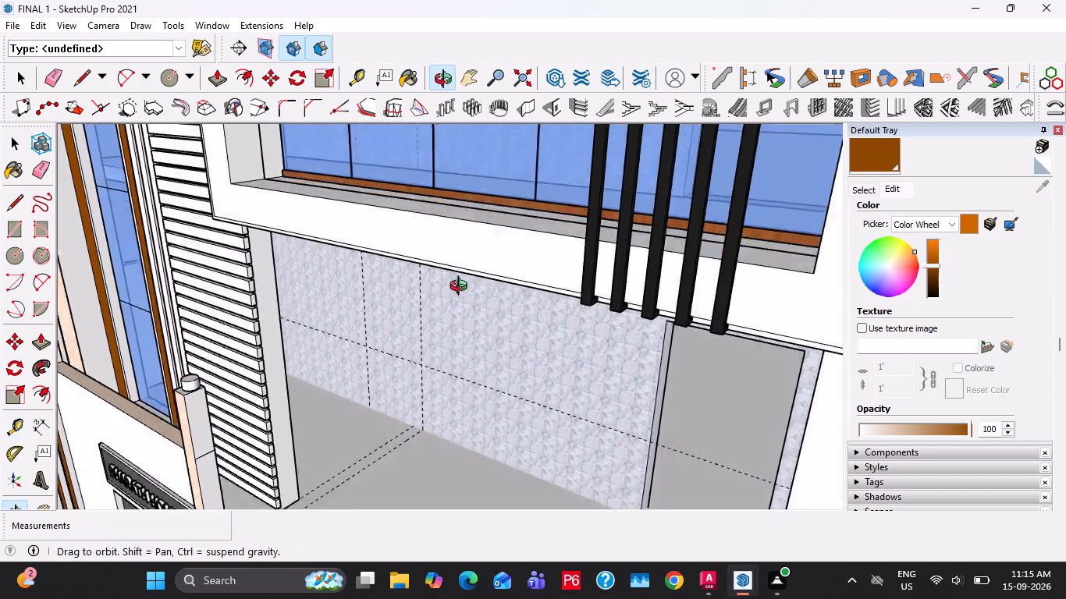
{"action": "middle_click_drag", "start_coordinate": [462, 288], "coordinate": [465, 259]}
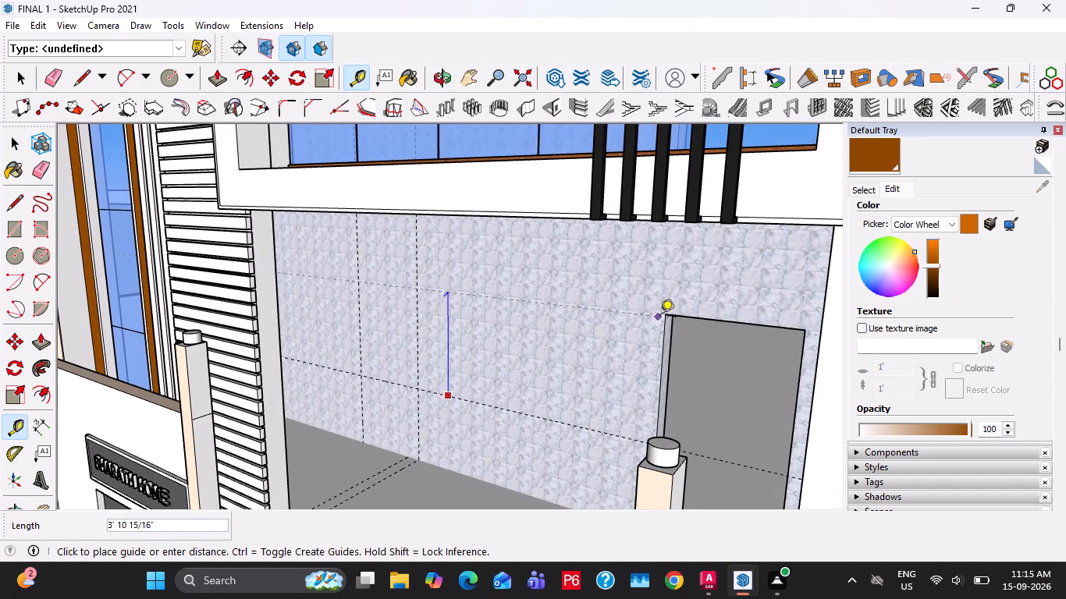
{"action": "left_click", "coordinate": [672, 317]}
Open the textured wall group, draw a 3' by 4' window rectangle between the guides, push it 9" through the wall, and leave the group.
{"action": "key", "text": "space"}
{"action": "double_click", "coordinate": [457, 329]}
{"action": "left_click", "coordinate": [362, 315]}
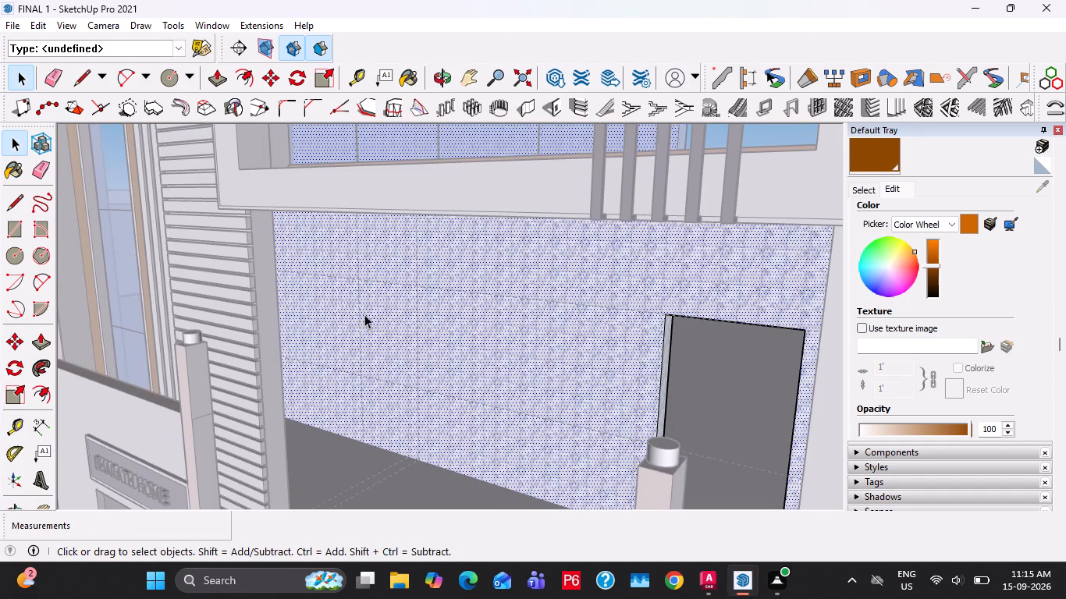
{"action": "key", "text": "r"}
{"action": "left_click", "coordinate": [358, 280]}
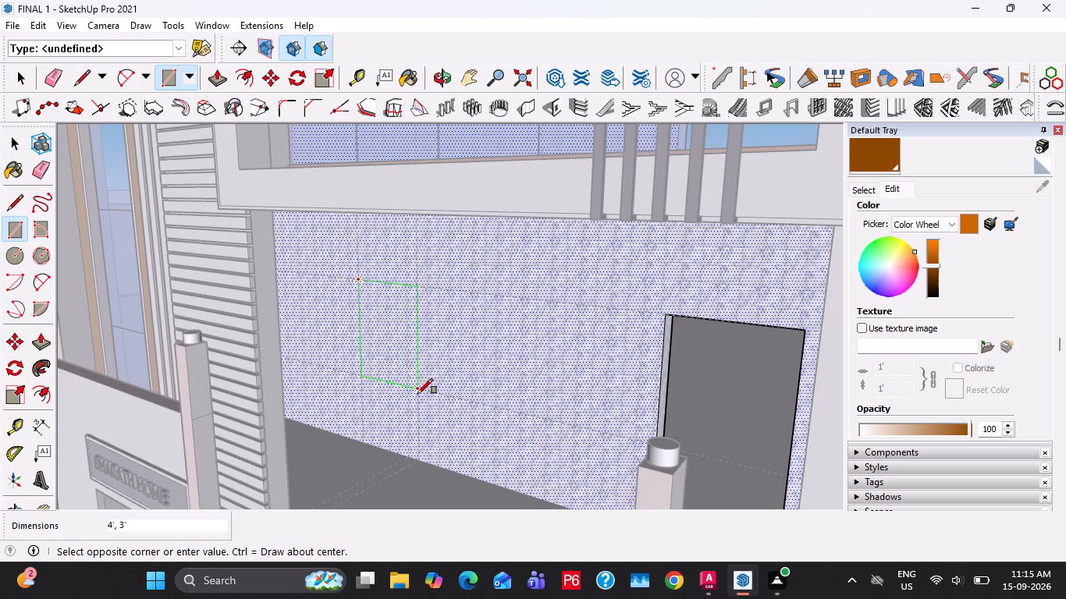
{"action": "left_click", "coordinate": [418, 394]}
{"action": "key", "text": "space"}
{"action": "left_click", "coordinate": [404, 363]}
{"action": "key", "text": "p"}
{"action": "left_click", "coordinate": [404, 363]}
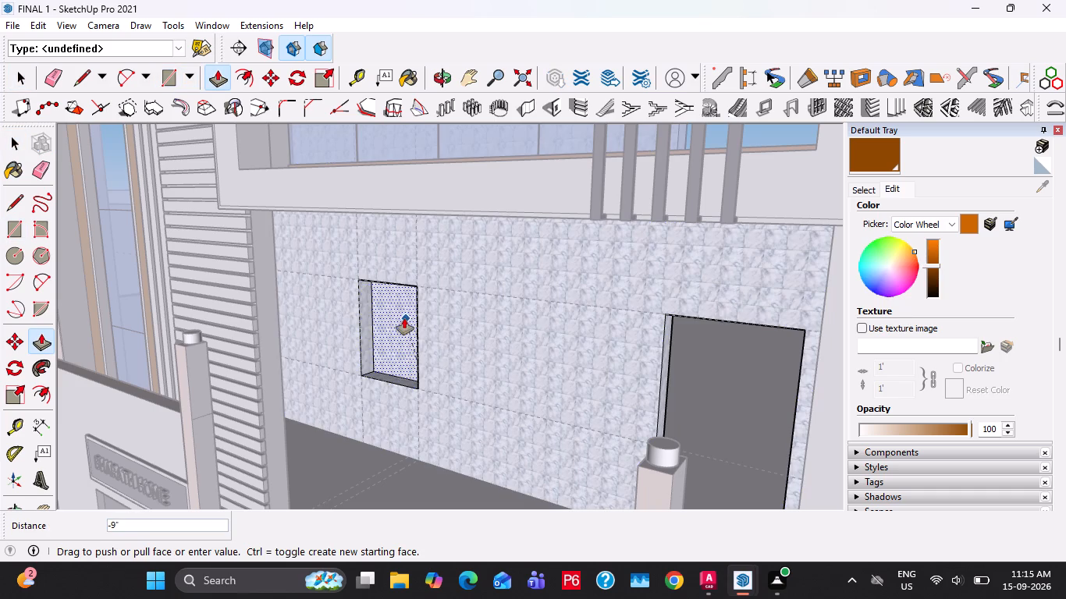
{"action": "left_click", "coordinate": [404, 318]}
{"action": "key", "text": "space"}
{"action": "middle_click_drag", "start_coordinate": [455, 400], "coordinate": [543, 404]}
{"action": "key", "text": "Escape"}
{"action": "key", "text": "Escape"}
{"action": "scroll", "coordinate": [368, 359], "scroll_direction": "down", "scroll_amount": 7}
{"action": "key", "text": "Escape"}
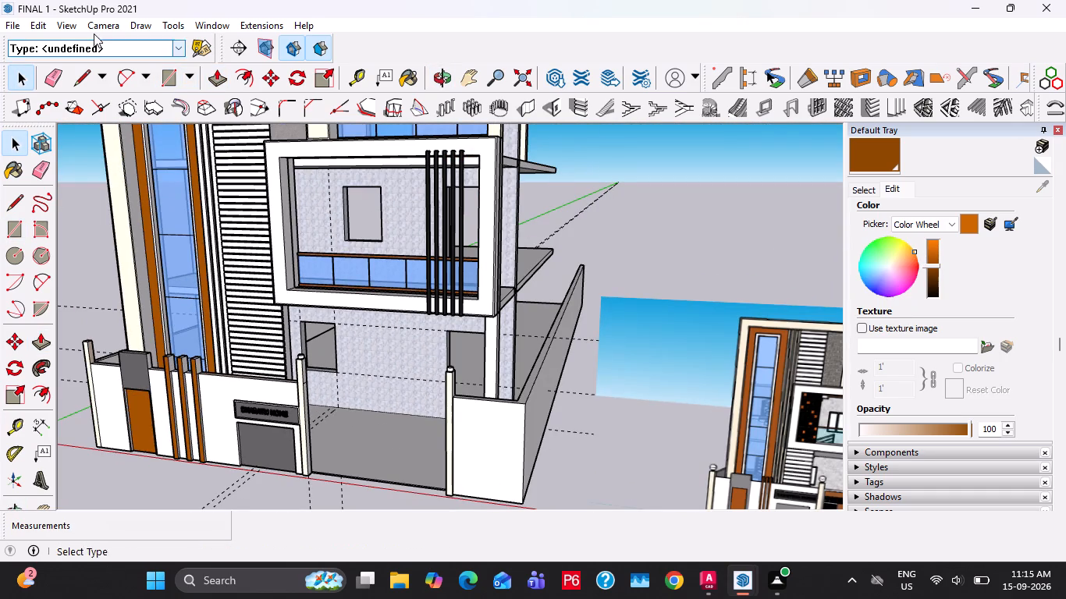
Delete all guides from the model and save the file.
{"action": "left_click", "coordinate": [41, 30]}
{"action": "left_click", "coordinate": [116, 168]}
{"action": "scroll", "coordinate": [334, 374], "scroll_direction": "down", "scroll_amount": 5}
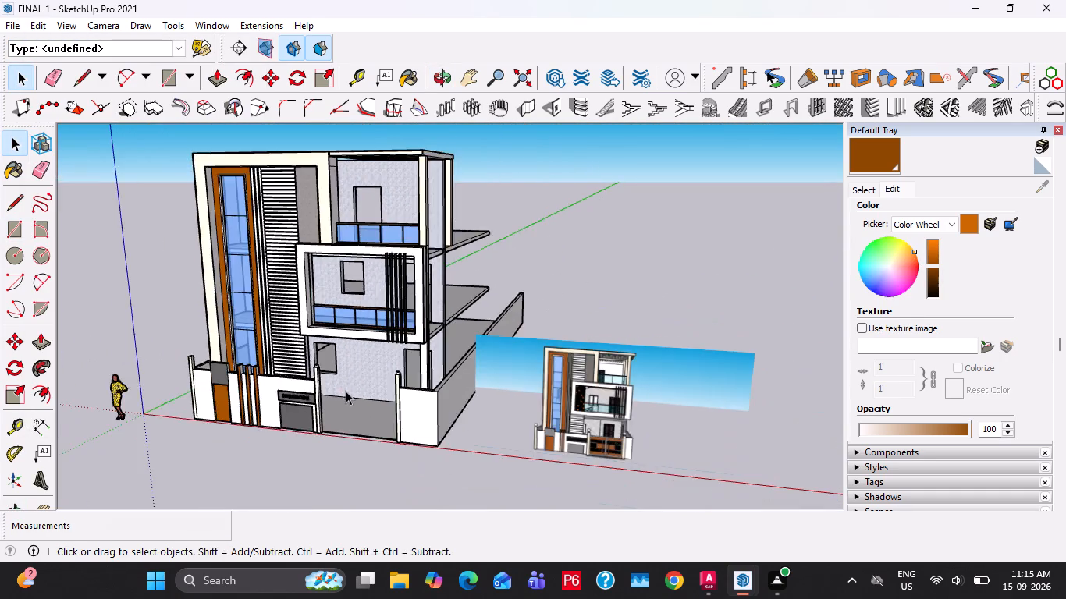
{"action": "middle_click_drag", "start_coordinate": [348, 391], "coordinate": [387, 364]}
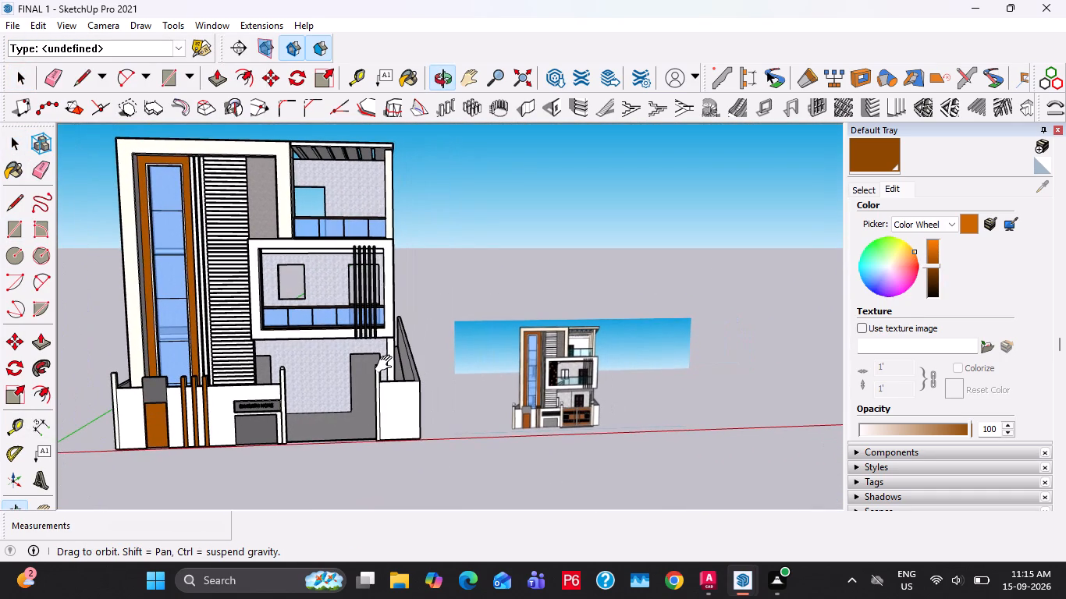
{"action": "middle_click_drag", "start_coordinate": [387, 364], "coordinate": [353, 370]}
{"action": "key", "text": "ctrl+s"}
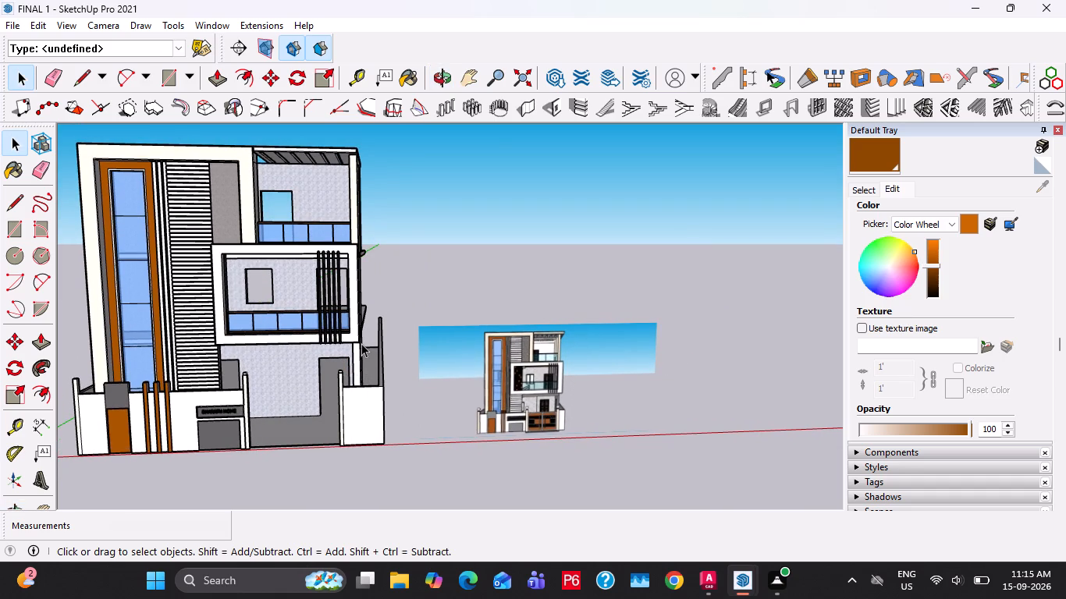
Compare the modelled facade with the reference building image, including its gate, front wall and openings, saving the file along the way.
{"action": "scroll", "coordinate": [570, 337], "scroll_direction": "up", "scroll_amount": 7}
{"action": "scroll", "coordinate": [522, 360], "scroll_direction": "down", "scroll_amount": 6}
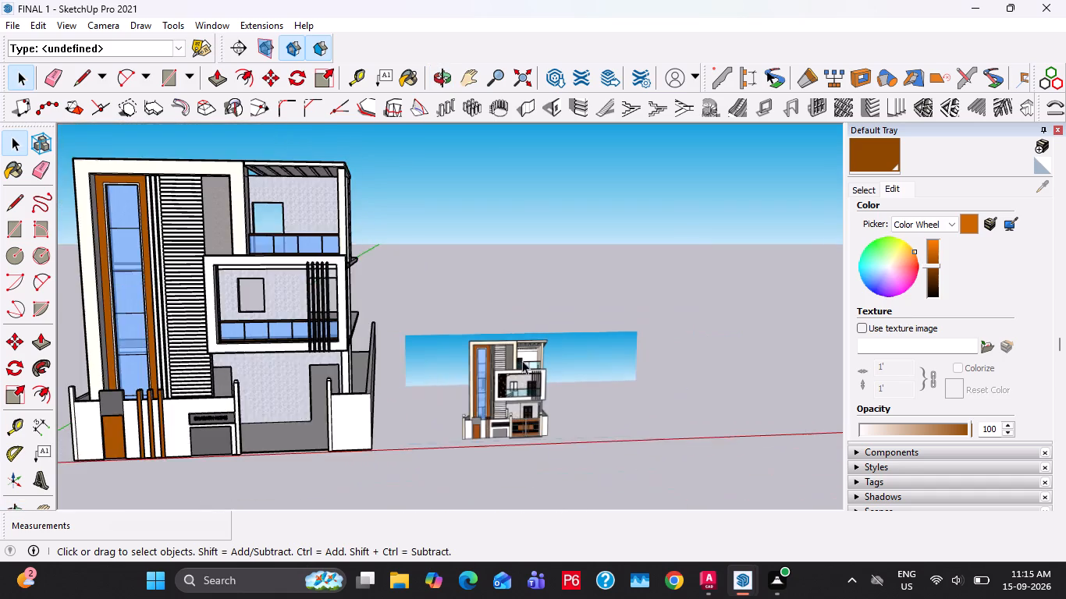
{"action": "scroll", "coordinate": [522, 360], "scroll_direction": "down", "scroll_amount": 2}
{"action": "middle_click_drag", "start_coordinate": [277, 363], "coordinate": [407, 380], "text": "shift"}
{"action": "key", "text": "ctrl+s"}
{"action": "scroll", "coordinate": [341, 363], "scroll_direction": "down", "scroll_amount": 2}
{"action": "middle_click_drag", "start_coordinate": [597, 441], "coordinate": [492, 405], "text": "shift"}
{"action": "scroll", "coordinate": [496, 395], "scroll_direction": "up", "scroll_amount": 13}
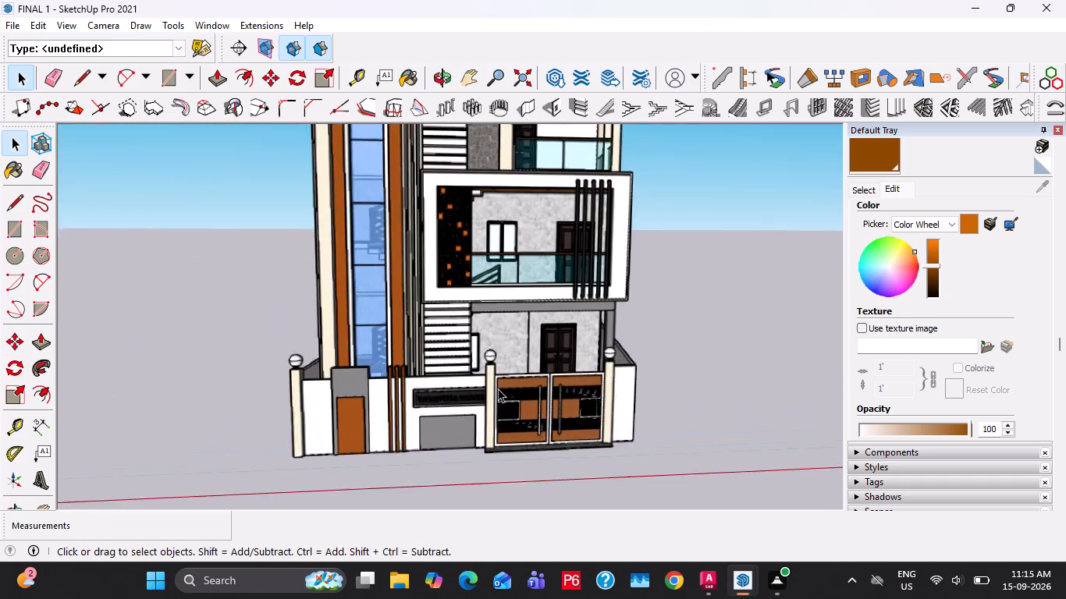
{"action": "scroll", "coordinate": [498, 388], "scroll_direction": "up", "scroll_amount": 4}
{"action": "scroll", "coordinate": [498, 388], "scroll_direction": "down", "scroll_amount": 1}
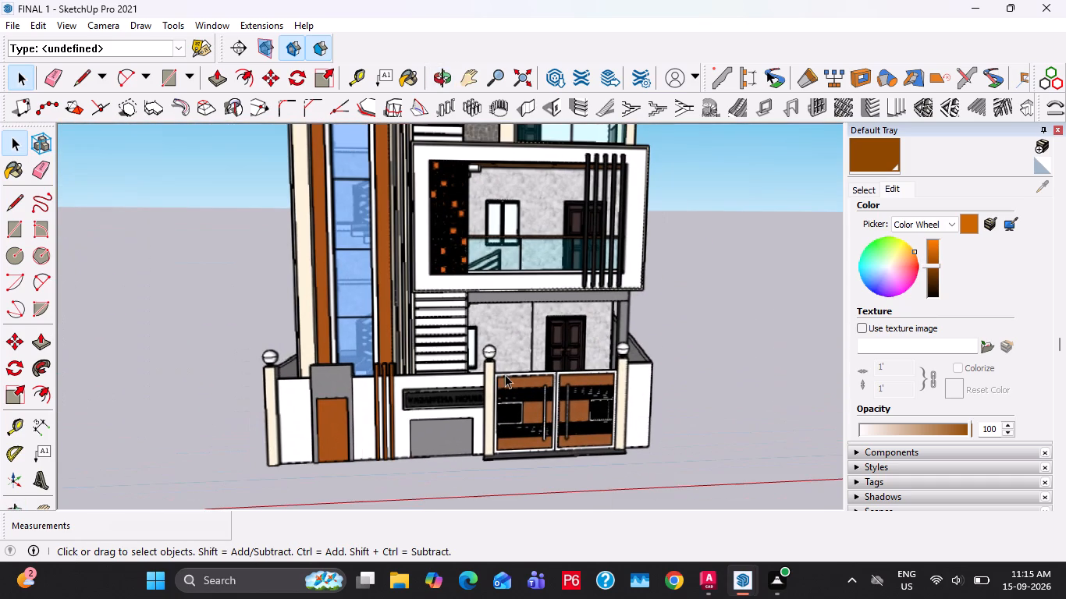
{"action": "scroll", "coordinate": [498, 390], "scroll_direction": "down", "scroll_amount": 4}
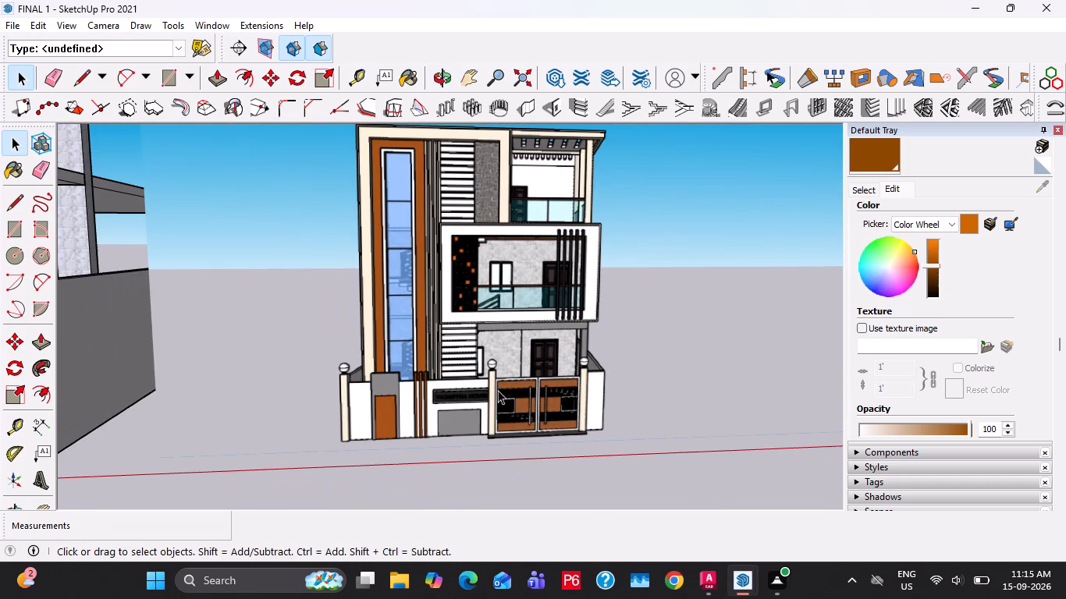
{"action": "middle_click_drag", "start_coordinate": [109, 433], "coordinate": [193, 459], "text": "shift"}
{"action": "scroll", "coordinate": [254, 386], "scroll_direction": "down", "scroll_amount": 3}
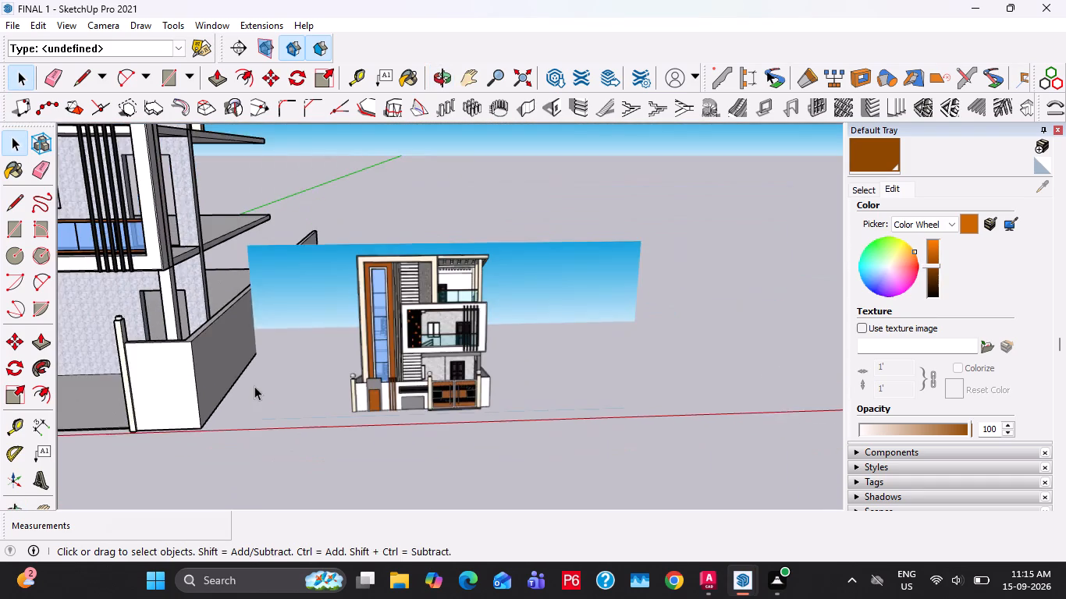
{"action": "scroll", "coordinate": [254, 386], "scroll_direction": "down", "scroll_amount": 4}
{"action": "middle_click_drag", "start_coordinate": [222, 390], "coordinate": [435, 381], "text": "shift"}
{"action": "middle_click_drag", "start_coordinate": [259, 427], "coordinate": [262, 416]}
{"action": "scroll", "coordinate": [262, 416], "scroll_direction": "up", "scroll_amount": 1}
{"action": "scroll", "coordinate": [265, 415], "scroll_direction": "down", "scroll_amount": 3}
{"action": "middle_click_drag", "start_coordinate": [350, 428], "coordinate": [401, 434], "text": "shift"}
{"action": "scroll", "coordinate": [402, 433], "scroll_direction": "up", "scroll_amount": 3}
{"action": "scroll", "coordinate": [157, 424], "scroll_direction": "up", "scroll_amount": 1}
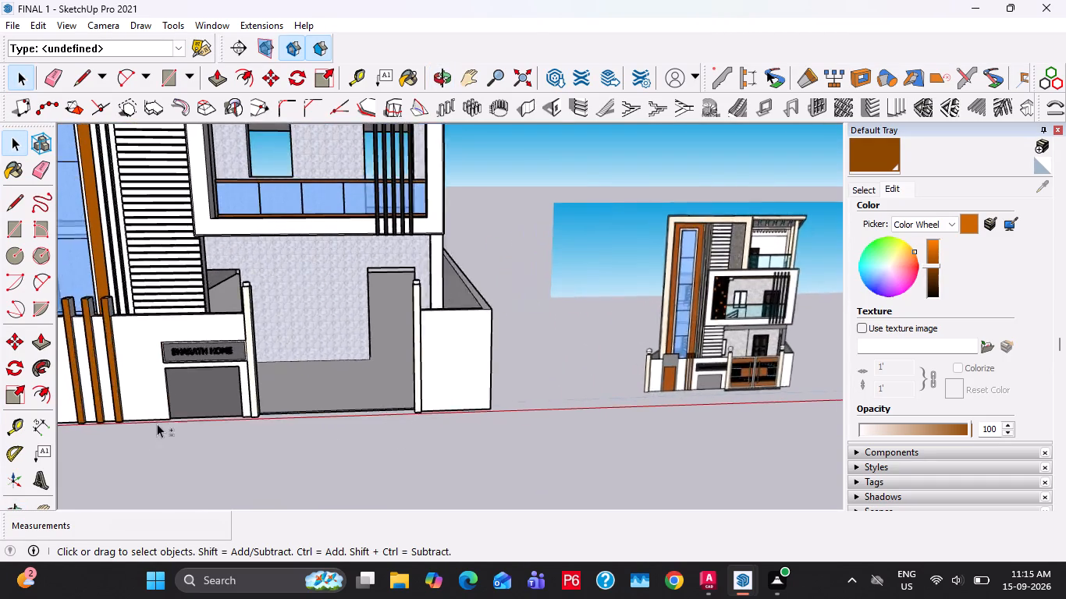
{"action": "middle_click_drag", "start_coordinate": [157, 423], "coordinate": [325, 423], "text": "shift"}
{"action": "key", "text": "ctrl+s"}
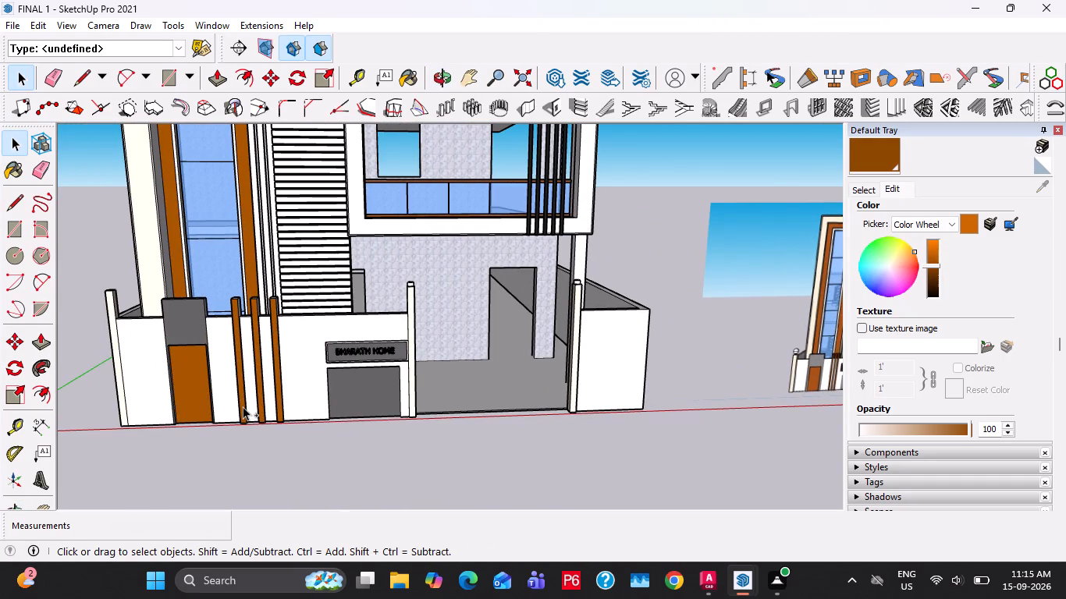
{"action": "key", "text": "ctrl+s"}
{"action": "scroll", "coordinate": [388, 396], "scroll_direction": "down", "scroll_amount": 6}
{"action": "middle_click_drag", "start_coordinate": [353, 402], "coordinate": [357, 494], "text": "shift"}
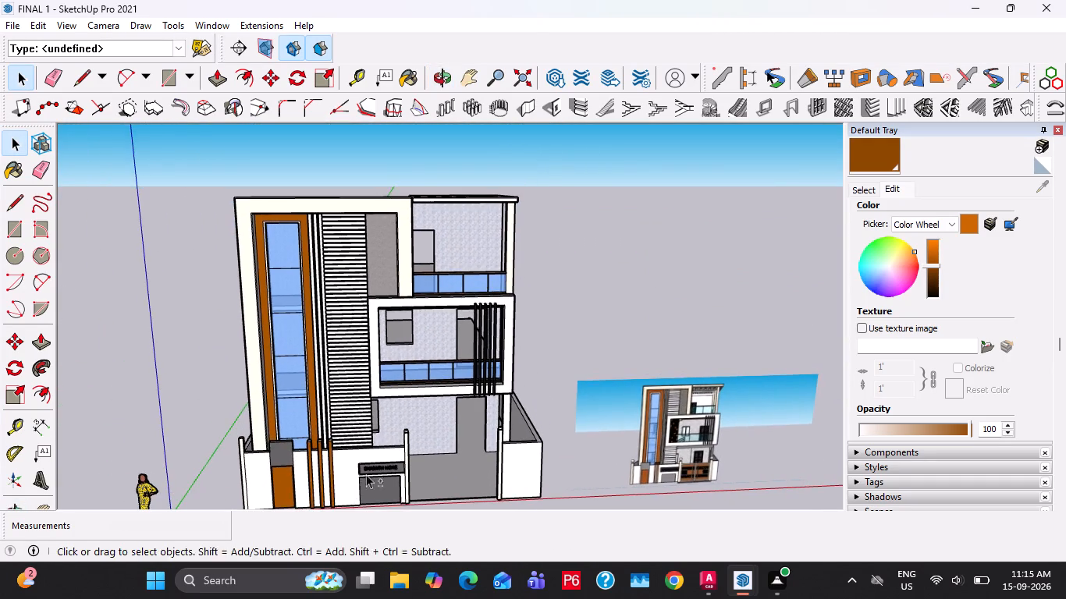
{"action": "middle_click_drag", "start_coordinate": [387, 428], "coordinate": [385, 363]}
{"action": "scroll", "coordinate": [365, 356], "scroll_direction": "down", "scroll_amount": 1}
{"action": "middle_click_drag", "start_coordinate": [497, 406], "coordinate": [440, 356], "text": "shift"}
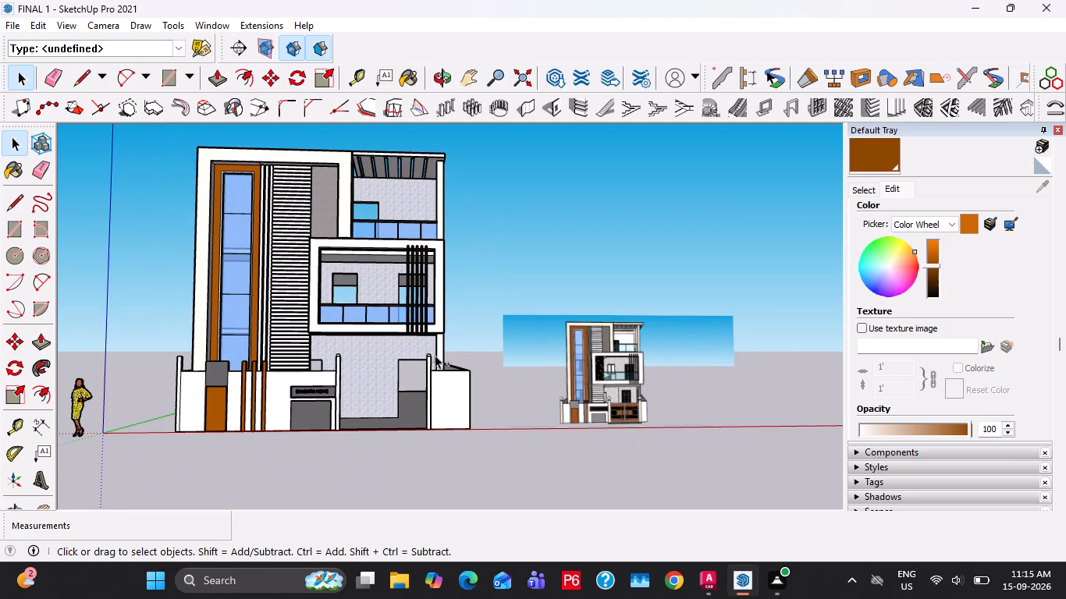
{"action": "key", "text": "ctrl+s"}
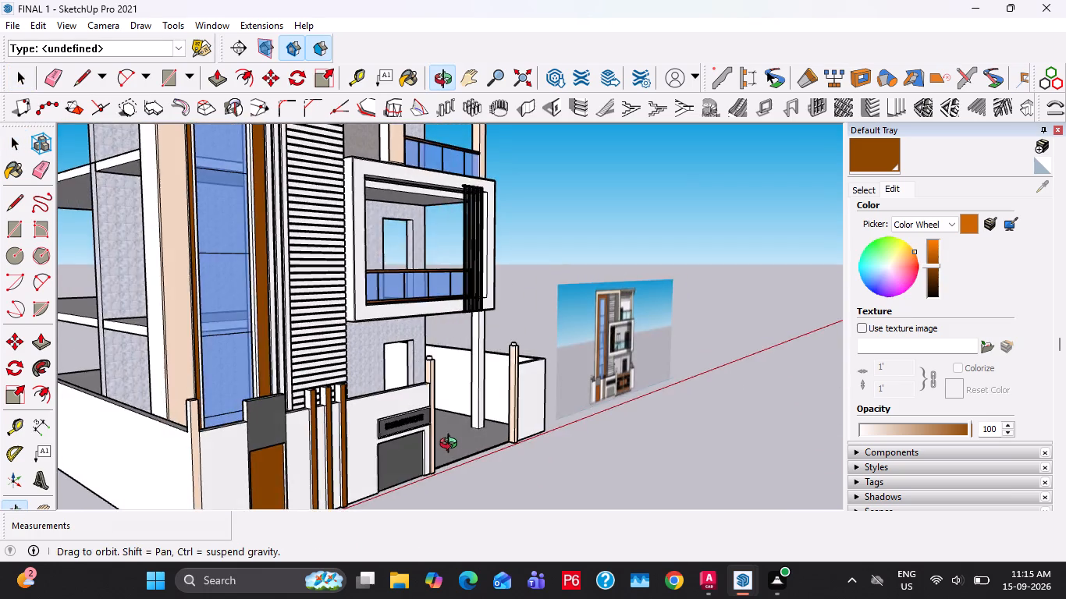
Open the front boundary wall group and paint the side faces of its three vertical posts brown, above and below the wall top.
{"action": "scroll", "coordinate": [202, 397], "scroll_direction": "up", "scroll_amount": 9}
{"action": "scroll", "coordinate": [227, 391], "scroll_direction": "down", "scroll_amount": 4}
{"action": "double_click", "coordinate": [229, 392]}
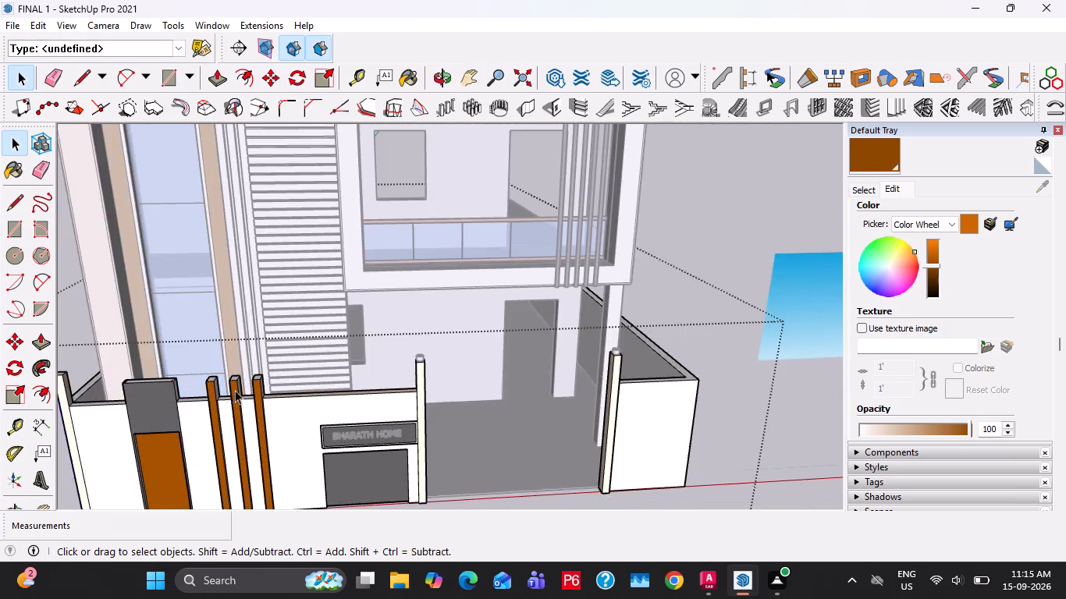
{"action": "scroll", "coordinate": [235, 390], "scroll_direction": "up", "scroll_amount": 12}
{"action": "left_click", "coordinate": [178, 392]}
{"action": "middle_click_drag", "start_coordinate": [198, 392], "coordinate": [113, 399]}
{"action": "double_click", "coordinate": [140, 358]}
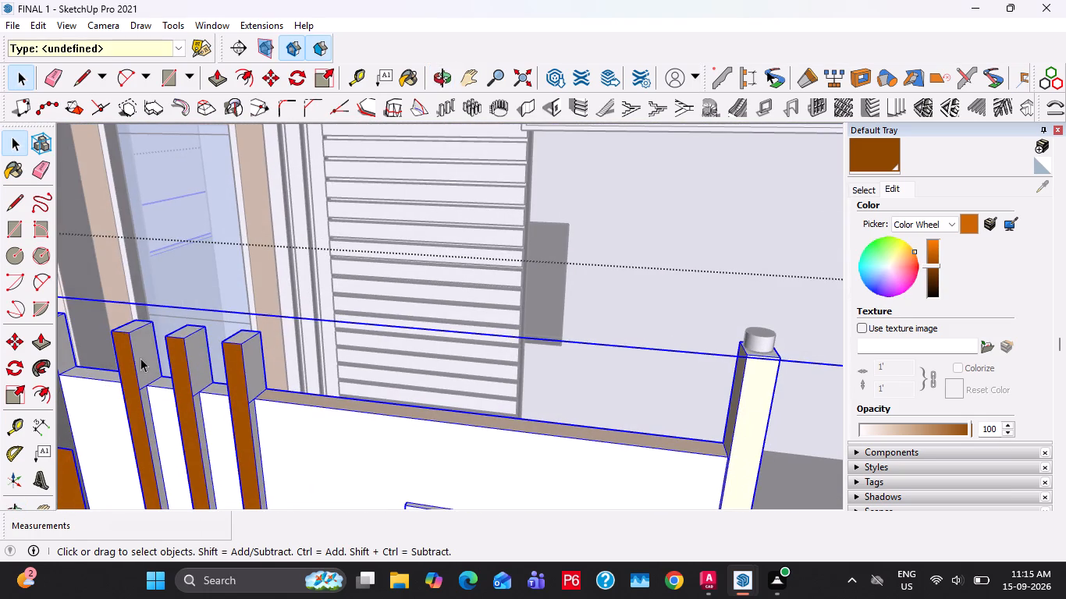
{"action": "left_click", "coordinate": [144, 346]}
{"action": "left_click", "coordinate": [871, 144]}
{"action": "scroll", "coordinate": [169, 326], "scroll_direction": "up", "scroll_amount": 3}
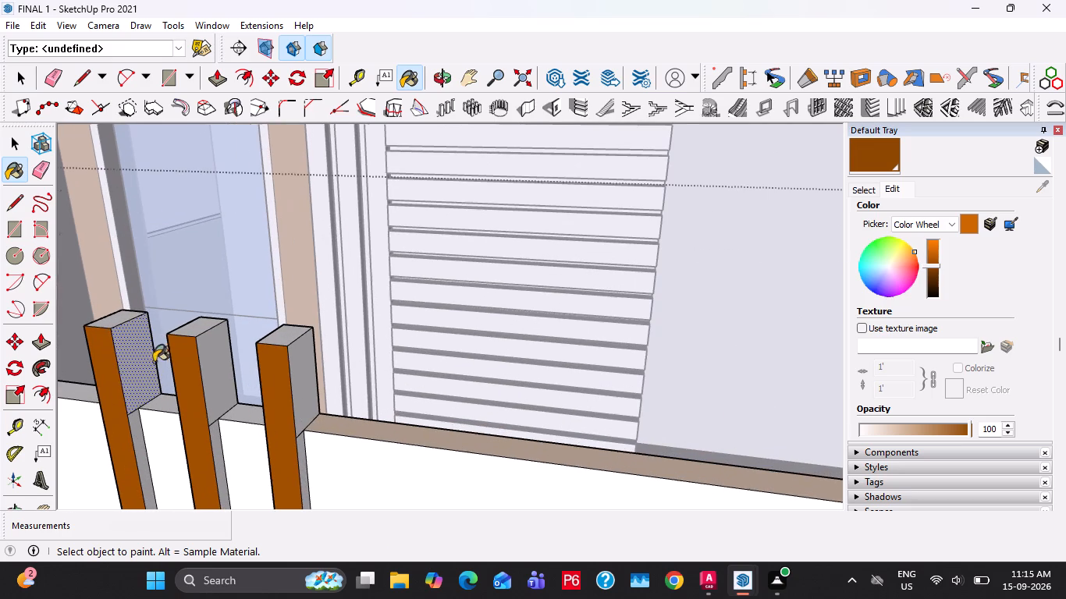
{"action": "left_click", "coordinate": [130, 368]}
{"action": "left_click", "coordinate": [137, 442]}
{"action": "left_click", "coordinate": [215, 446]}
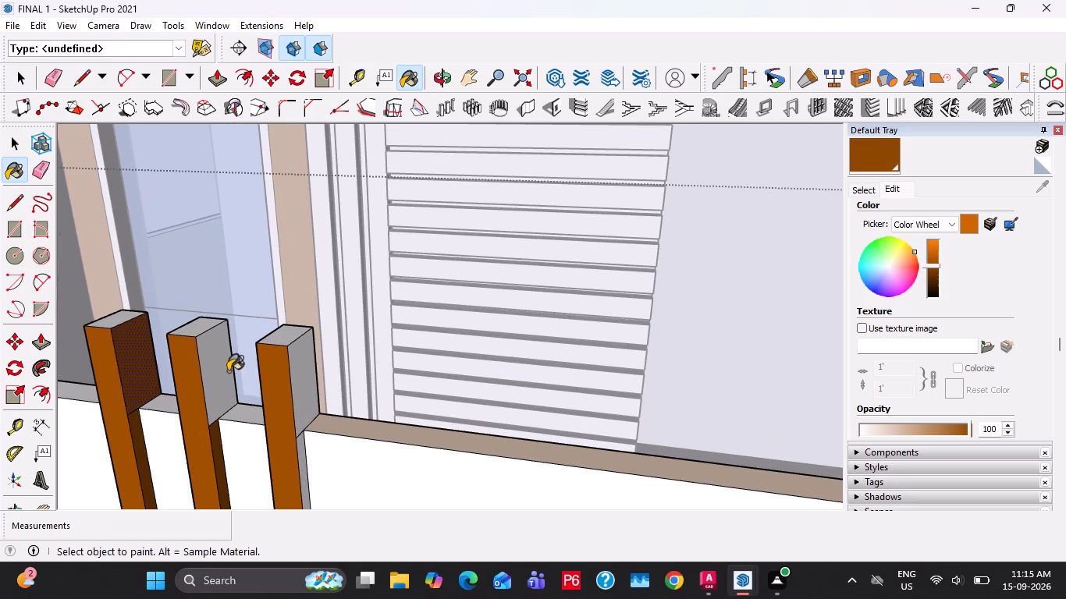
{"action": "left_click", "coordinate": [228, 371]}
{"action": "left_click", "coordinate": [300, 399]}
{"action": "left_click", "coordinate": [303, 458]}
Draw a line along the back of the boundary wall at its top edge, separating the posts' rear faces from the wall face.
{"action": "middle_click_drag", "start_coordinate": [300, 380], "coordinate": [169, 408]}
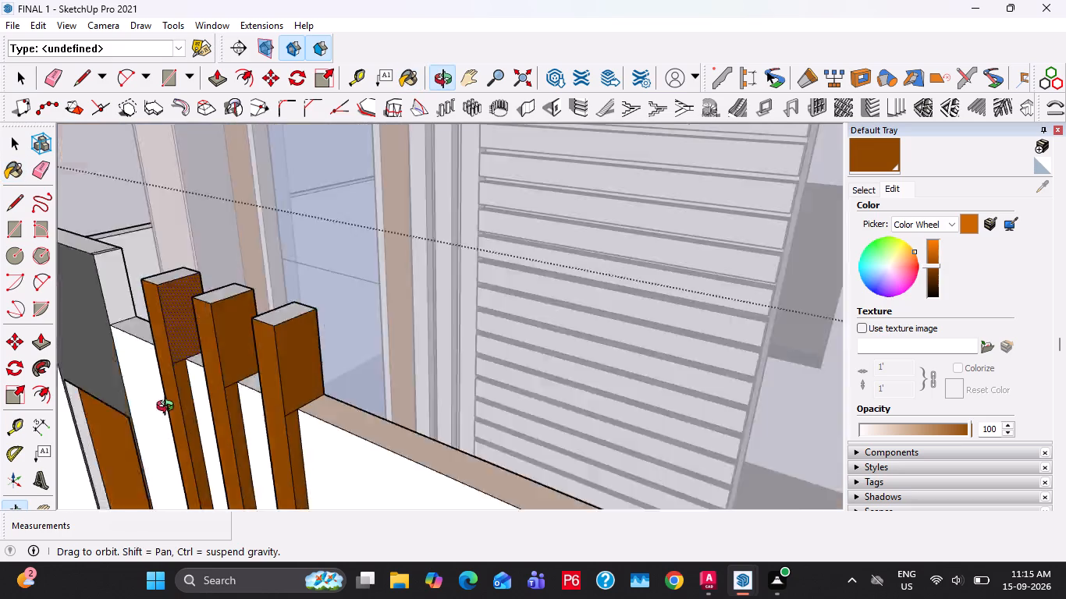
{"action": "middle_click_drag", "start_coordinate": [169, 408], "coordinate": [0, 424]}
{"action": "middle_click_drag", "start_coordinate": [383, 361], "coordinate": [325, 372]}
{"action": "scroll", "coordinate": [172, 330], "scroll_direction": "up", "scroll_amount": 1}
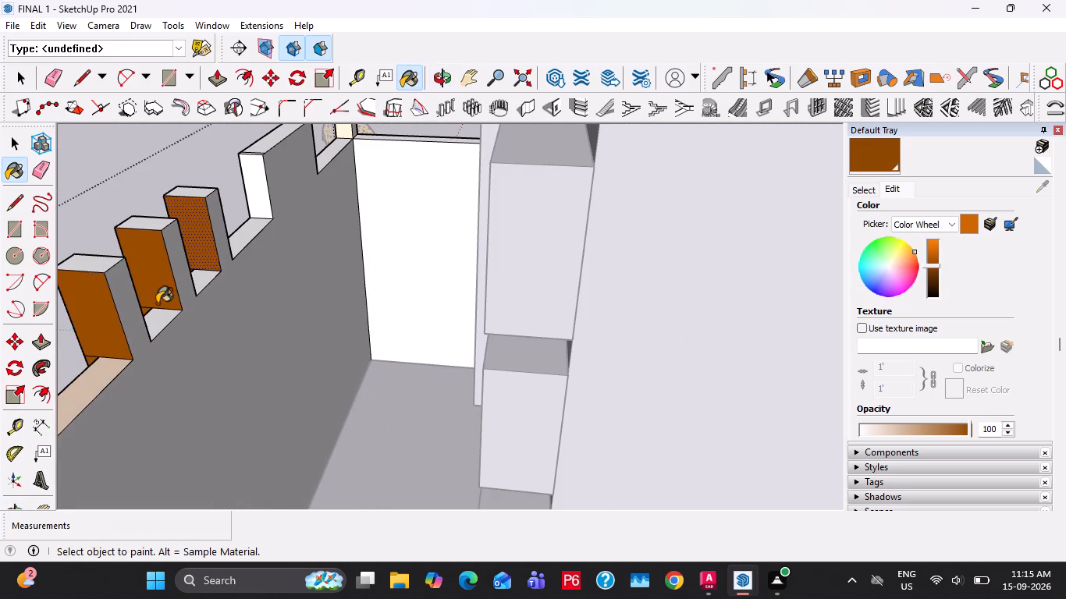
{"action": "key", "text": "space"}
{"action": "left_click", "coordinate": [239, 299]}
{"action": "key", "text": "l"}
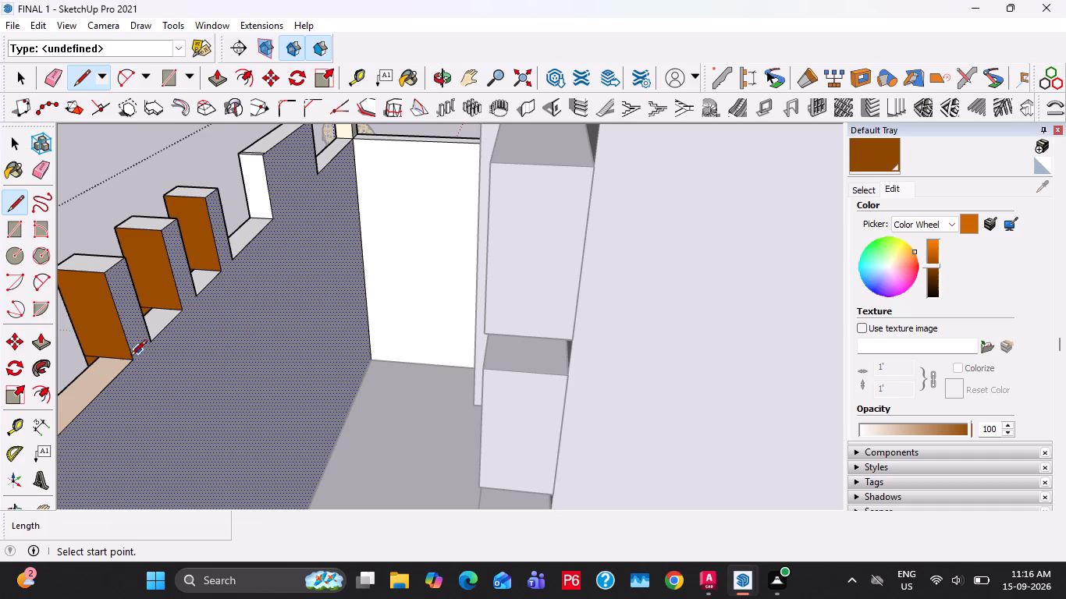
{"action": "left_click", "coordinate": [132, 358]}
{"action": "left_click", "coordinate": [234, 262]}
{"action": "key", "text": "space"}
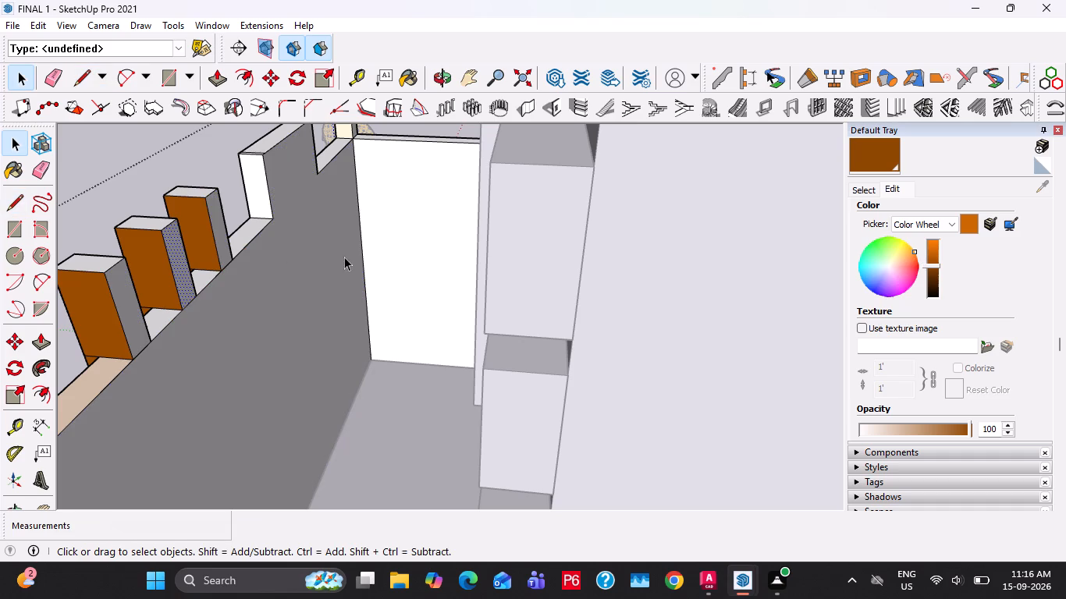
Paint the rear faces of the three vertical posts above the boundary wall brown.
{"action": "left_click", "coordinate": [872, 151]}
{"action": "left_click", "coordinate": [119, 296]}
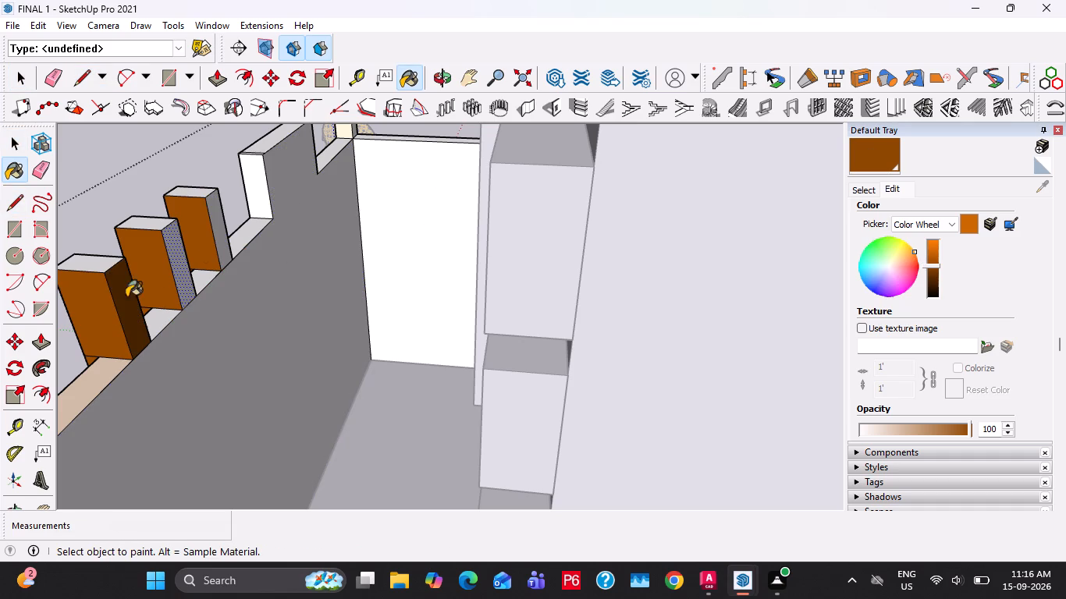
{"action": "left_click", "coordinate": [177, 241]}
{"action": "left_click", "coordinate": [216, 226]}
{"action": "middle_click_drag", "start_coordinate": [286, 207], "coordinate": [296, 310], "text": "shift"}
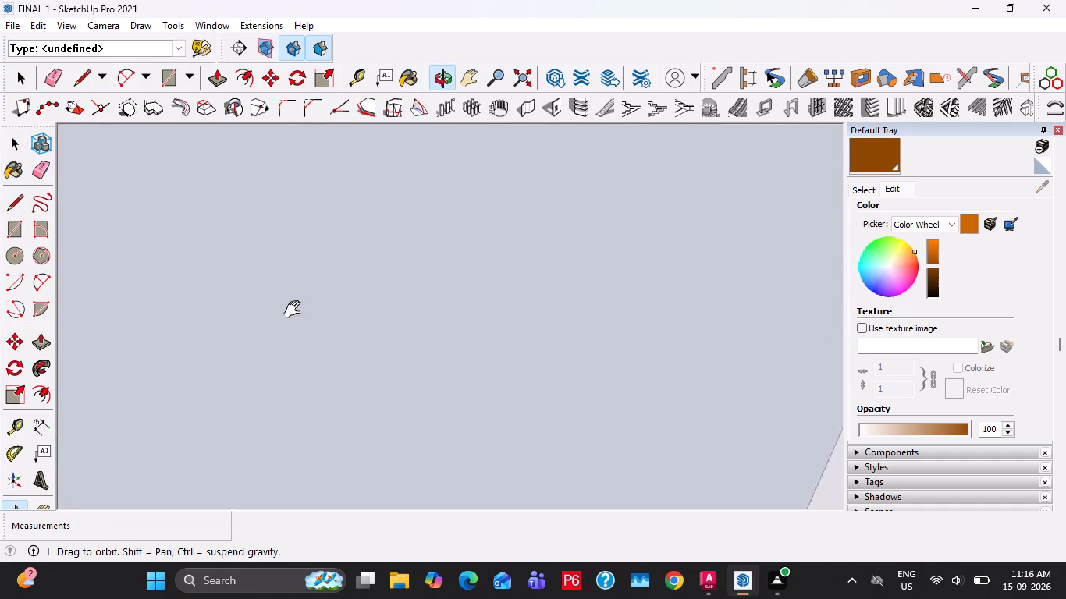
Reopen the front boundary wall group and paint the remaining unpainted side faces of its three vertical posts brown, above and below the wall top.
{"action": "middle_click_drag", "start_coordinate": [296, 310], "coordinate": [296, 345], "text": "shift"}
{"action": "middle_click_drag", "start_coordinate": [296, 345], "coordinate": [305, 361], "text": "shift"}
{"action": "scroll", "coordinate": [290, 345], "scroll_direction": "up", "scroll_amount": 9}
{"action": "middle_click_drag", "start_coordinate": [252, 349], "coordinate": [440, 349]}
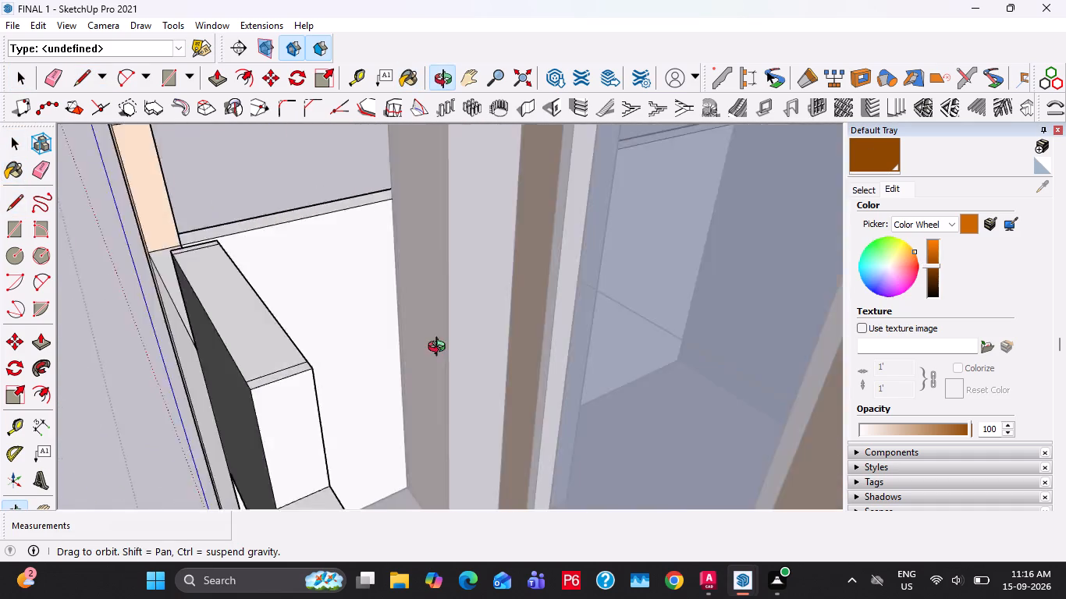
{"action": "middle_click_drag", "start_coordinate": [440, 349], "coordinate": [618, 299]}
{"action": "scroll", "coordinate": [424, 321], "scroll_direction": "down", "scroll_amount": 12}
{"action": "key", "text": "space"}
{"action": "middle_click_drag", "start_coordinate": [376, 377], "coordinate": [459, 358]}
{"action": "key", "text": "Escape"}
{"action": "scroll", "coordinate": [272, 359], "scroll_direction": "up", "scroll_amount": 3}
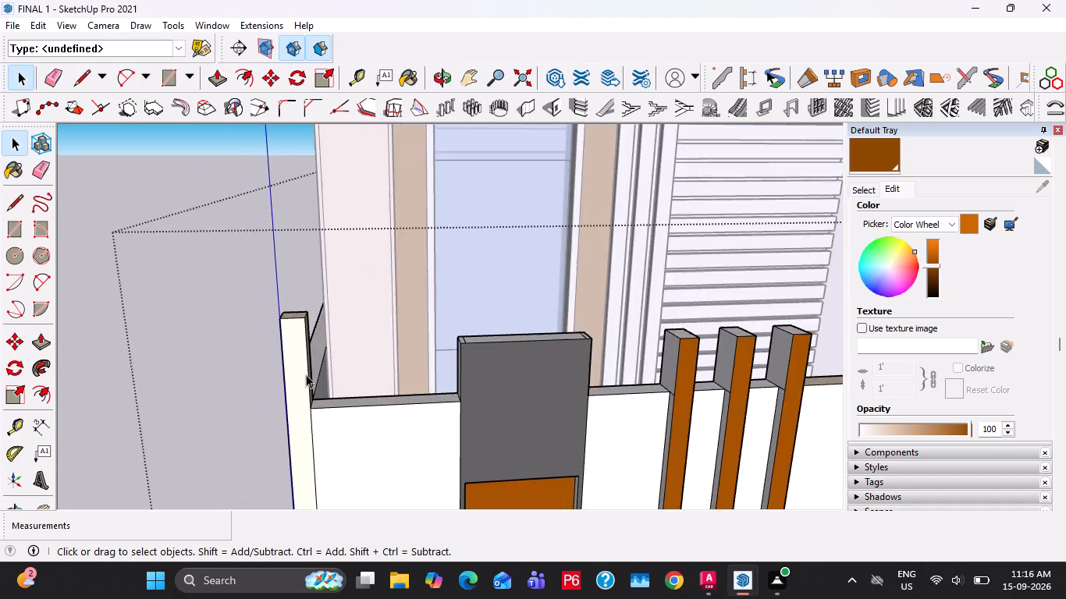
{"action": "key", "text": "Escape"}
{"action": "scroll", "coordinate": [316, 374], "scroll_direction": "down", "scroll_amount": 5}
{"action": "middle_click_drag", "start_coordinate": [455, 373], "coordinate": [564, 390]}
{"action": "scroll", "coordinate": [489, 366], "scroll_direction": "down", "scroll_amount": 3}
{"action": "middle_click_drag", "start_coordinate": [585, 382], "coordinate": [242, 363], "text": "shift"}
{"action": "scroll", "coordinate": [254, 343], "scroll_direction": "up", "scroll_amount": 9}
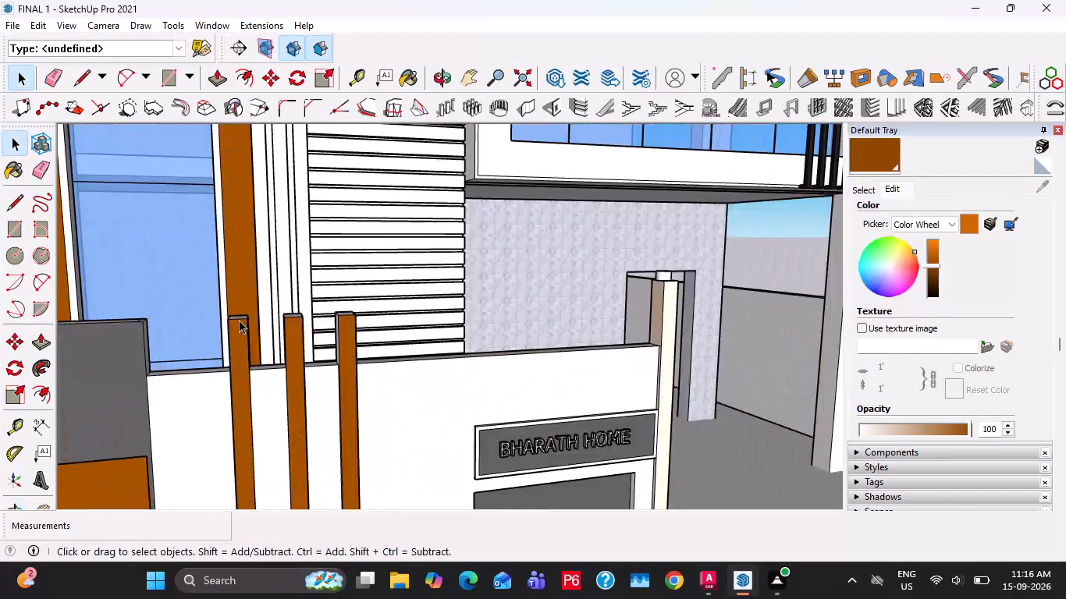
{"action": "scroll", "coordinate": [239, 320], "scroll_direction": "up", "scroll_amount": 4}
{"action": "double_click", "coordinate": [248, 346]}
{"action": "middle_click_drag", "start_coordinate": [233, 356], "coordinate": [343, 377]}
{"action": "scroll", "coordinate": [344, 386], "scroll_direction": "up", "scroll_amount": 3}
{"action": "left_click", "coordinate": [332, 410]}
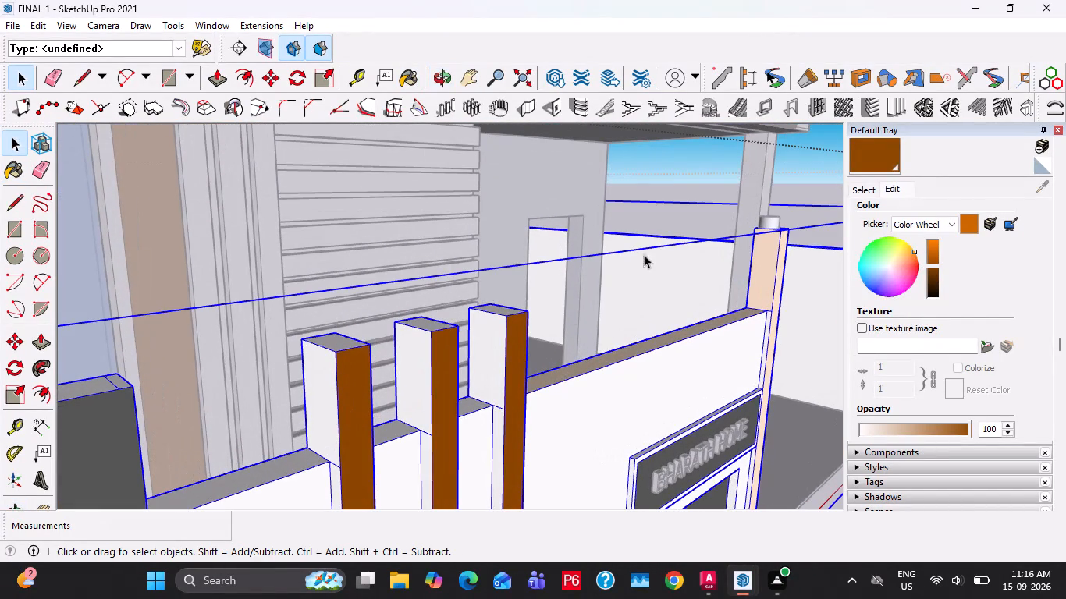
{"action": "double_click", "coordinate": [421, 359]}
{"action": "left_click", "coordinate": [881, 157]}
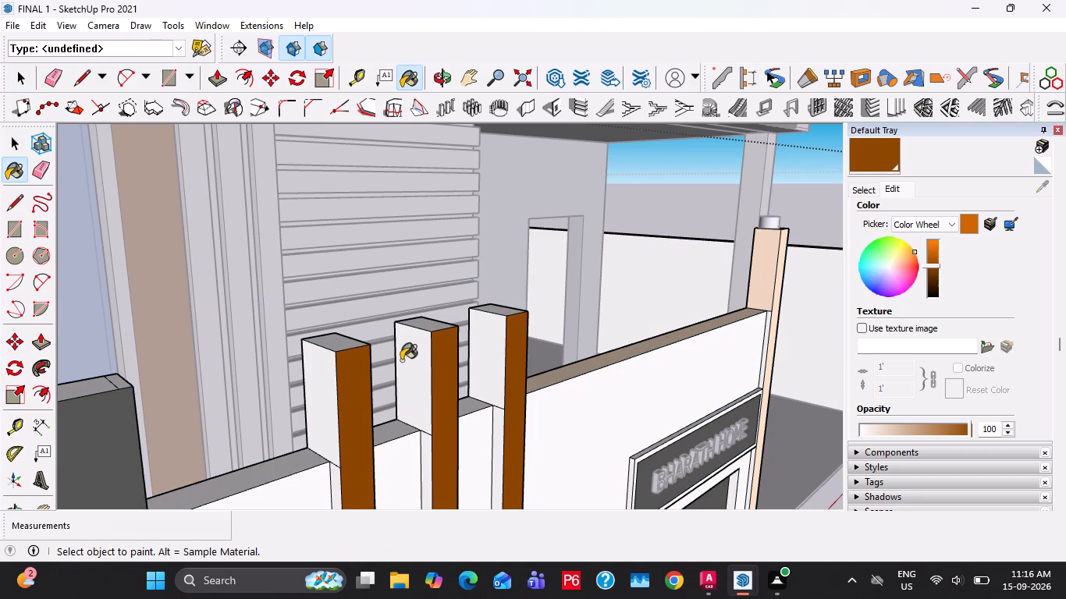
{"action": "left_click", "coordinate": [401, 362]}
{"action": "left_click", "coordinate": [326, 387]}
{"action": "left_click", "coordinate": [333, 480]}
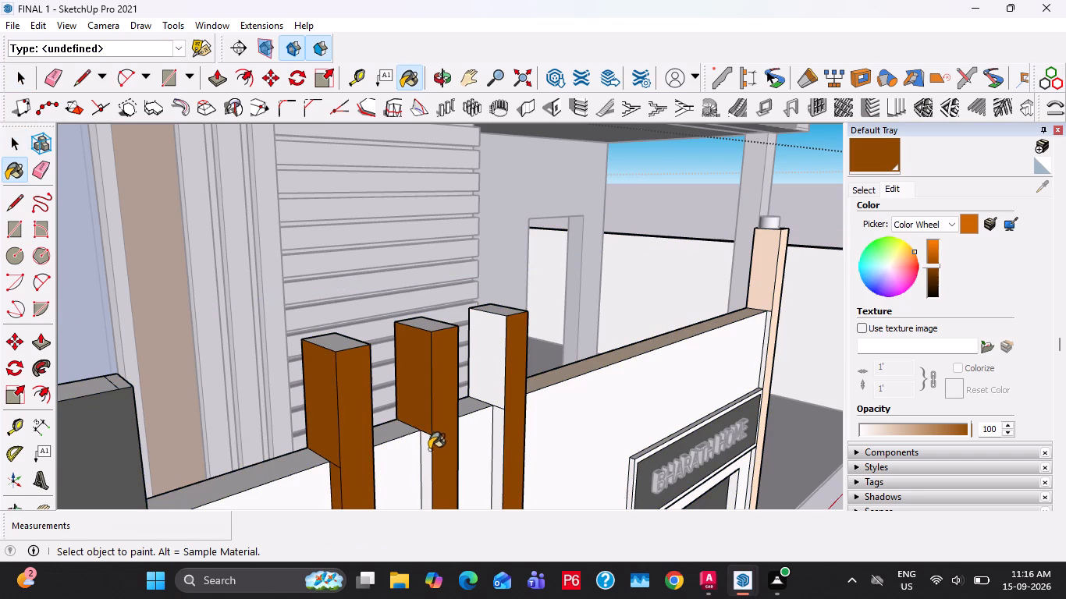
{"action": "left_click", "coordinate": [427, 448]}
{"action": "left_click", "coordinate": [500, 374]}
{"action": "left_click", "coordinate": [503, 424]}
Sample the cream colour from a gate post's front face and paint the white side faces of both gate posts with it.
{"action": "middle_click_drag", "start_coordinate": [543, 399], "coordinate": [210, 437]}
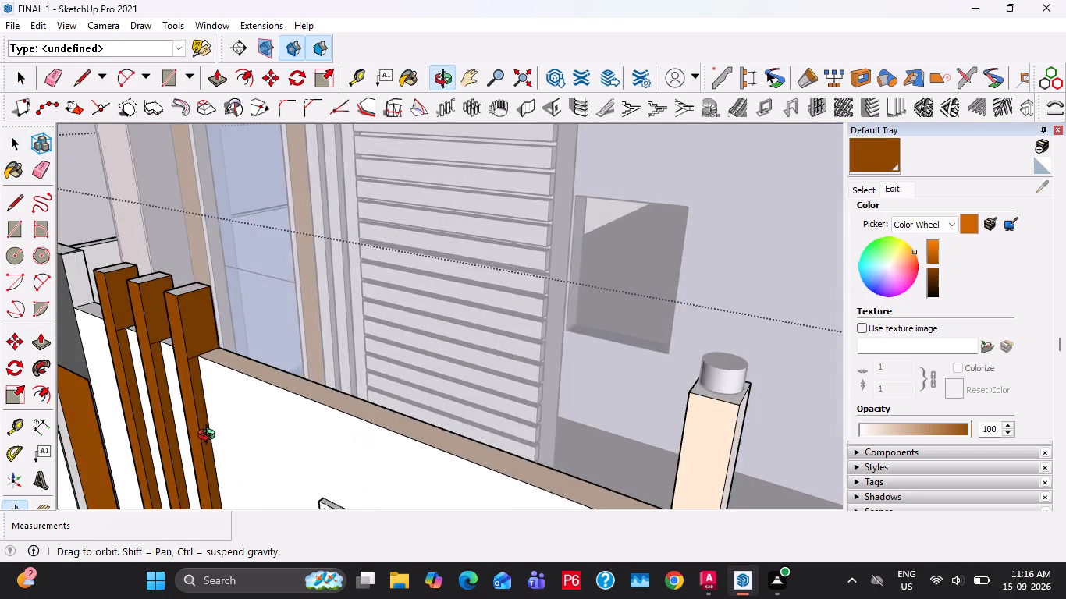
{"action": "middle_click_drag", "start_coordinate": [210, 437], "coordinate": [209, 437]}
{"action": "scroll", "coordinate": [236, 366], "scroll_direction": "down", "scroll_amount": 5}
{"action": "middle_click_drag", "start_coordinate": [540, 499], "coordinate": [407, 413]}
{"action": "middle_click", "coordinate": [376, 379], "text": "shift"}
{"action": "scroll", "coordinate": [282, 370], "scroll_direction": "down", "scroll_amount": 5}
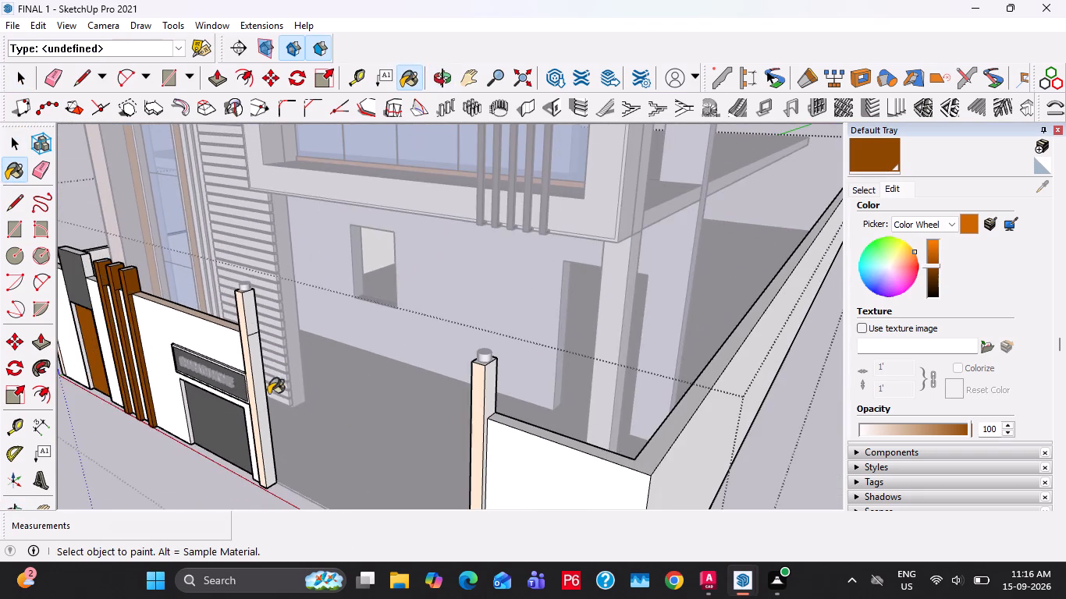
{"action": "middle_click_drag", "start_coordinate": [559, 473], "coordinate": [474, 445]}
{"action": "key", "text": "space"}
{"action": "key", "text": "space"}
{"action": "left_click", "coordinate": [290, 294]}
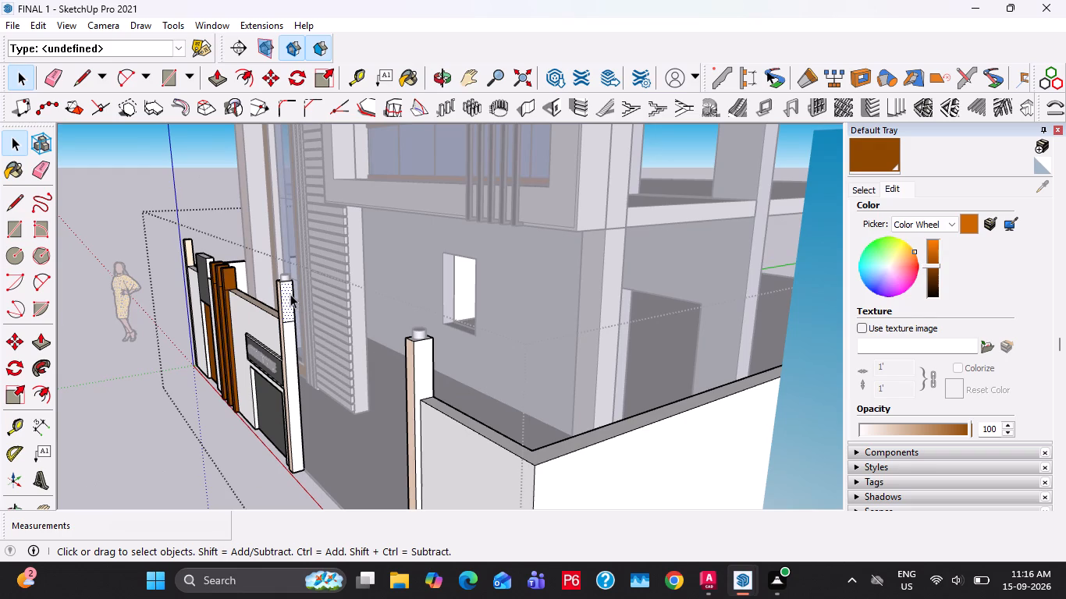
{"action": "left_click", "coordinate": [867, 186]}
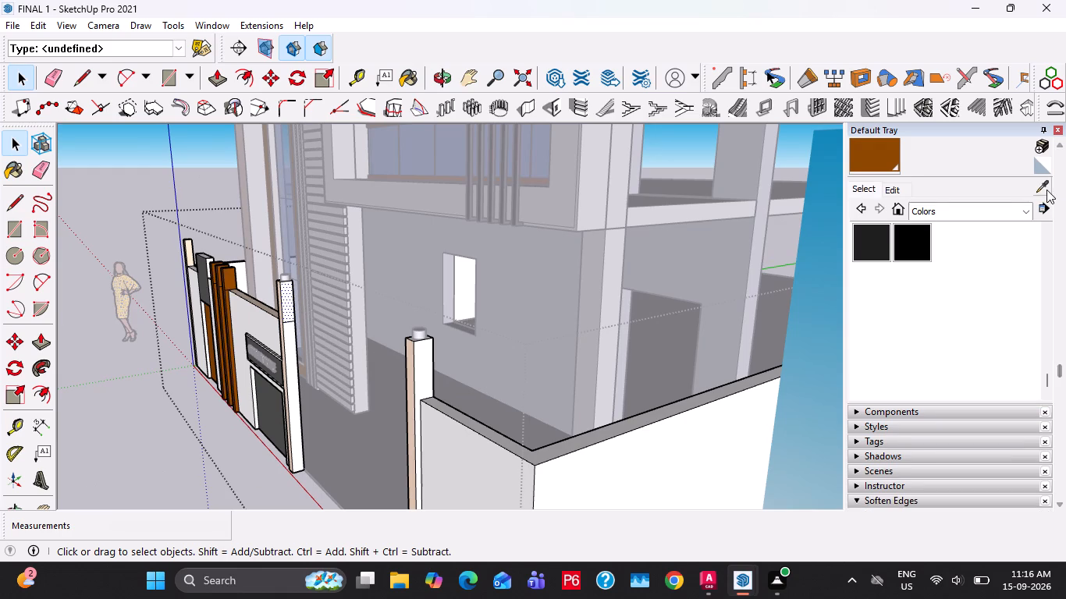
{"action": "left_click", "coordinate": [1046, 184]}
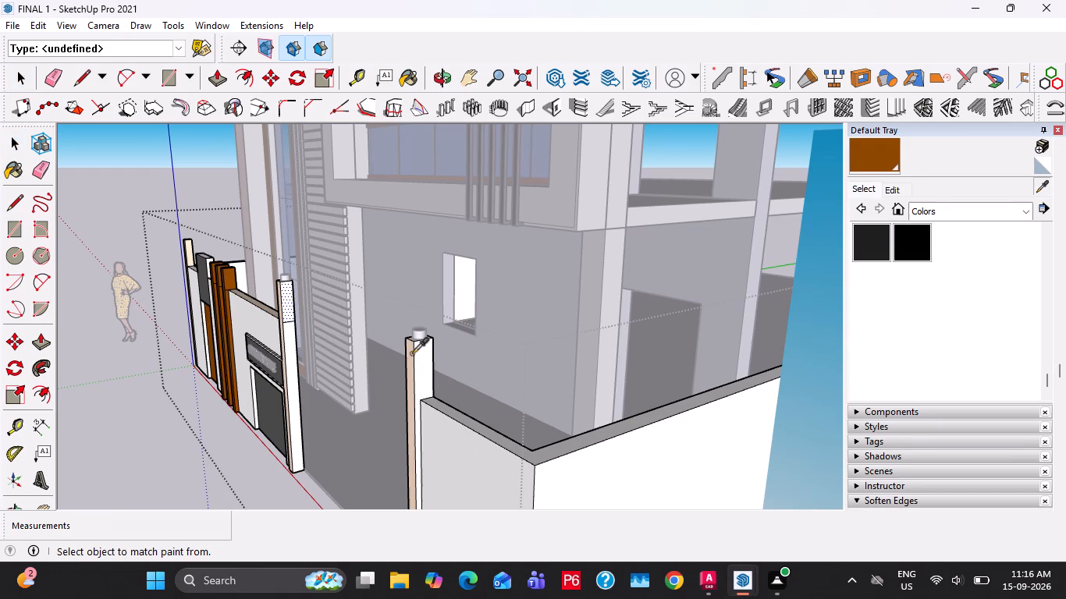
{"action": "left_click", "coordinate": [407, 349]}
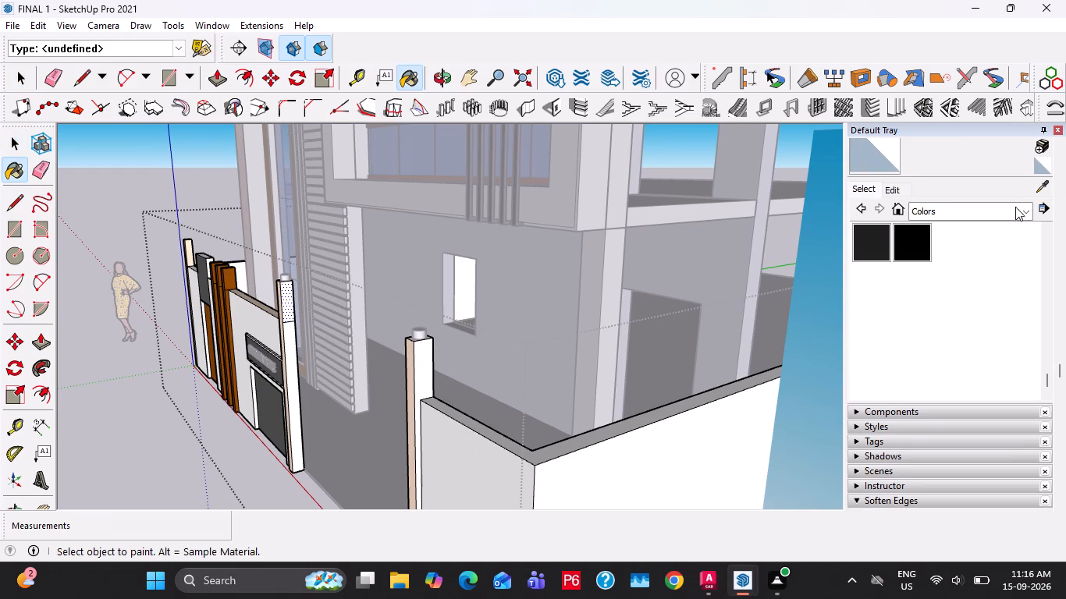
{"action": "left_click", "coordinate": [1046, 190]}
{"action": "scroll", "coordinate": [453, 388], "scroll_direction": "up", "scroll_amount": 4}
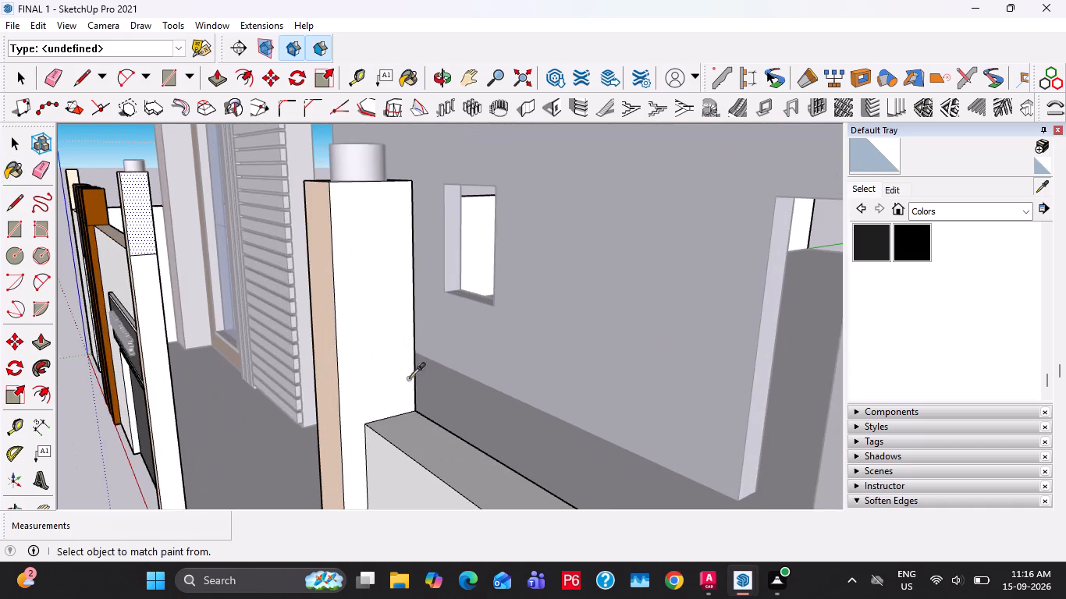
{"action": "scroll", "coordinate": [409, 378], "scroll_direction": "up", "scroll_amount": 2}
{"action": "left_click", "coordinate": [310, 368]}
{"action": "left_click", "coordinate": [364, 368]}
{"action": "scroll", "coordinate": [364, 370], "scroll_direction": "down", "scroll_amount": 5}
{"action": "left_click", "coordinate": [170, 293]}
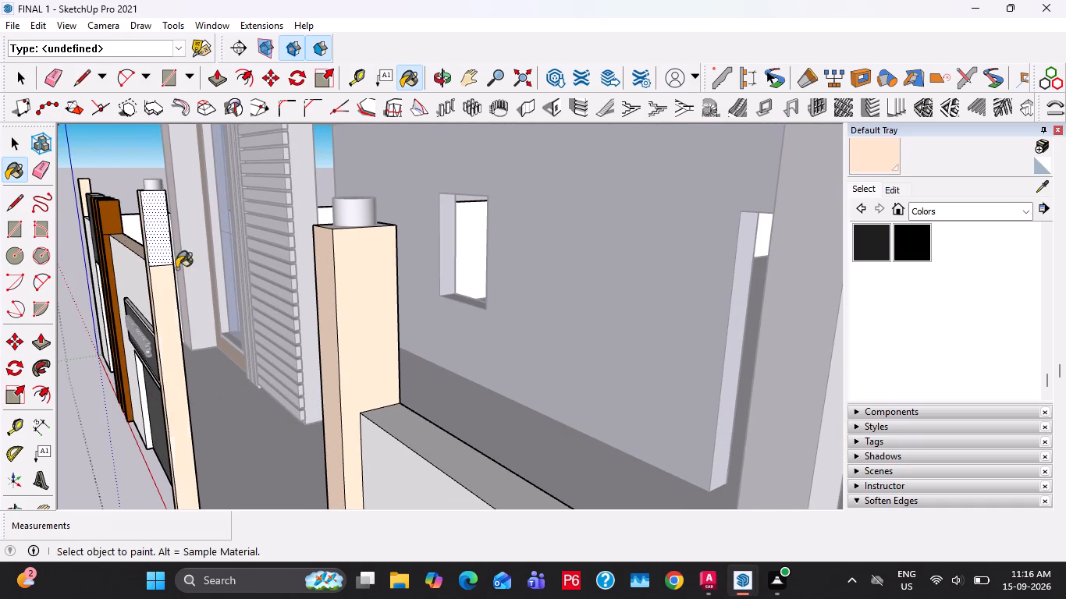
{"action": "left_click", "coordinate": [172, 232]}
{"action": "key", "text": "ctrl+z"}
{"action": "key", "text": "space"}
{"action": "left_click", "coordinate": [162, 240]}
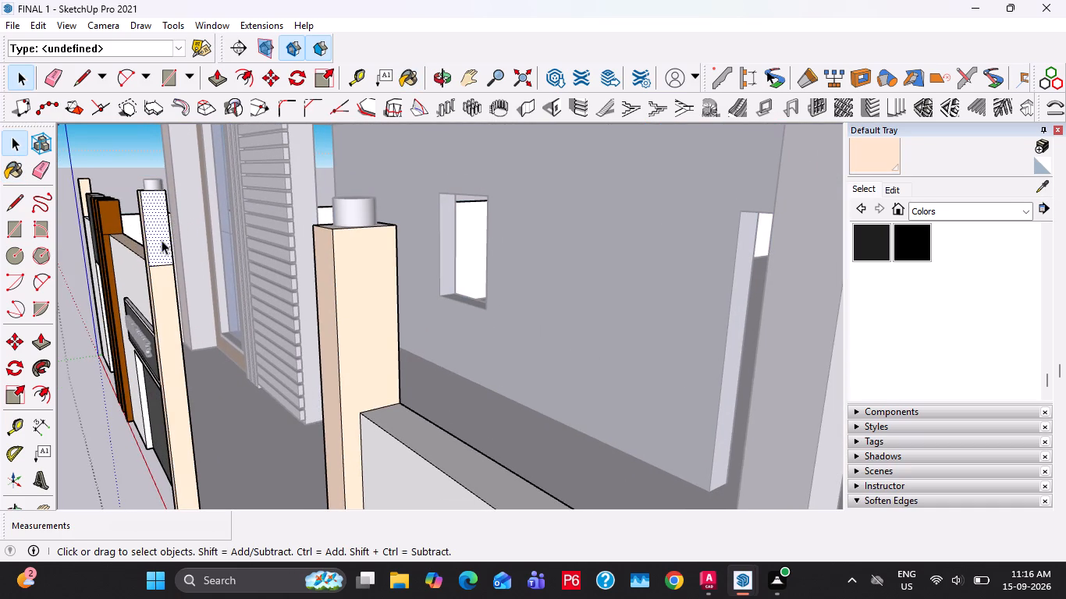
{"action": "left_click", "coordinate": [850, 161]}
{"action": "left_click", "coordinate": [156, 225]}
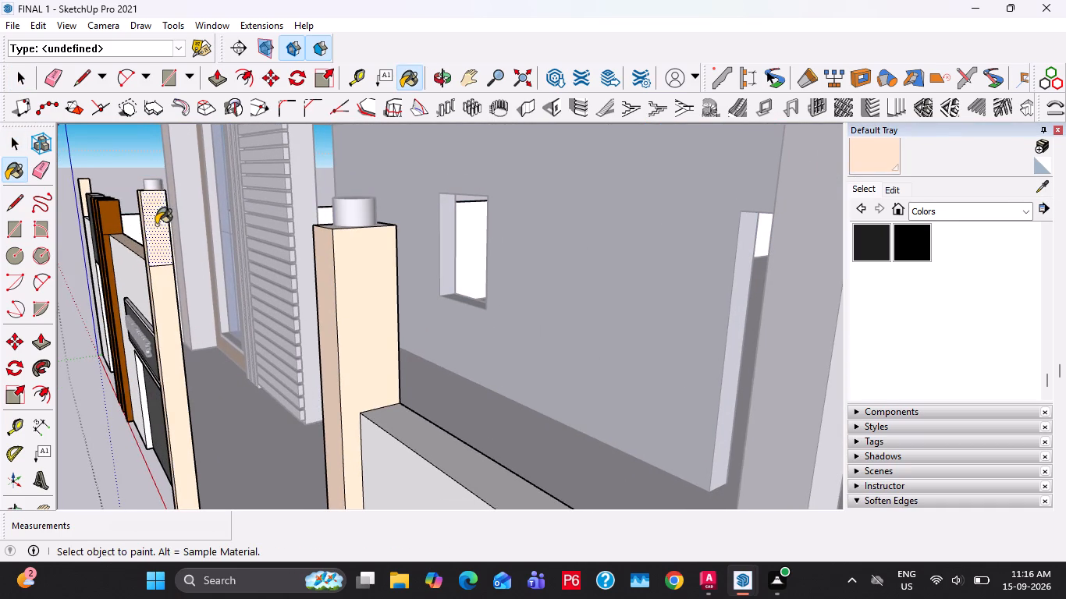
{"action": "key", "text": "space"}
{"action": "middle_click_drag", "start_coordinate": [187, 335], "coordinate": [324, 335]}
{"action": "key", "text": "Escape"}
{"action": "key", "text": "Escape"}
Copy the cylindrical cap from the gate post beside the nameplate onto the top of the boundary wall's far end post.
{"action": "middle_click_drag", "start_coordinate": [344, 339], "coordinate": [377, 349]}
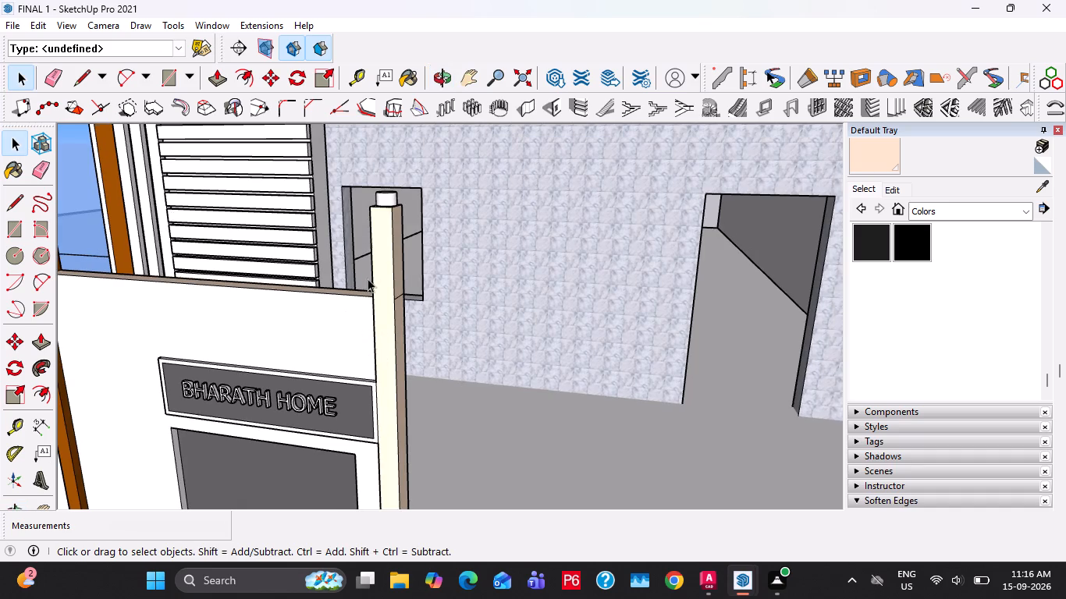
{"action": "scroll", "coordinate": [356, 254], "scroll_direction": "down", "scroll_amount": 6}
{"action": "middle_click_drag", "start_coordinate": [186, 278], "coordinate": [318, 368], "text": "shift"}
{"action": "scroll", "coordinate": [160, 313], "scroll_direction": "up", "scroll_amount": 3}
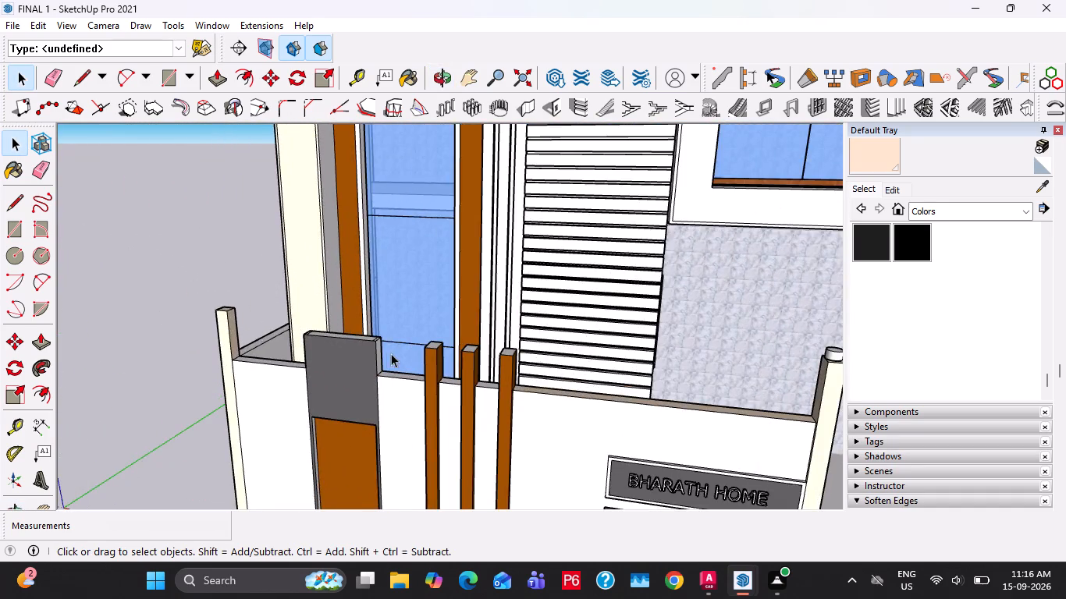
{"action": "scroll", "coordinate": [357, 356], "scroll_direction": "down", "scroll_amount": 4}
{"action": "middle_click_drag", "start_coordinate": [468, 409], "coordinate": [211, 411]}
{"action": "scroll", "coordinate": [400, 355], "scroll_direction": "up", "scroll_amount": 8}
{"action": "left_click", "coordinate": [342, 293]}
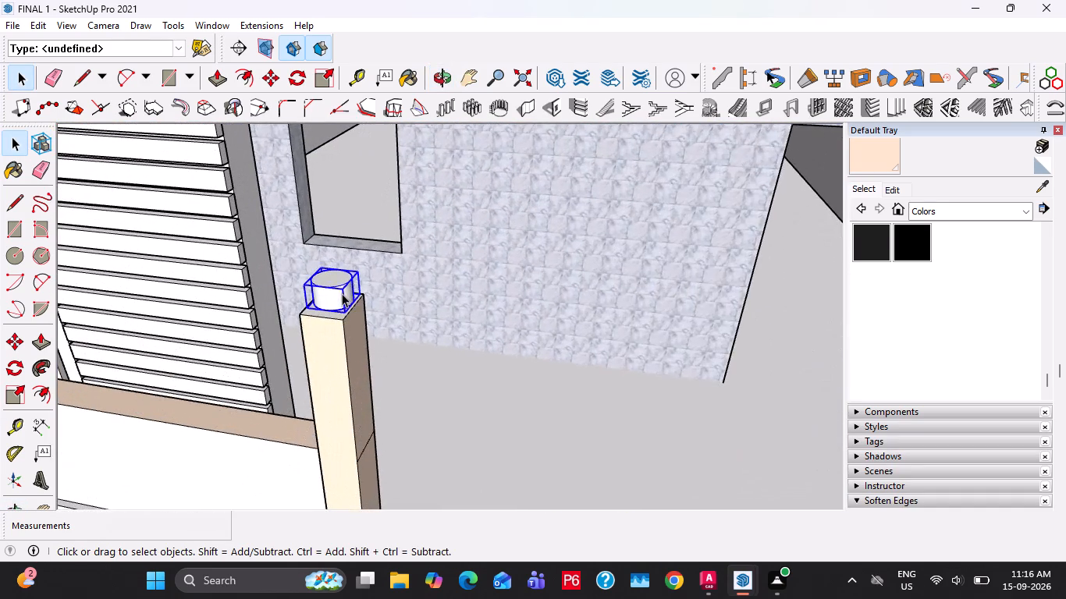
{"action": "key", "text": "m"}
{"action": "left_click", "coordinate": [340, 317]}
{"action": "scroll", "coordinate": [376, 323], "scroll_direction": "down", "scroll_amount": 5}
{"action": "middle_click_drag", "start_coordinate": [59, 299], "coordinate": [369, 349], "text": "shift"}
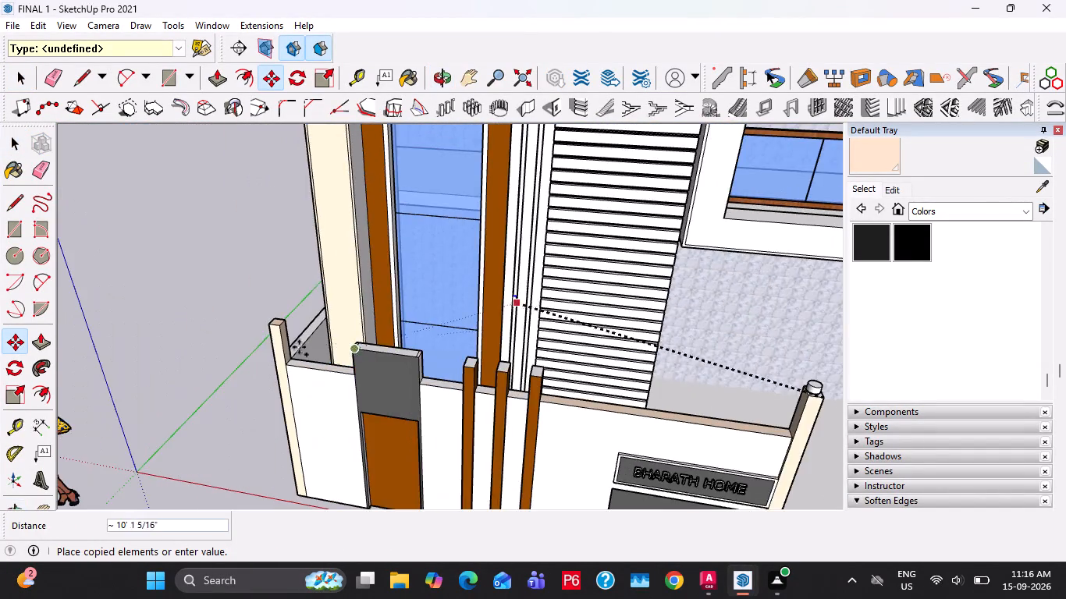
{"action": "scroll", "coordinate": [256, 346], "scroll_direction": "up", "scroll_amount": 5}
{"action": "left_click", "coordinate": [327, 309]}
{"action": "key", "text": "space"}
{"action": "left_click", "coordinate": [189, 312]}
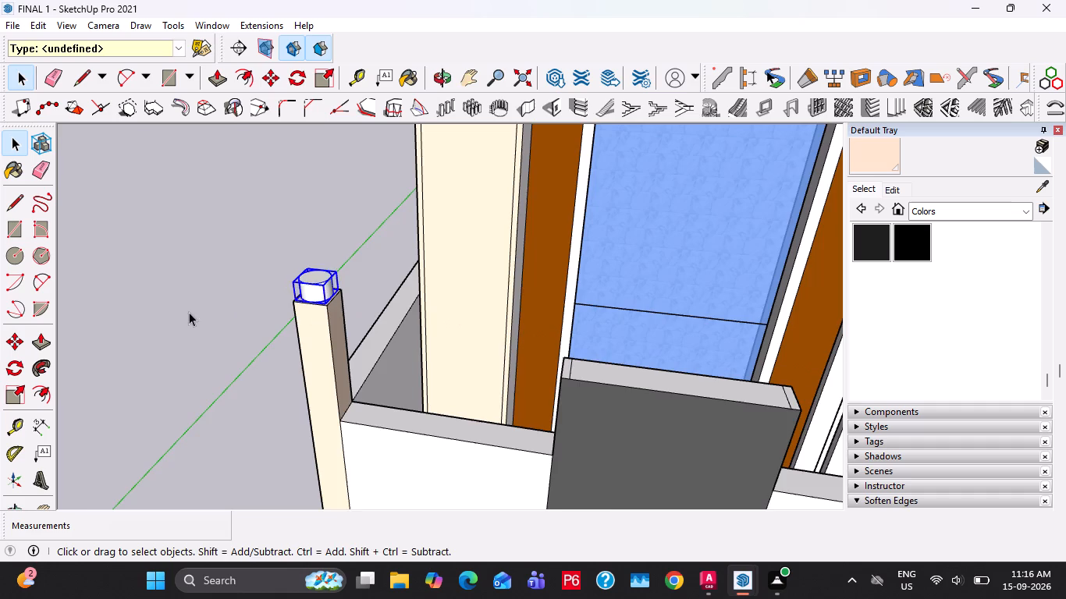
Review the whole front facade and boundary wall alongside the reference building image.
{"action": "middle_click_drag", "start_coordinate": [505, 382], "coordinate": [602, 350]}
{"action": "scroll", "coordinate": [380, 353], "scroll_direction": "down", "scroll_amount": 6}
{"action": "middle_click_drag", "start_coordinate": [655, 374], "coordinate": [334, 373], "text": "shift"}
{"action": "scroll", "coordinate": [336, 364], "scroll_direction": "down", "scroll_amount": 12}
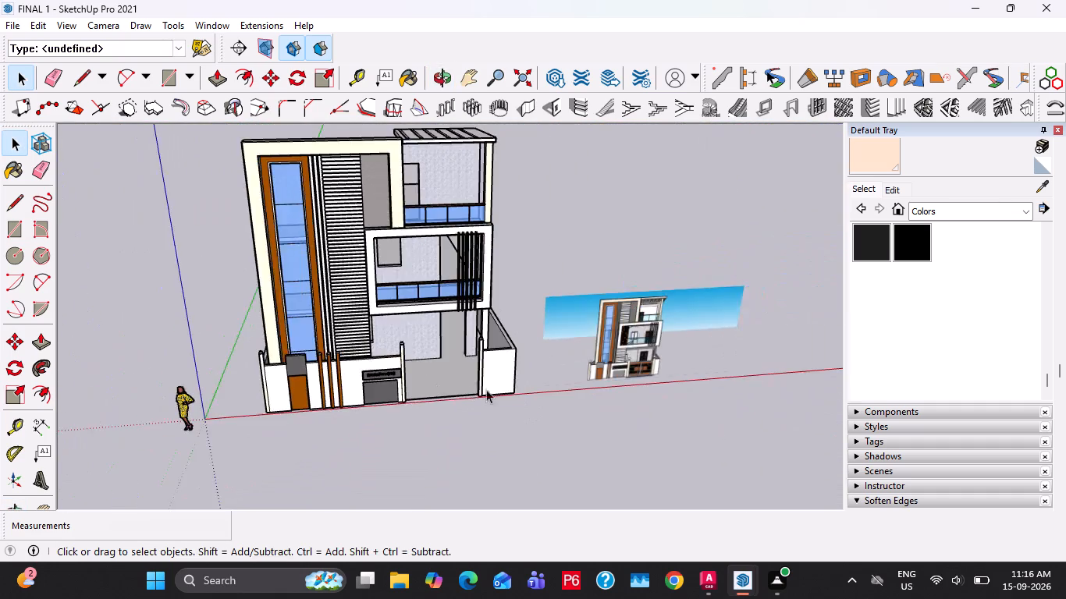
{"action": "middle_click_drag", "start_coordinate": [486, 389], "coordinate": [444, 342]}
{"action": "scroll", "coordinate": [403, 327], "scroll_direction": "down", "scroll_amount": 2}
{"action": "middle_click_drag", "start_coordinate": [608, 416], "coordinate": [532, 430], "text": "shift"}
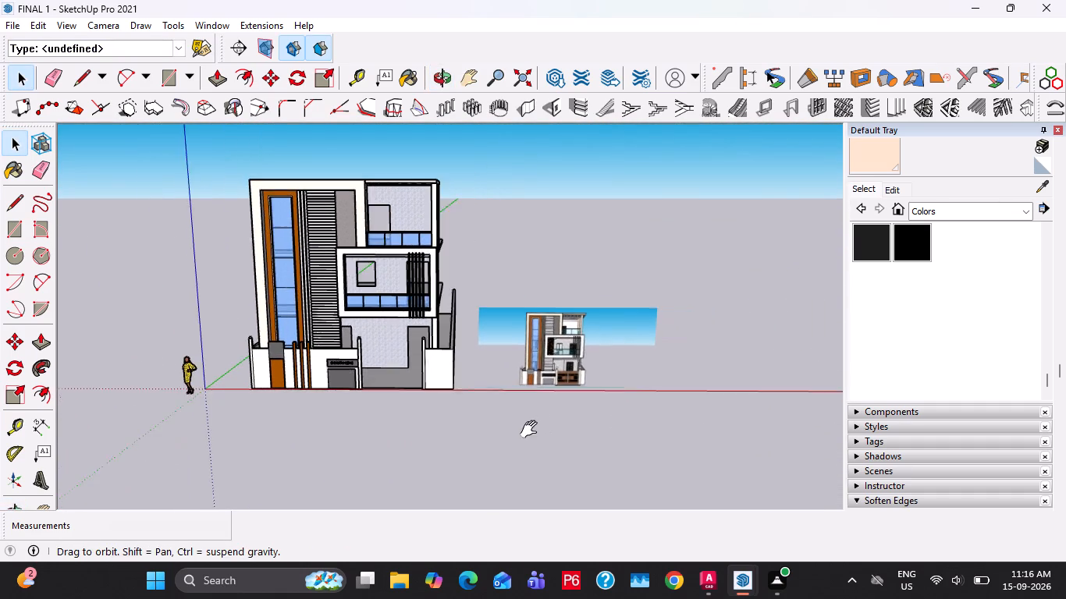
{"action": "middle_click_drag", "start_coordinate": [532, 430], "coordinate": [535, 421], "text": "shift"}
{"action": "scroll", "coordinate": [258, 346], "scroll_direction": "up", "scroll_amount": 6}
{"action": "middle_click_drag", "start_coordinate": [295, 388], "coordinate": [310, 363]}
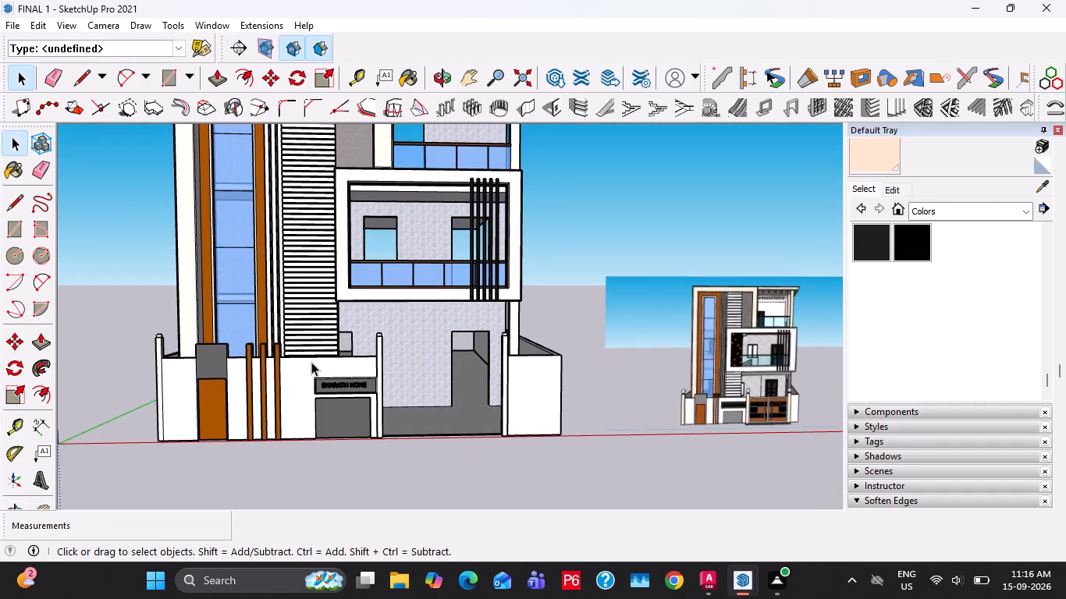
Save the model file.
{"action": "key", "text": "ctrl+s"}
{"action": "scroll", "coordinate": [304, 367], "scroll_direction": "down", "scroll_amount": 6}
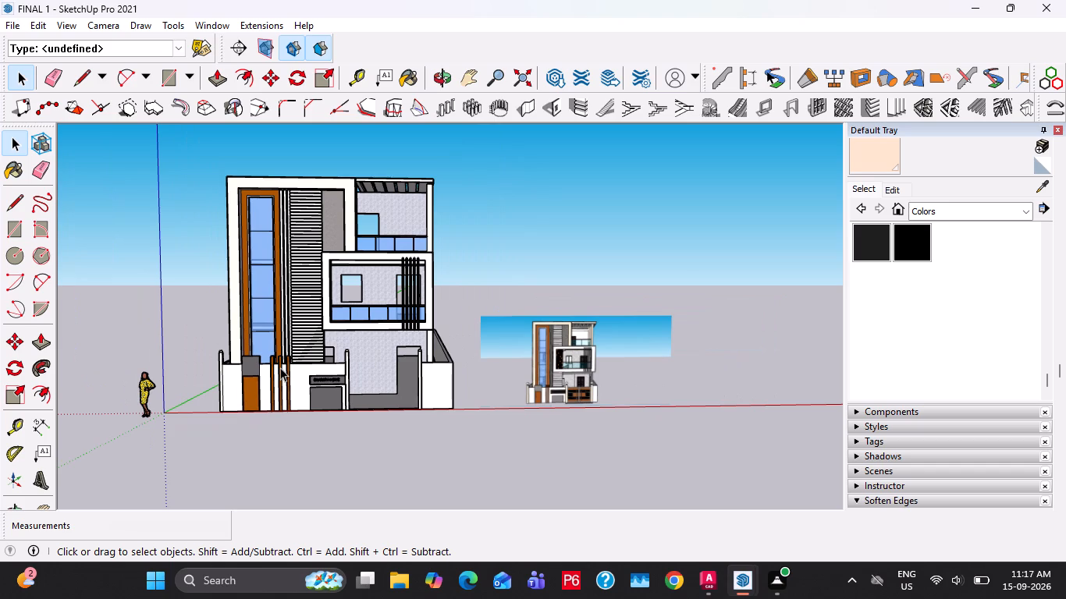
{"action": "key", "text": "ctrl+s"}
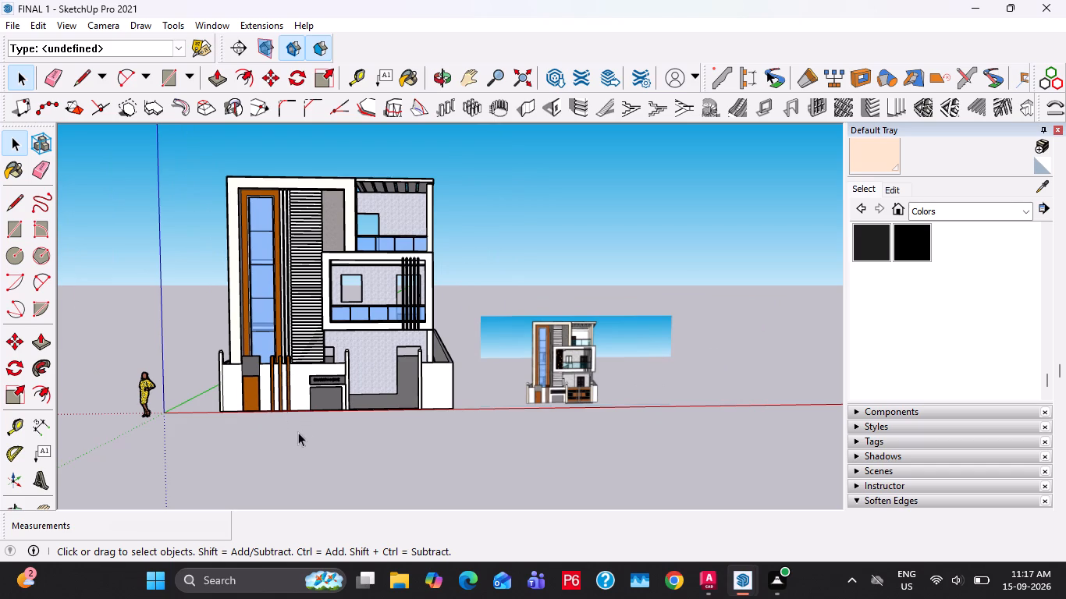
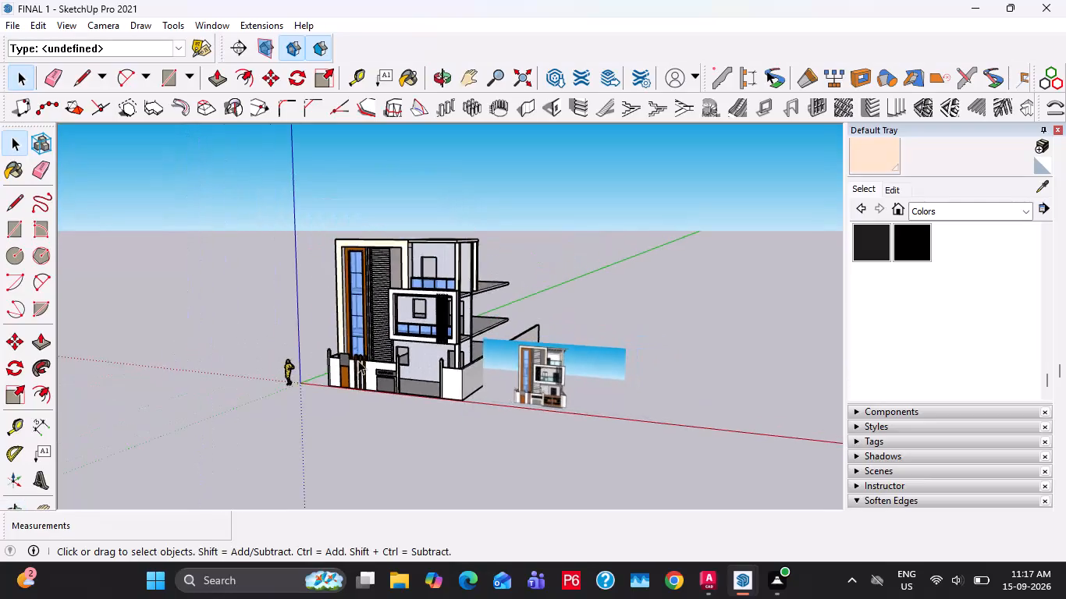
Open the BHARATH HOME nameplate lettering for editing and offset the first H's front face inward by about 1/8".
{"action": "middle_click_drag", "start_coordinate": [391, 342], "coordinate": [517, 327]}
{"action": "scroll", "coordinate": [354, 347], "scroll_direction": "up", "scroll_amount": 13}
{"action": "middle_click_drag", "start_coordinate": [421, 416], "coordinate": [248, 381], "text": "shift"}
{"action": "scroll", "coordinate": [409, 414], "scroll_direction": "up", "scroll_amount": 6}
{"action": "scroll", "coordinate": [277, 338], "scroll_direction": "up", "scroll_amount": 9}
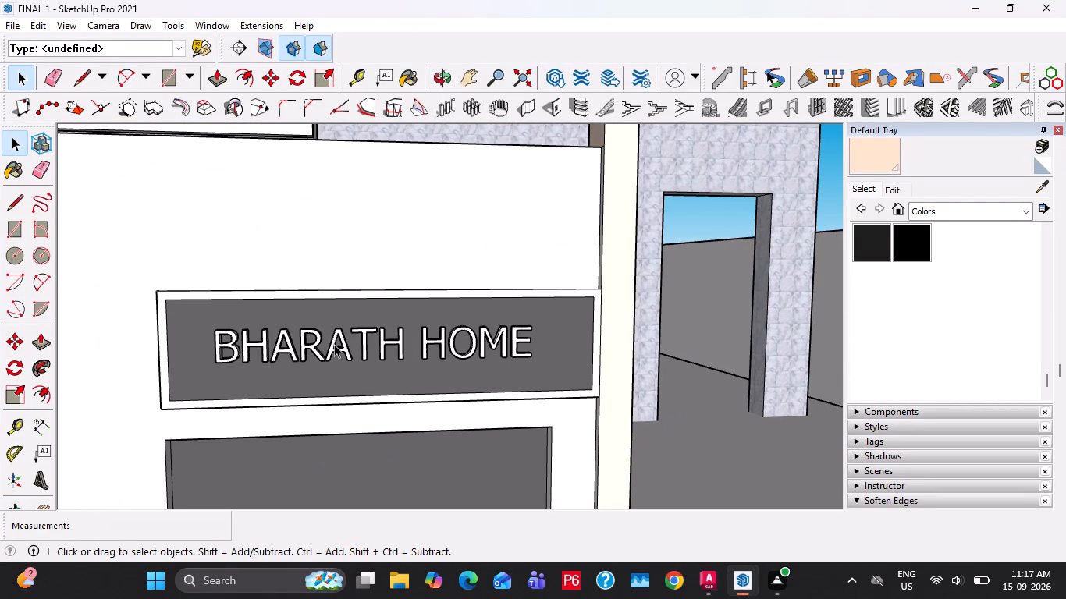
{"action": "triple_click", "coordinate": [318, 337]}
{"action": "scroll", "coordinate": [233, 333], "scroll_direction": "up", "scroll_amount": 9}
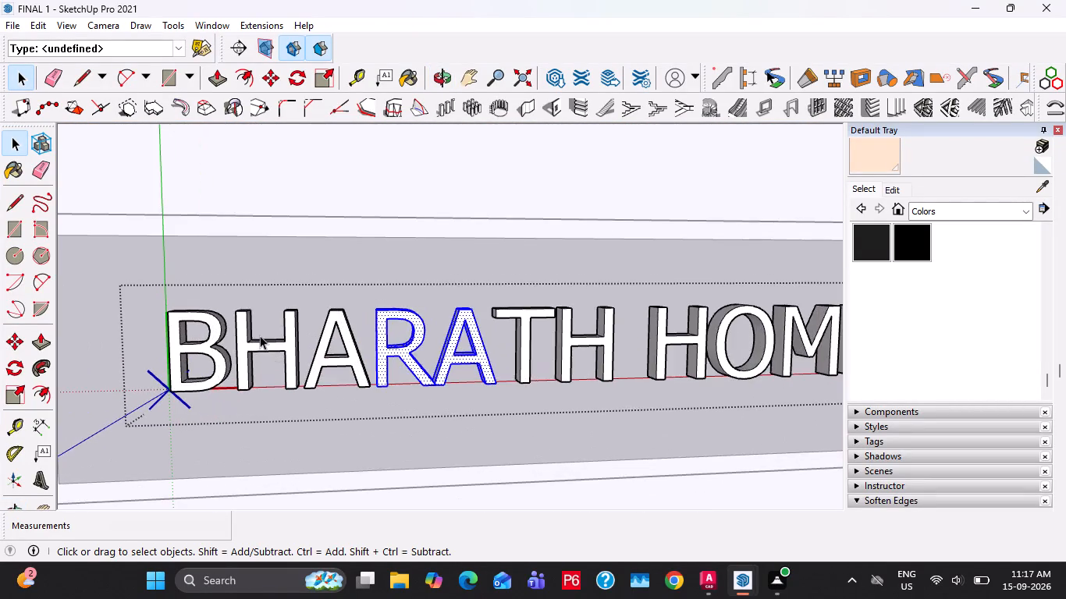
{"action": "double_click", "coordinate": [259, 335]}
{"action": "double_click", "coordinate": [258, 342]}
{"action": "key", "text": "Escape"}
{"action": "key", "text": "Escape"}
{"action": "triple_click", "coordinate": [272, 350]}
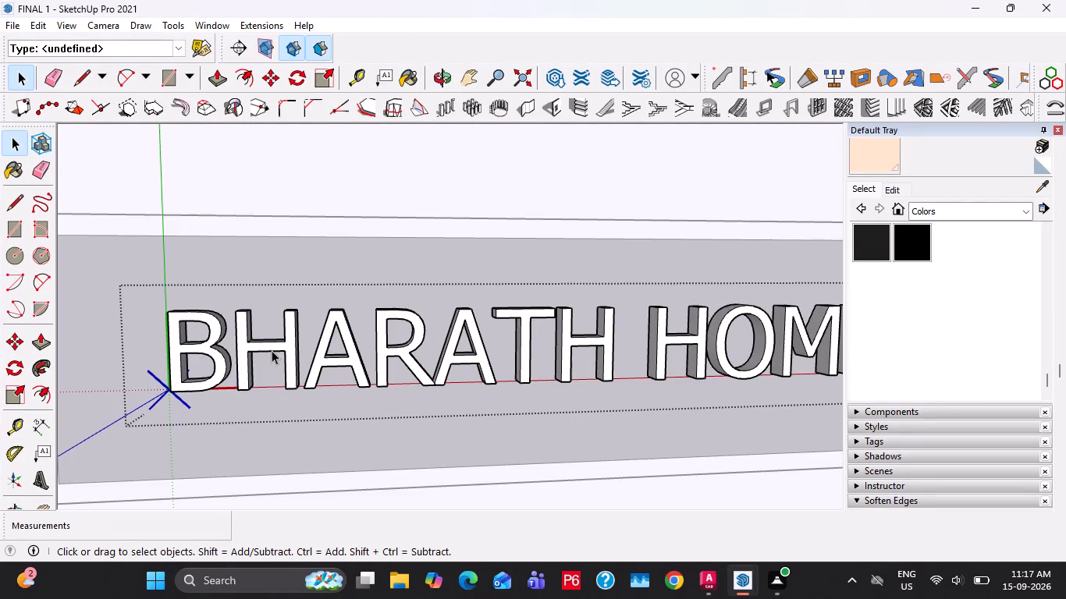
{"action": "double_click", "coordinate": [272, 350]}
{"action": "scroll", "coordinate": [227, 349], "scroll_direction": "up", "scroll_amount": 7}
{"action": "key", "text": "f"}
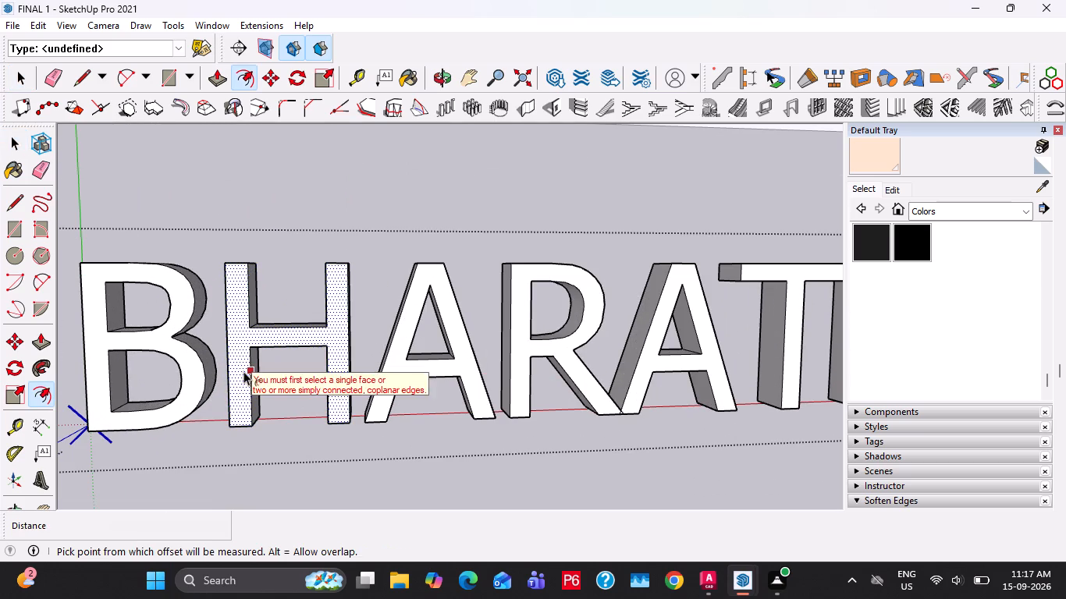
{"action": "left_click", "coordinate": [243, 371]}
{"action": "left_click", "coordinate": [245, 378]}
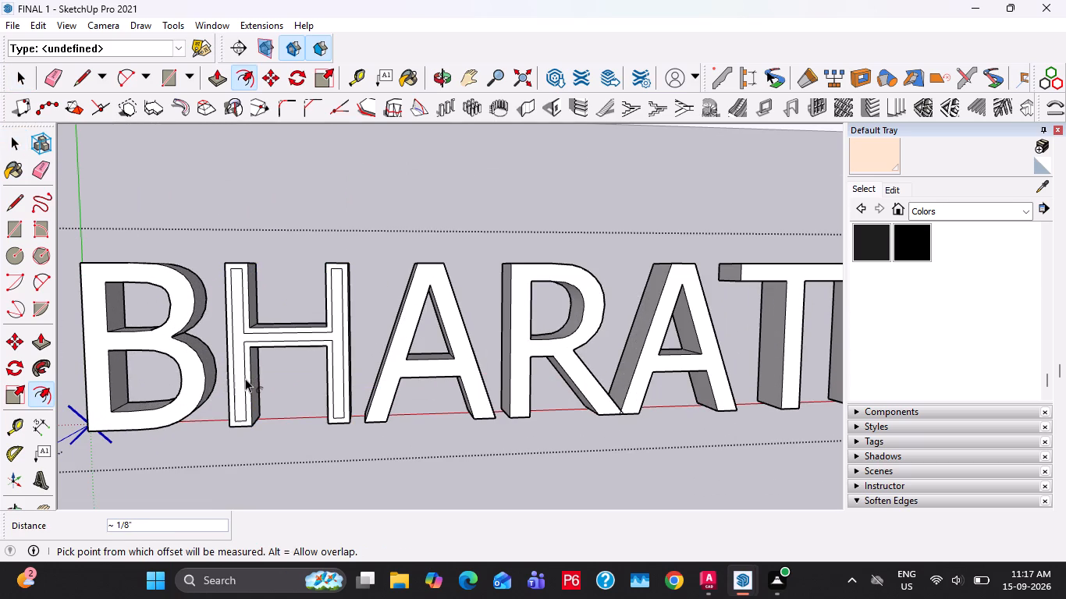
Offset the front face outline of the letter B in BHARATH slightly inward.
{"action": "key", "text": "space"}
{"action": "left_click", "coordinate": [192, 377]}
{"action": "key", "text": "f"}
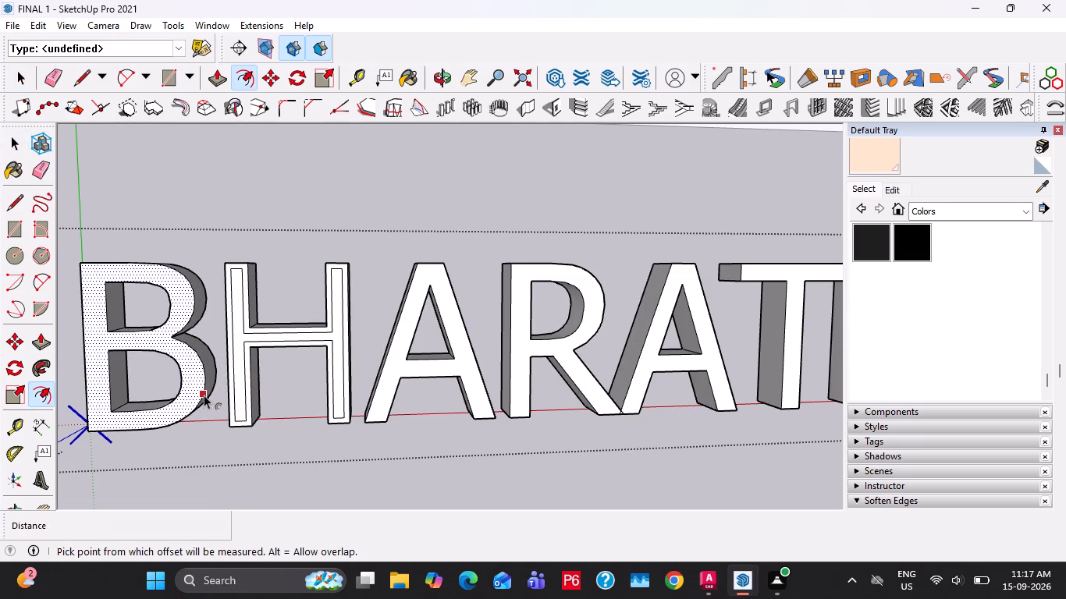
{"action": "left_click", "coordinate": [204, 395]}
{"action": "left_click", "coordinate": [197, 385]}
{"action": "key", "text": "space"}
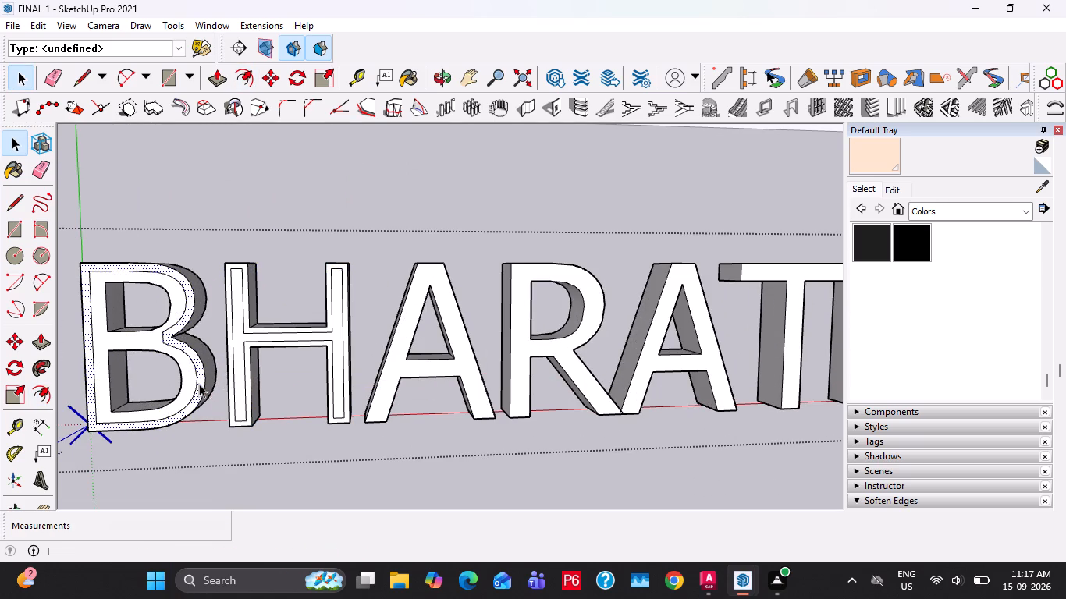
Offset the front faces of BHARATH's first A inward by about 3/16" and of its R by about 1/8".
{"action": "left_click", "coordinate": [387, 392]}
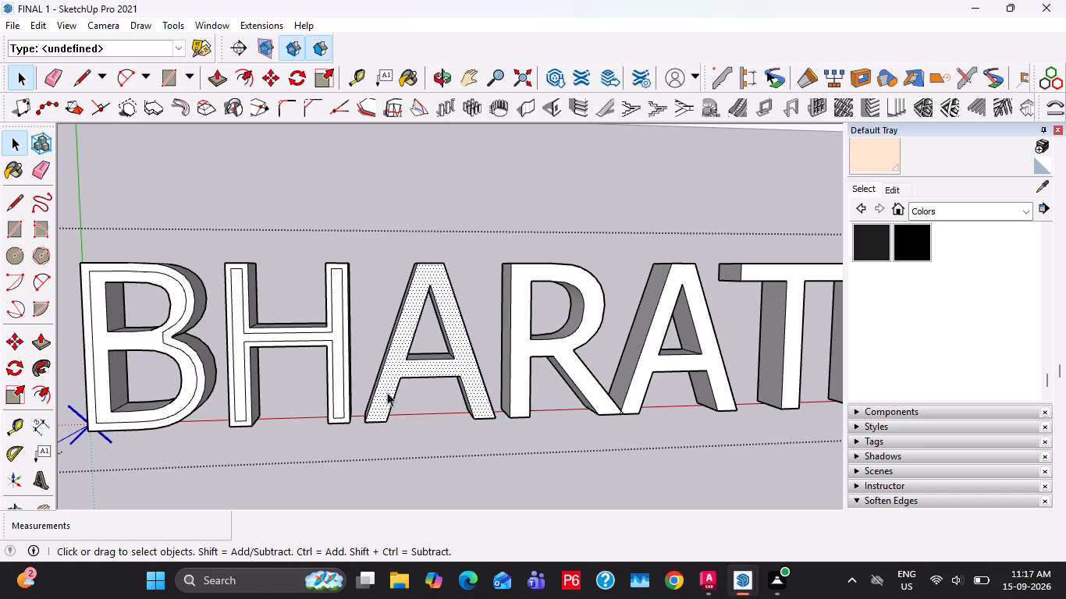
{"action": "key", "text": "f"}
{"action": "left_click", "coordinate": [388, 394]}
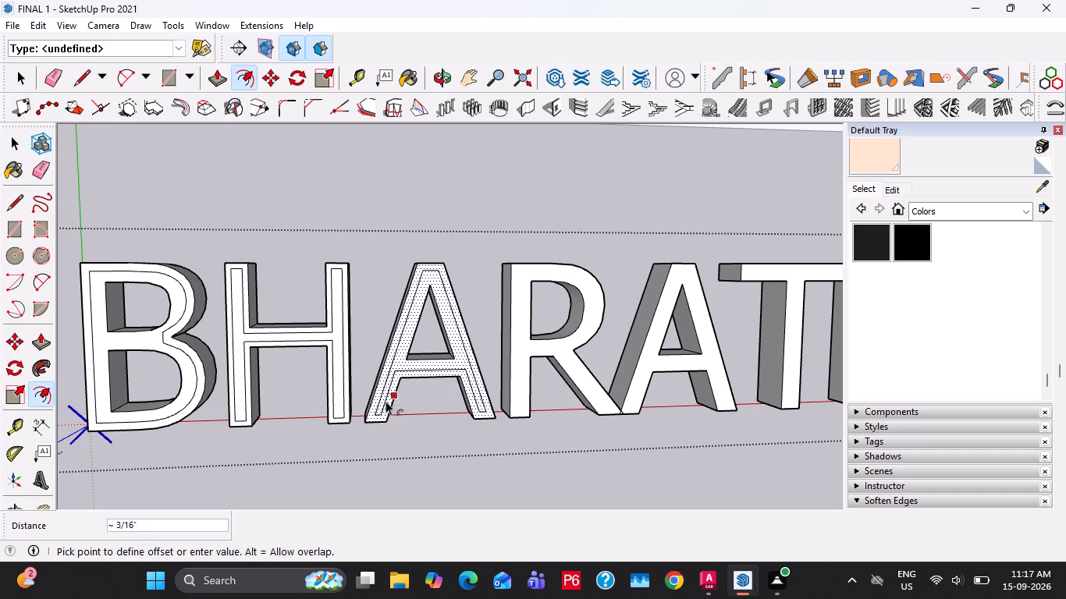
{"action": "left_click", "coordinate": [384, 410]}
{"action": "key", "text": "space"}
{"action": "scroll", "coordinate": [539, 353], "scroll_direction": "up", "scroll_amount": 3}
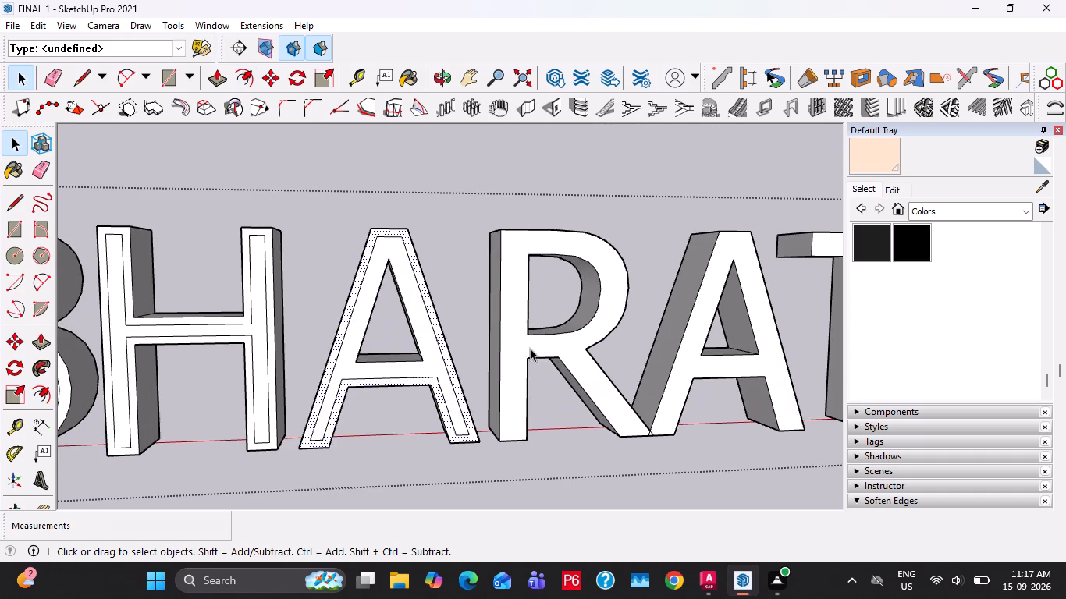
{"action": "left_click", "coordinate": [530, 348]}
{"action": "key", "text": "f"}
{"action": "left_click", "coordinate": [522, 386]}
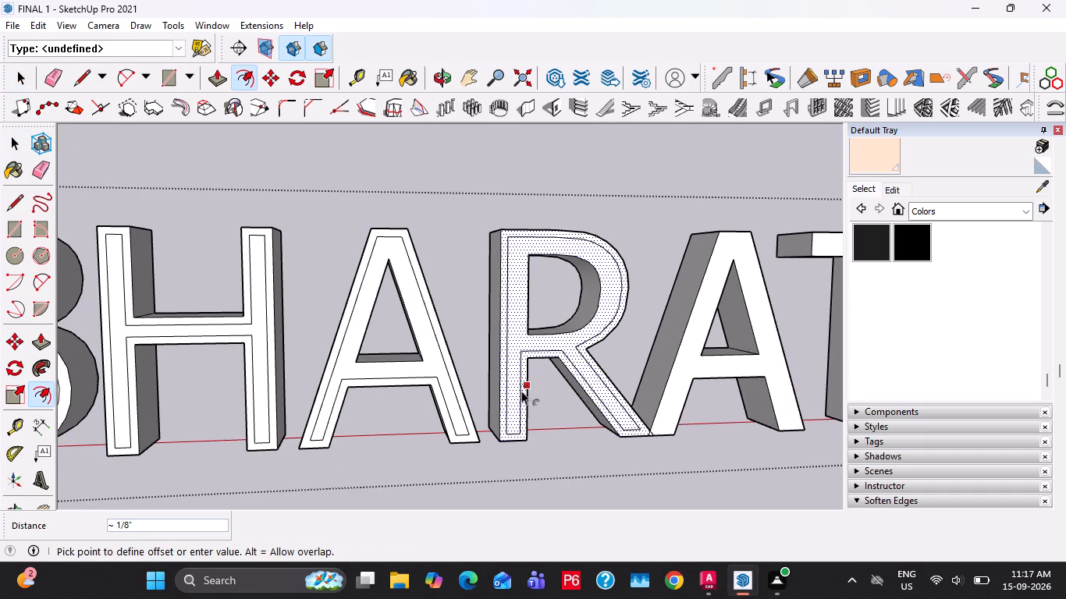
{"action": "left_click", "coordinate": [522, 391]}
Offset the front faces of BHARATH's second A inward by about 1/8" and of its T by about 1/16".
{"action": "middle_click_drag", "start_coordinate": [671, 379], "coordinate": [448, 389], "text": "shift"}
{"action": "key", "text": "space"}
{"action": "left_click", "coordinate": [462, 395]}
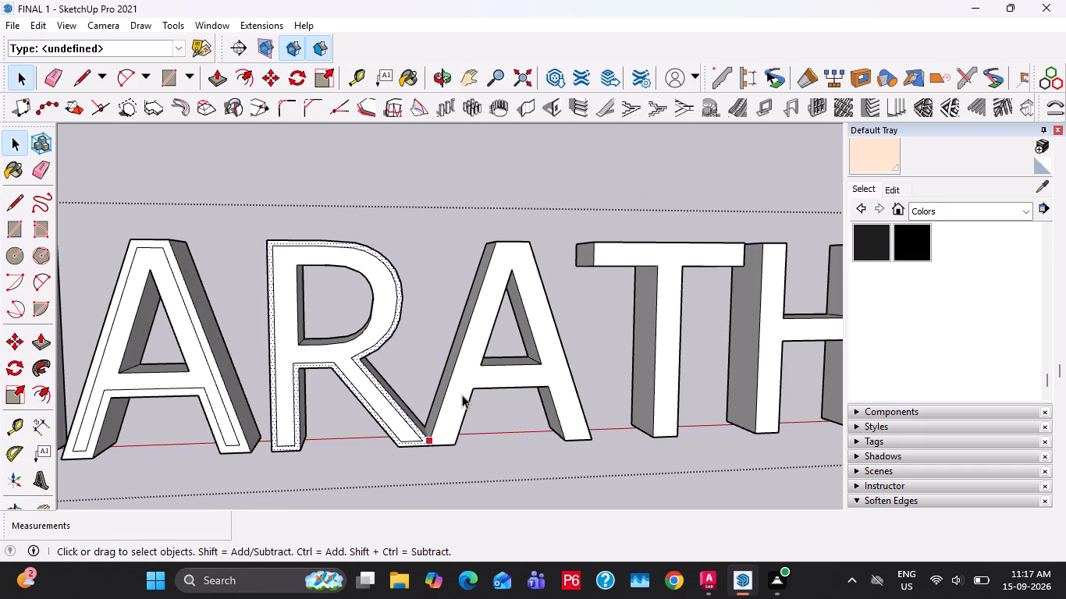
{"action": "key", "text": "f"}
{"action": "left_click", "coordinate": [447, 412]}
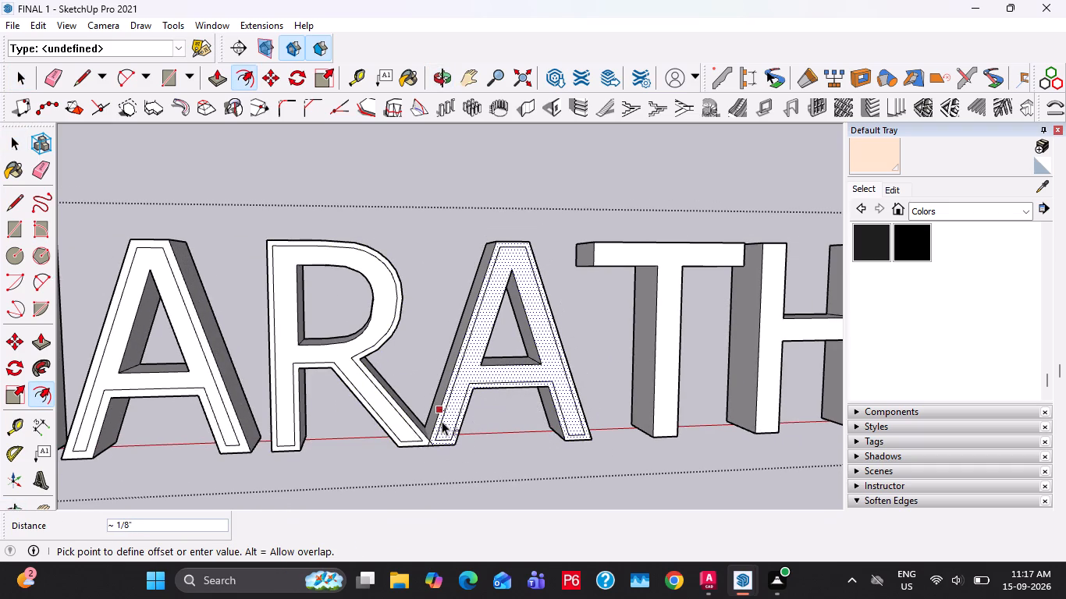
{"action": "left_click", "coordinate": [442, 421]}
{"action": "middle_click_drag", "start_coordinate": [573, 420], "coordinate": [363, 440], "text": "shift"}
{"action": "key", "text": "space"}
{"action": "left_click", "coordinate": [459, 426]}
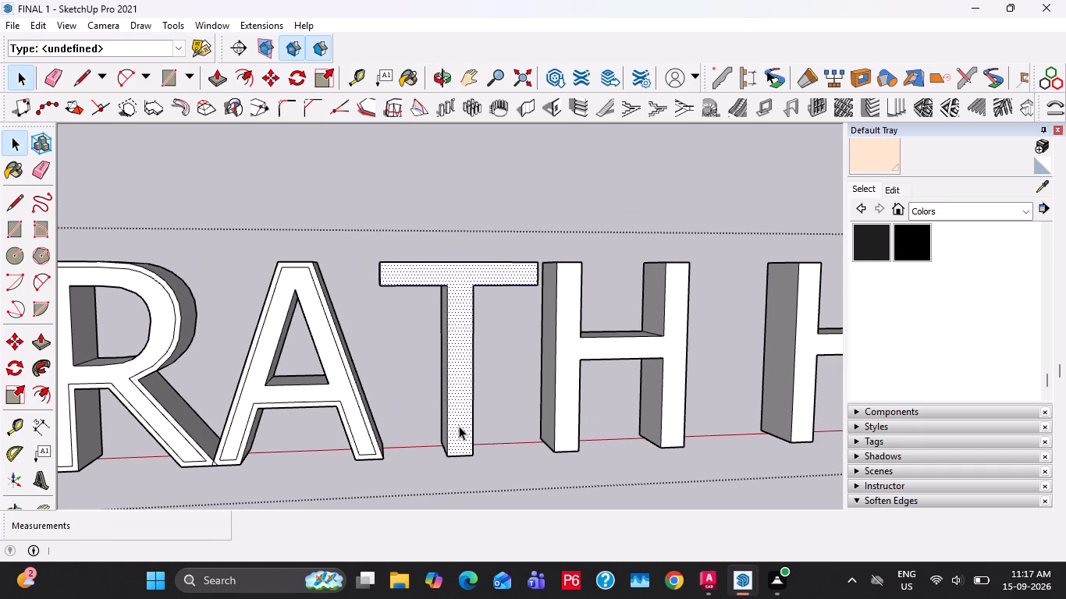
{"action": "key", "text": "f"}
{"action": "left_click", "coordinate": [453, 427]}
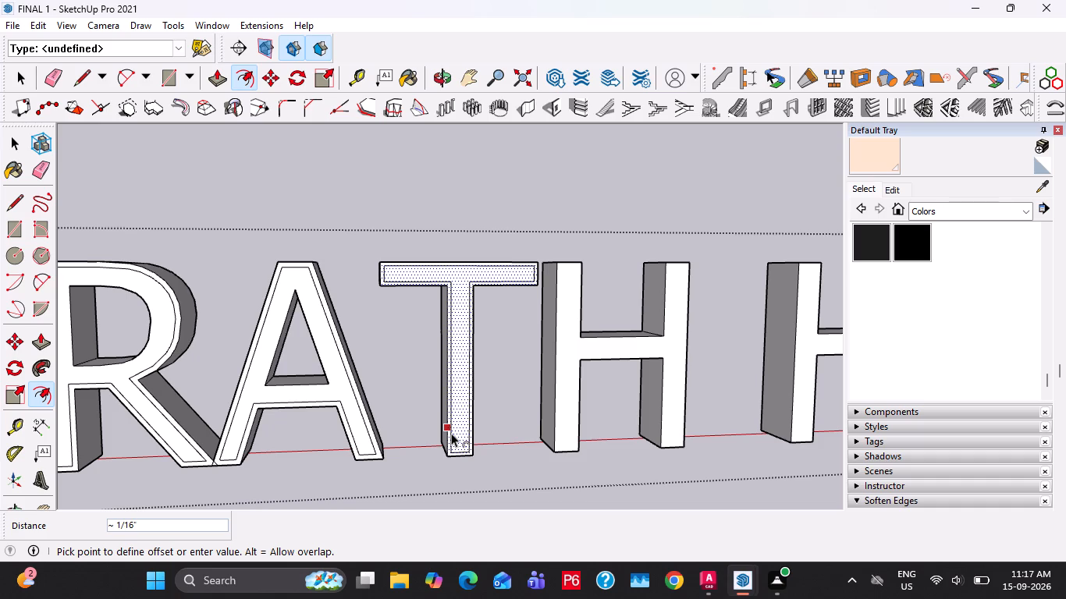
{"action": "left_click", "coordinate": [451, 433]}
Offset the front face of the last H in BHARATH inward by about 1/8".
{"action": "left_click", "coordinate": [567, 434]}
{"action": "key", "text": "space"}
{"action": "left_click", "coordinate": [567, 429]}
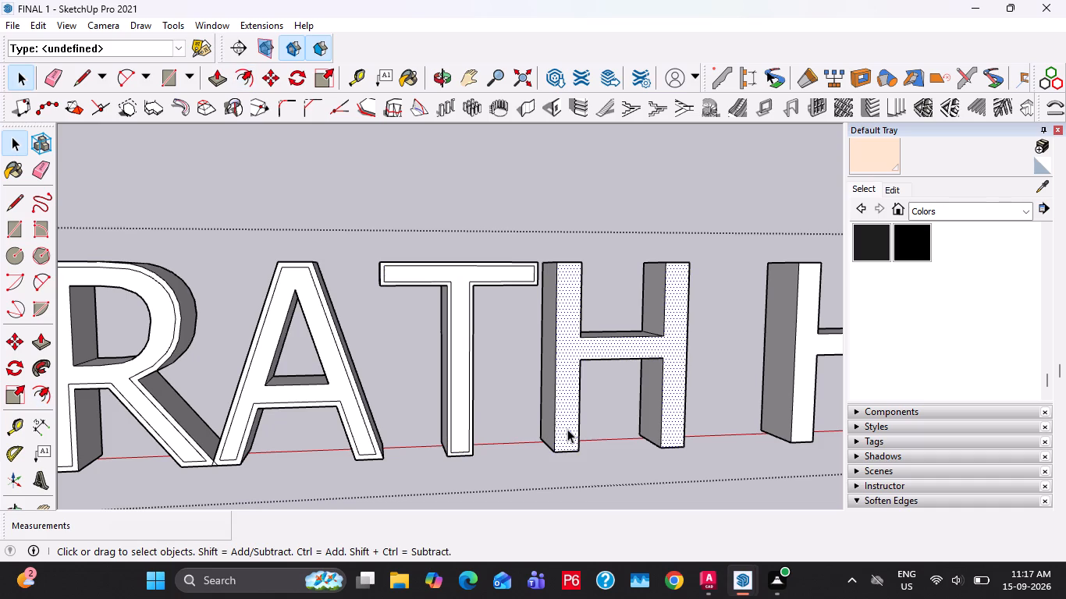
{"action": "key", "text": "f"}
{"action": "left_click", "coordinate": [567, 429]}
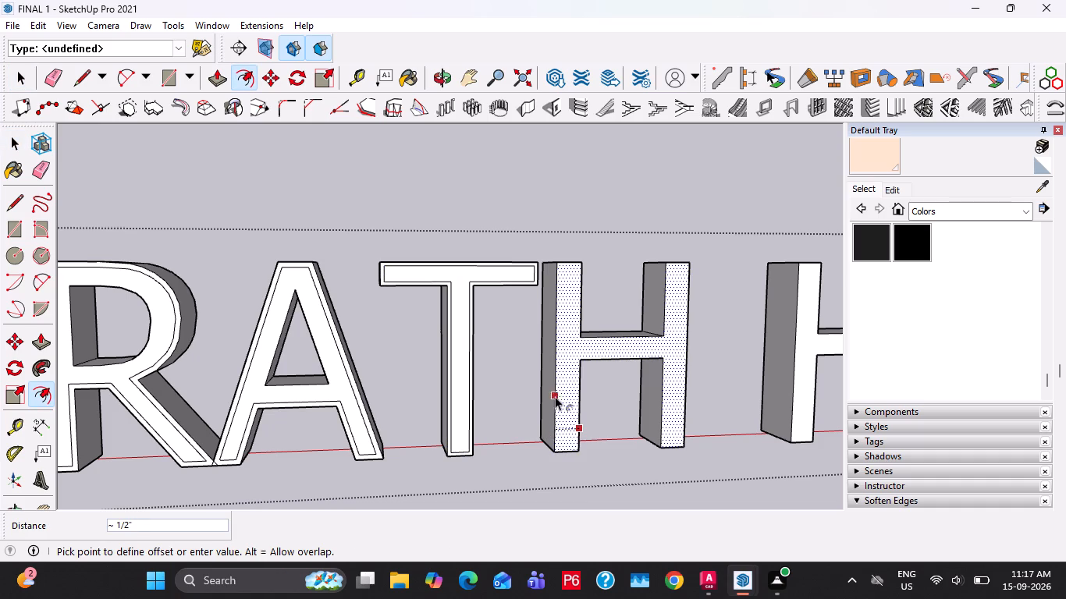
{"action": "key", "text": "space"}
{"action": "middle_click_drag", "start_coordinate": [594, 428], "coordinate": [517, 431]}
{"action": "scroll", "coordinate": [560, 427], "scroll_direction": "up", "scroll_amount": 3}
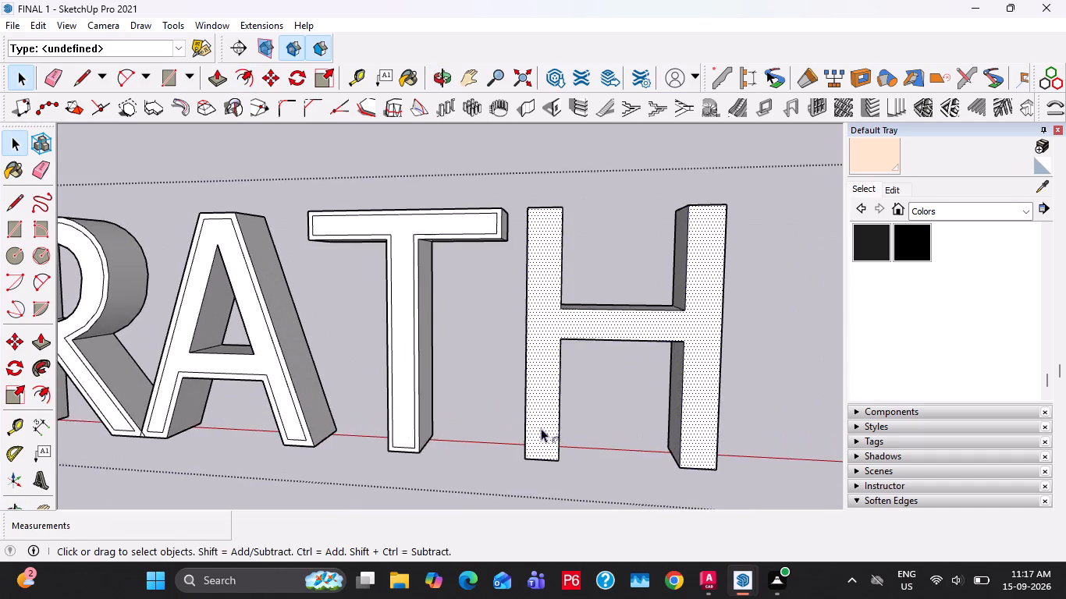
{"action": "scroll", "coordinate": [541, 428], "scroll_direction": "up", "scroll_amount": 2}
{"action": "key", "text": "f"}
{"action": "left_click", "coordinate": [559, 432]}
{"action": "left_click", "coordinate": [553, 432]}
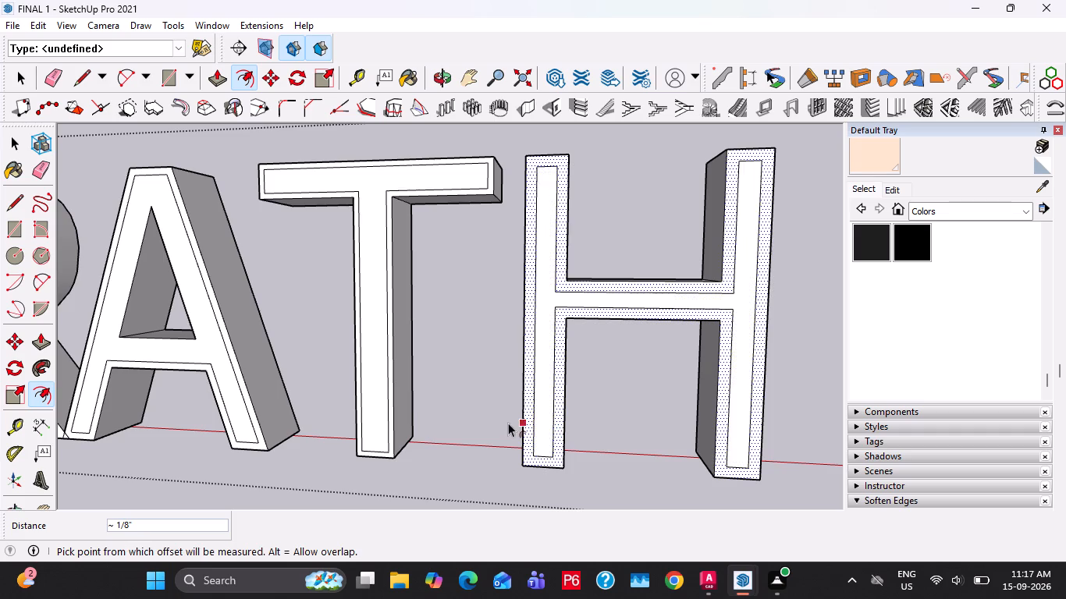
Offset the front face of the H in HOME inward by about 1/8".
{"action": "scroll", "coordinate": [506, 423], "scroll_direction": "down", "scroll_amount": 3}
{"action": "middle_click_drag", "start_coordinate": [579, 426], "coordinate": [305, 390], "text": "shift"}
{"action": "scroll", "coordinate": [479, 391], "scroll_direction": "down", "scroll_amount": 2}
{"action": "key", "text": "space"}
{"action": "left_click", "coordinate": [532, 402]}
{"action": "scroll", "coordinate": [532, 402], "scroll_direction": "up", "scroll_amount": 1}
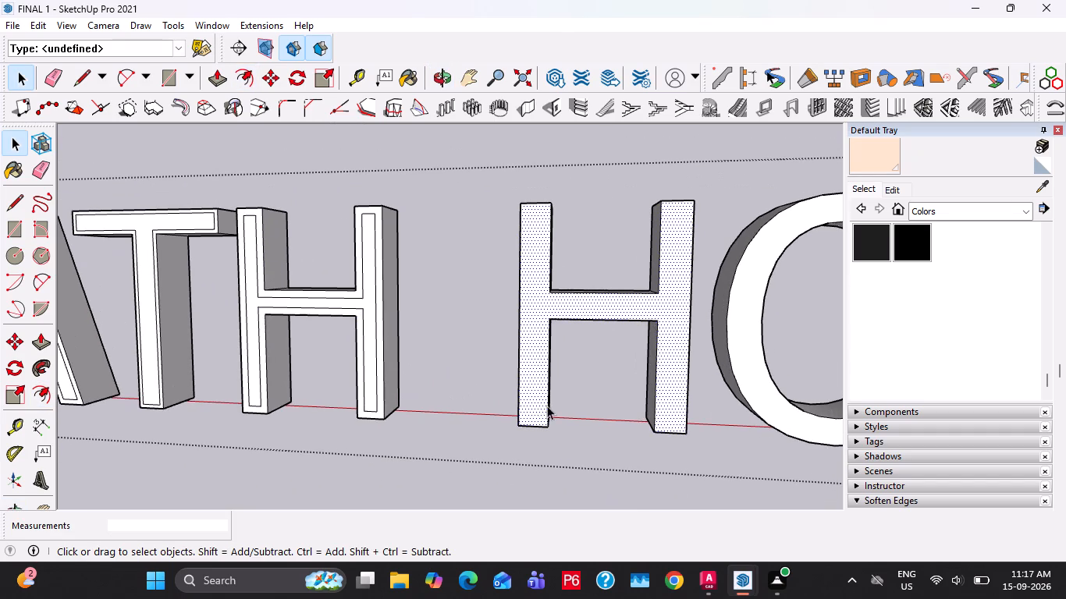
{"action": "key", "text": "f"}
{"action": "left_click", "coordinate": [550, 408]}
{"action": "left_click", "coordinate": [542, 406]}
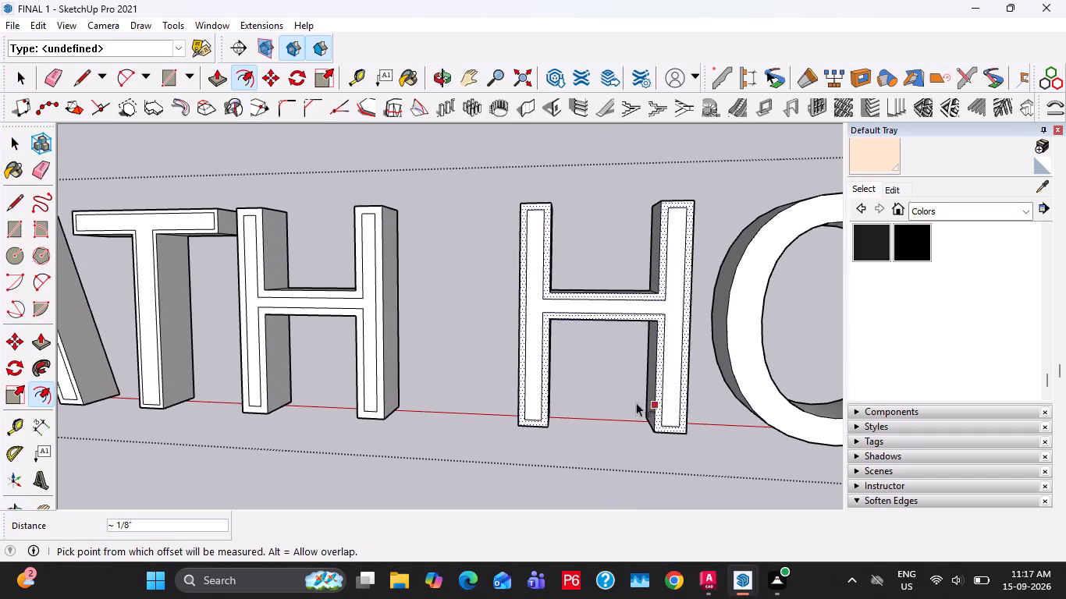
Offset the outer edge of the O's front face in HOME slightly inward.
{"action": "middle_click_drag", "start_coordinate": [633, 402], "coordinate": [368, 401], "text": "shift"}
{"action": "key", "text": "space"}
{"action": "left_click", "coordinate": [493, 416]}
{"action": "key", "text": "f"}
{"action": "left_click", "coordinate": [500, 433]}
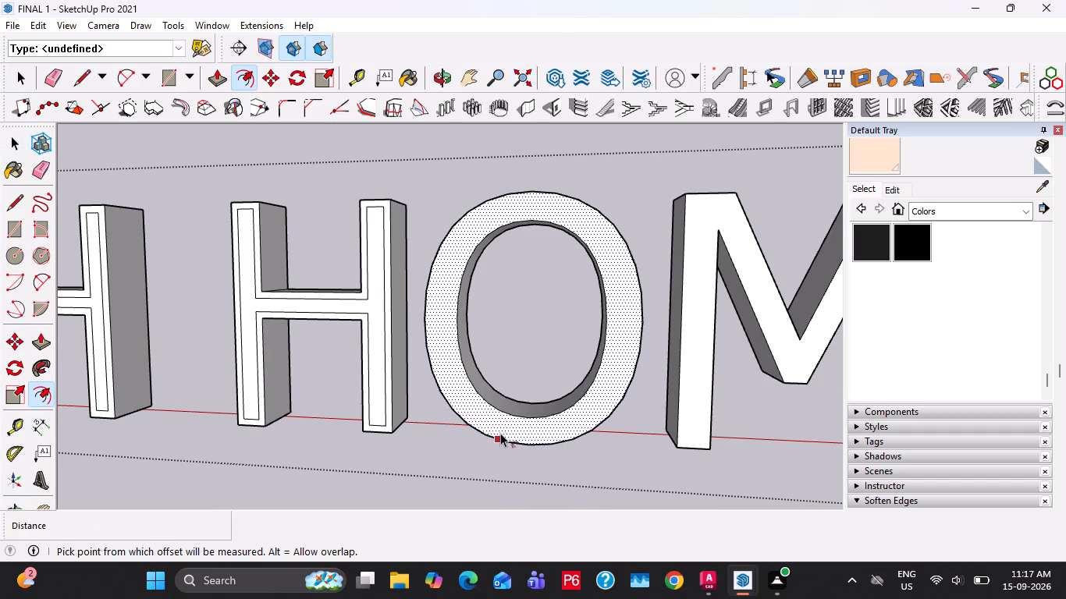
{"action": "left_click", "coordinate": [500, 428]}
{"action": "key", "text": "space"}
Offset the front face of the M in HOME inward by about 1/16".
{"action": "middle_click_drag", "start_coordinate": [634, 422], "coordinate": [477, 448], "text": "shift"}
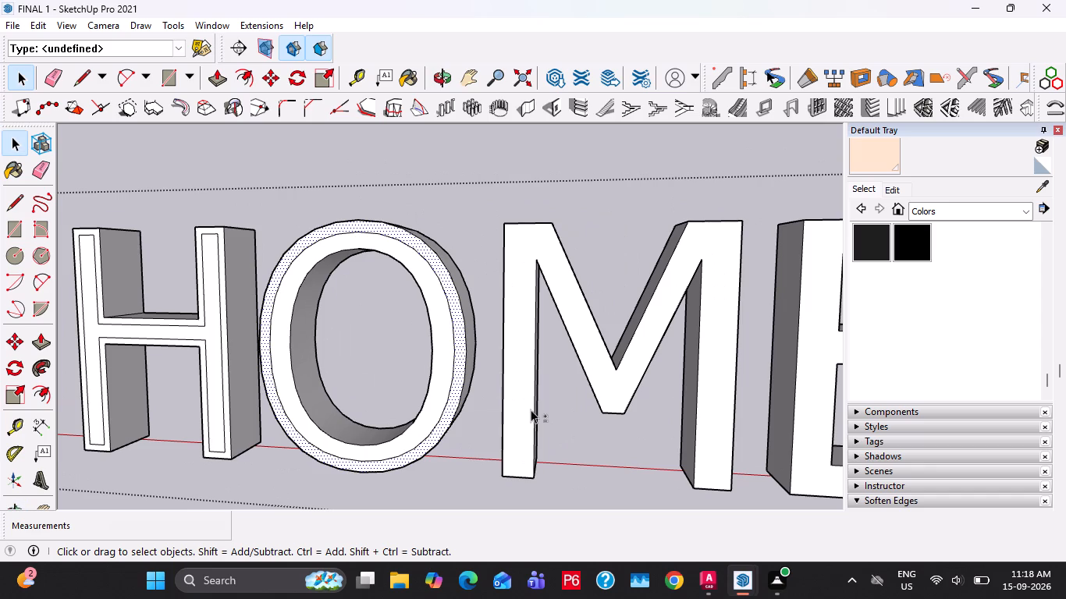
{"action": "left_click", "coordinate": [531, 409]}
{"action": "scroll", "coordinate": [532, 420], "scroll_direction": "up", "scroll_amount": 2}
{"action": "key", "text": "f"}
{"action": "left_click", "coordinate": [539, 429]}
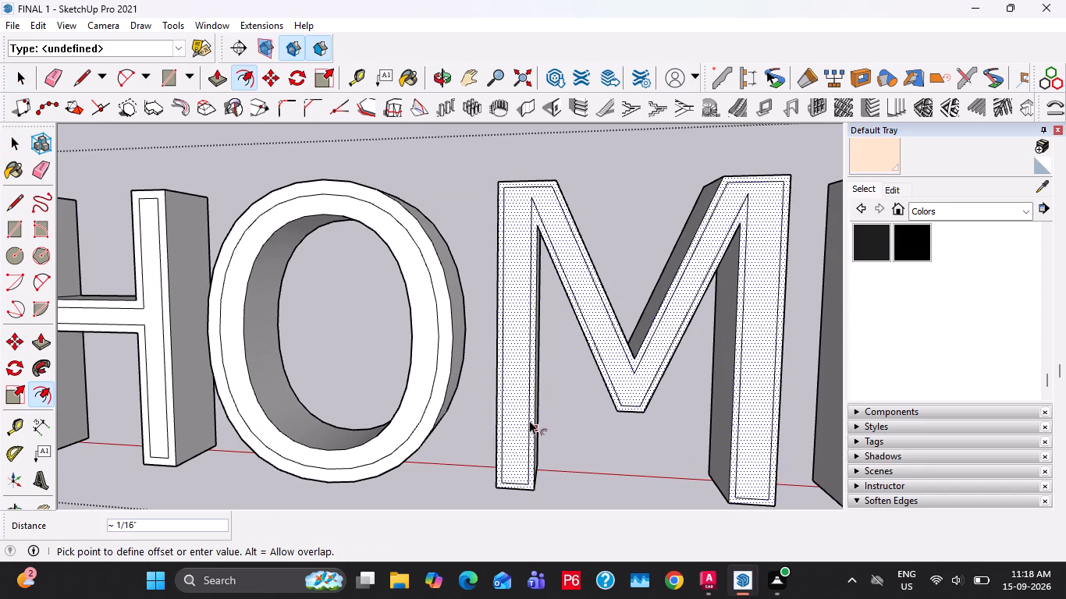
{"action": "left_click", "coordinate": [529, 420]}
Offset the front face of the E in HOME inward by 1/8" and close the lettering group.
{"action": "middle_click_drag", "start_coordinate": [547, 399], "coordinate": [440, 407], "text": "shift"}
{"action": "key", "text": "space"}
{"action": "middle_click_drag", "start_coordinate": [735, 402], "coordinate": [310, 402]}
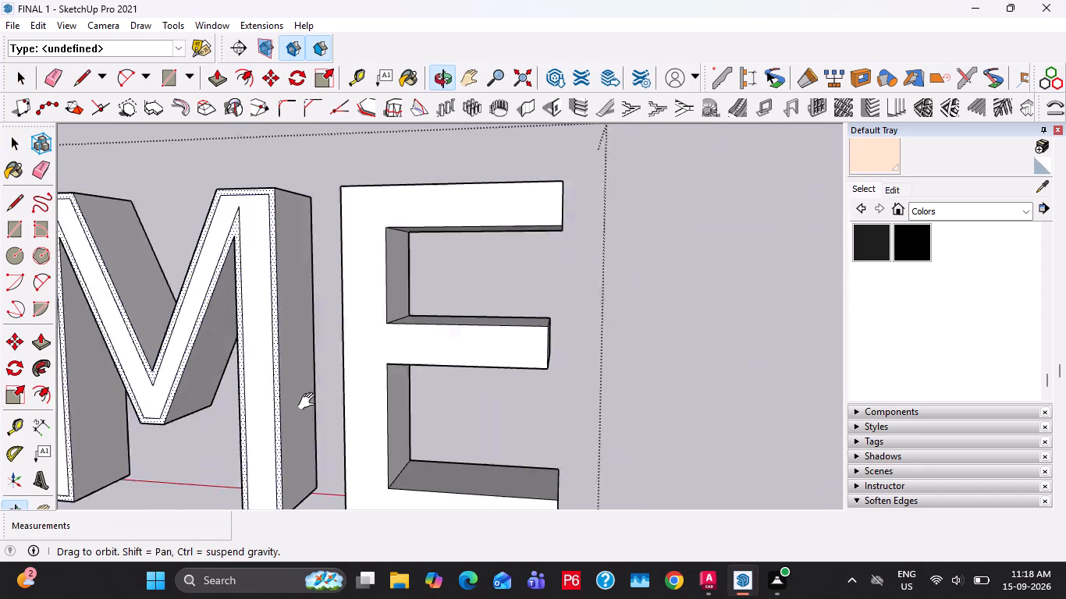
{"action": "middle_click_drag", "start_coordinate": [310, 402], "coordinate": [296, 392]}
{"action": "scroll", "coordinate": [372, 377], "scroll_direction": "down", "scroll_amount": 3}
{"action": "left_click", "coordinate": [328, 360]}
{"action": "scroll", "coordinate": [322, 363], "scroll_direction": "up", "scroll_amount": 4}
{"action": "key", "text": "f"}
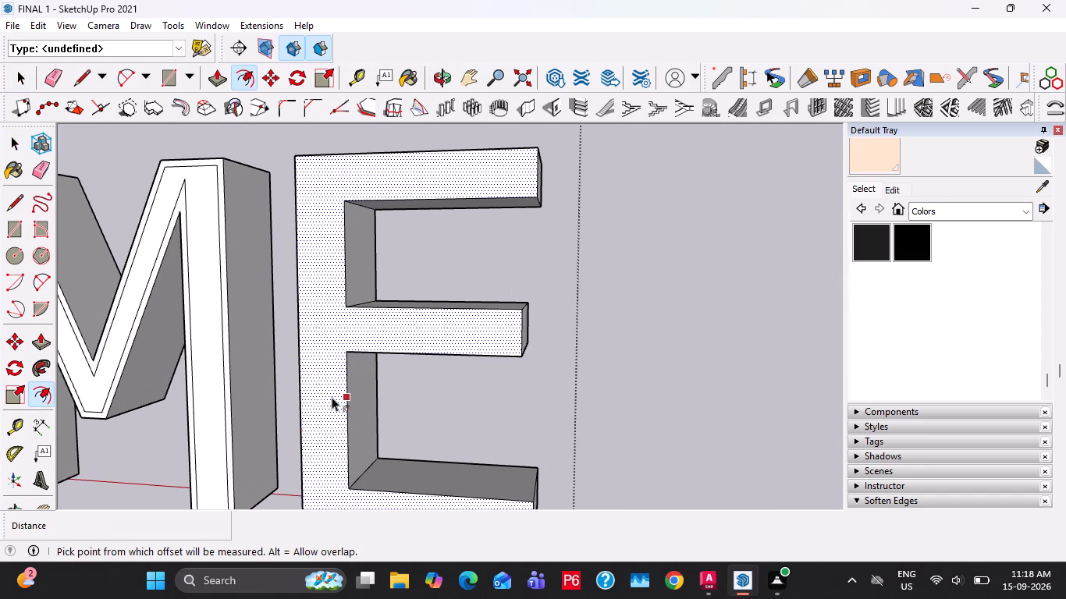
{"action": "left_click", "coordinate": [332, 397]}
{"action": "left_click", "coordinate": [336, 401]}
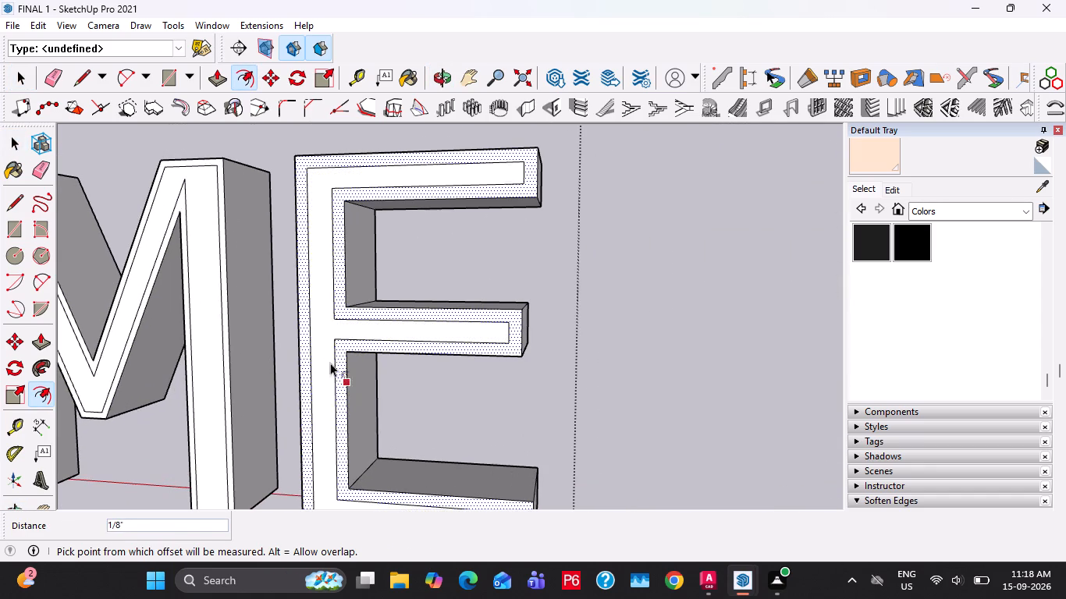
{"action": "scroll", "coordinate": [322, 334], "scroll_direction": "down", "scroll_amount": 6}
{"action": "key", "text": "space"}
{"action": "key", "text": "Escape"}
{"action": "key", "text": "Escape"}
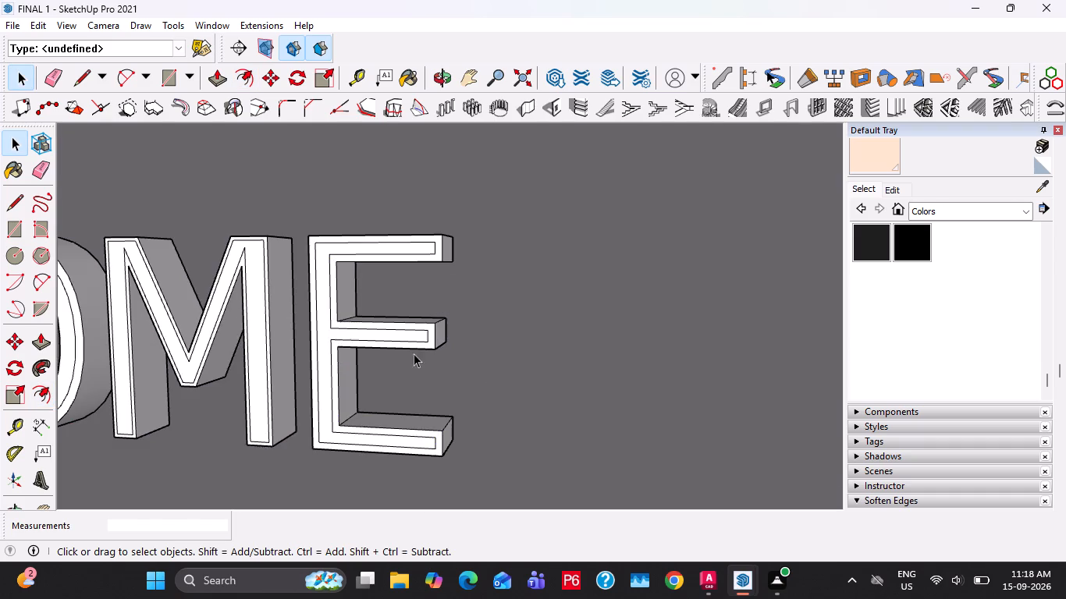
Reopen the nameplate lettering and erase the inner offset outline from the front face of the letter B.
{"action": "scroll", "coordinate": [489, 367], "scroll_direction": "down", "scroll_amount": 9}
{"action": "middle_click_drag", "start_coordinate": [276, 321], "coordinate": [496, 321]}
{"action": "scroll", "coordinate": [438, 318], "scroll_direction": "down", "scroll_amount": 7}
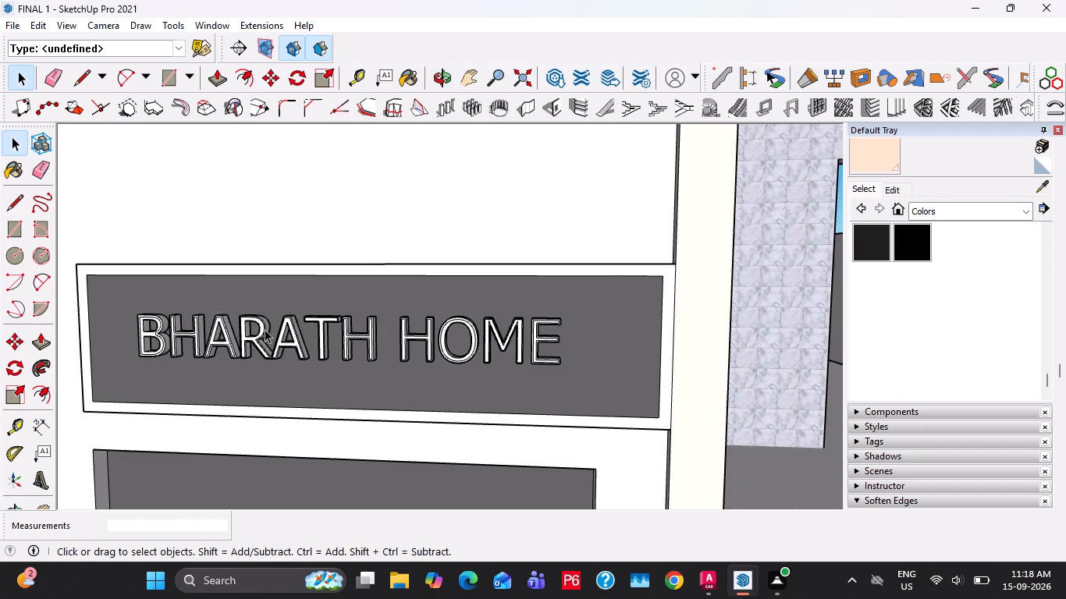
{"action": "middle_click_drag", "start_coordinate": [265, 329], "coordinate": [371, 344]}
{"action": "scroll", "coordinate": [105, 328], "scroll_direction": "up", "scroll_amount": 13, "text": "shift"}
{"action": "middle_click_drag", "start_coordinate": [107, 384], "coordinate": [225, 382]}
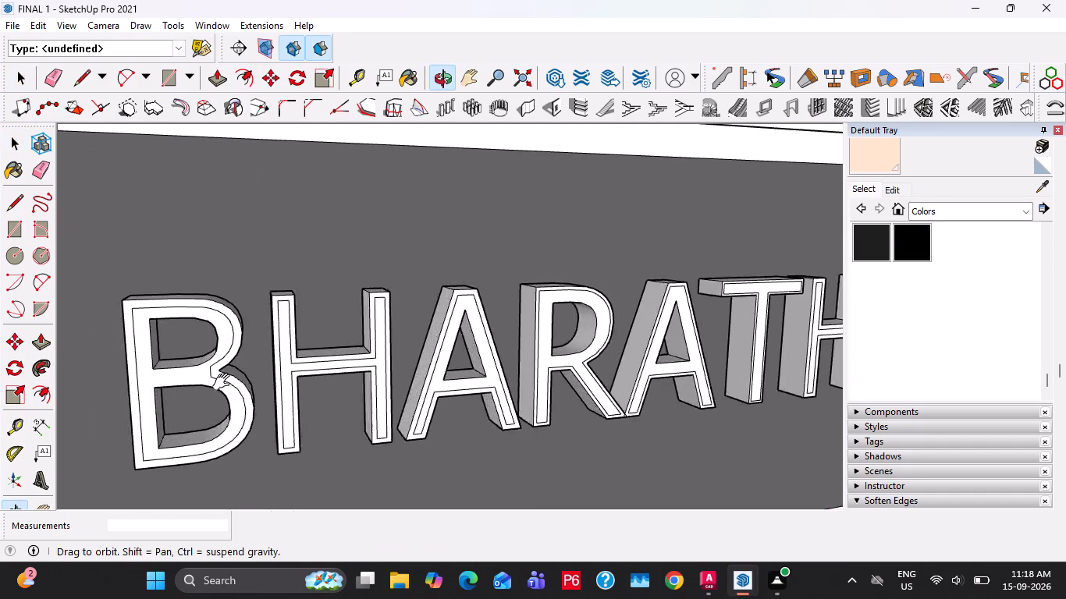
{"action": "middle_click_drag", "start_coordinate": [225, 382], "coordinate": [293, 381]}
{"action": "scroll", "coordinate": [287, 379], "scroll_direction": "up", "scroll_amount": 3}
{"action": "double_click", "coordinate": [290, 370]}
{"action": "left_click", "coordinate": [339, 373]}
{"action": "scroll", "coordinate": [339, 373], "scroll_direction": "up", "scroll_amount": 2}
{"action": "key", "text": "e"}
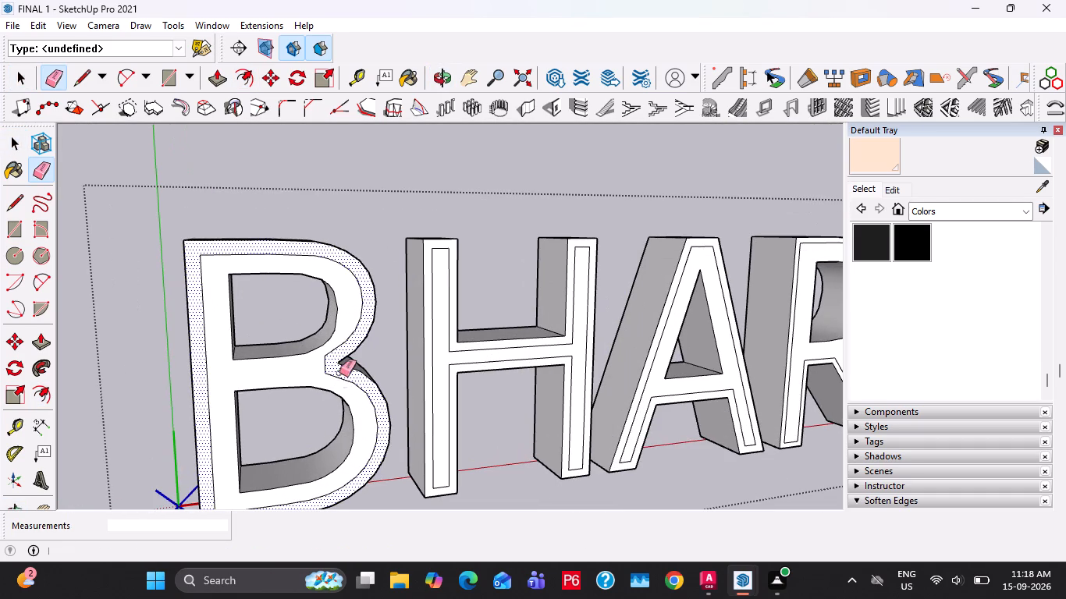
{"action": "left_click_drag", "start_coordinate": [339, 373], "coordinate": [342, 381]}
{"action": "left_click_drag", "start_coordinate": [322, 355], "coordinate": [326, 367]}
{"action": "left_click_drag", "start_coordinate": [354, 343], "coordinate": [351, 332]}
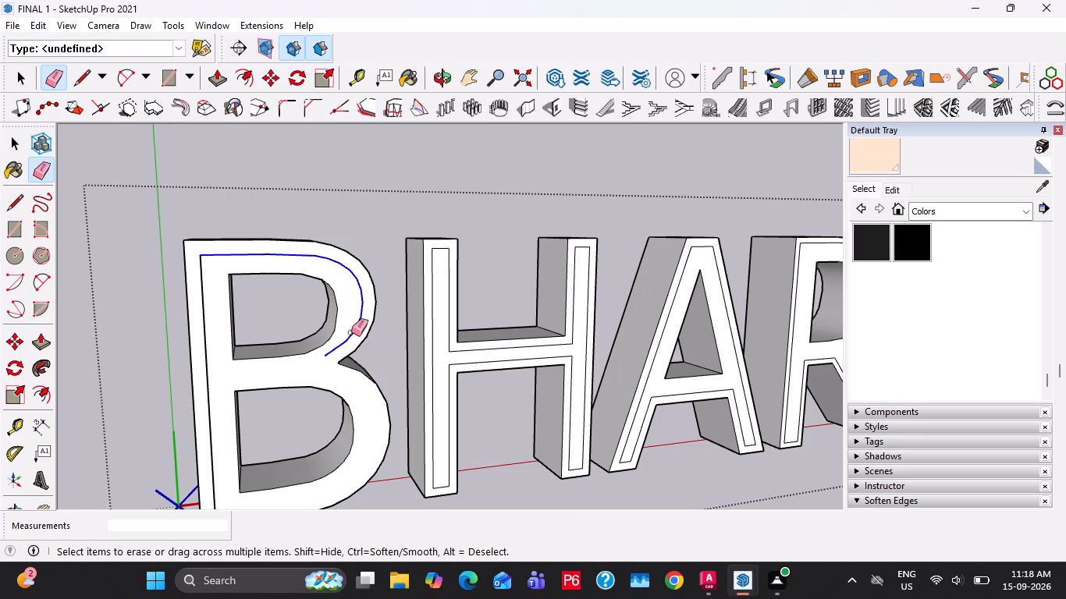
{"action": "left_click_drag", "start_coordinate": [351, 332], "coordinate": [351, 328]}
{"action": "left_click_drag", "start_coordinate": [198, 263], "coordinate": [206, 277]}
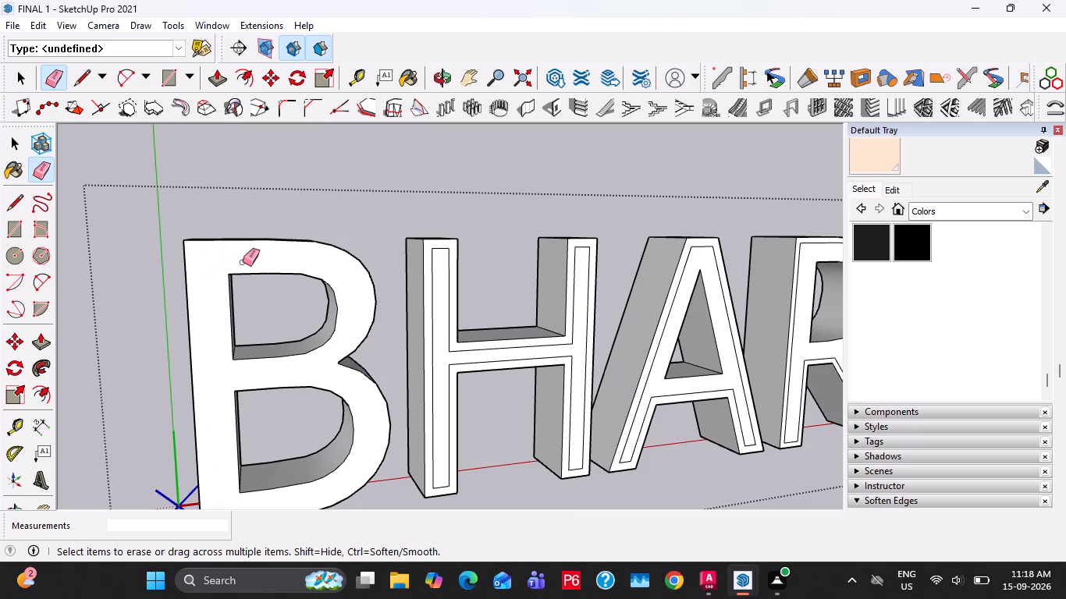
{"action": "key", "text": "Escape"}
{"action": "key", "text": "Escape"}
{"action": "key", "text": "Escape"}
Offset the outer edge of the letter B's front face slightly inward and close the nameplate lettering group.
{"action": "key", "text": "space"}
{"action": "type", "text": "f"}
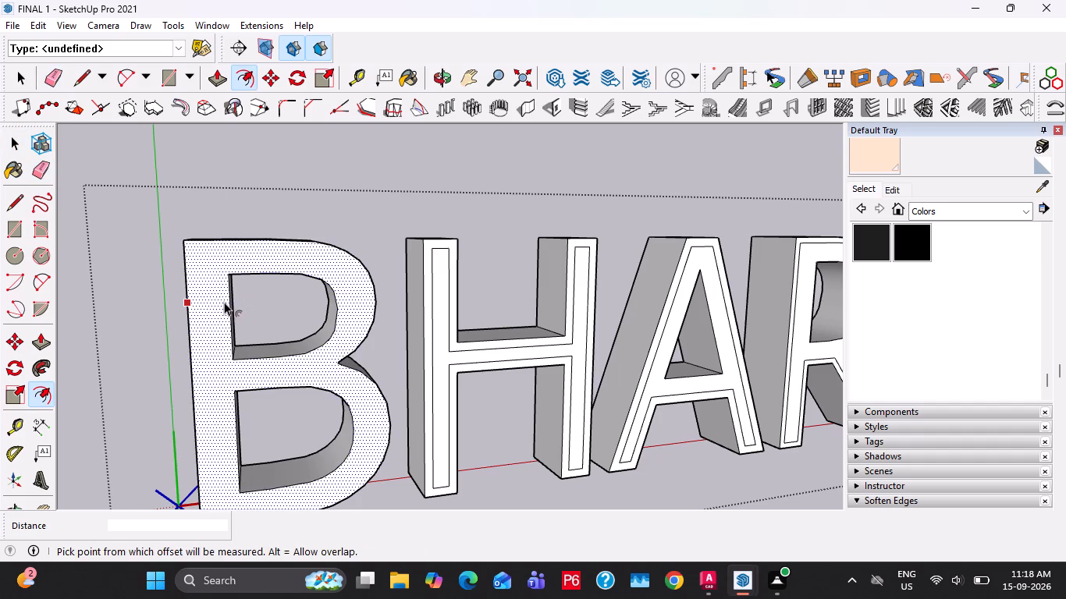
{"action": "left_click", "coordinate": [224, 302]}
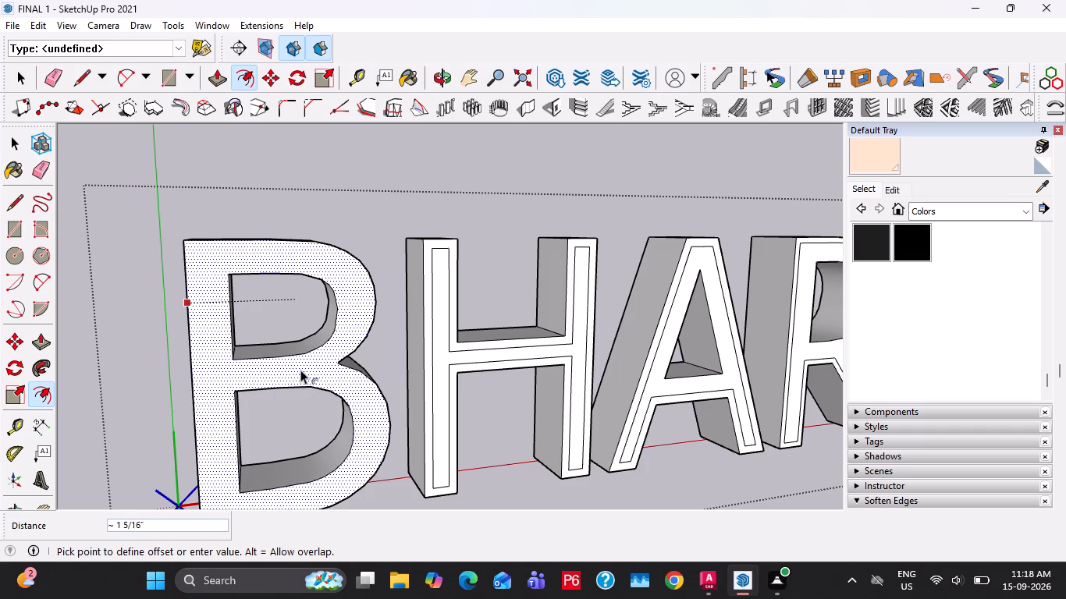
{"action": "left_click", "coordinate": [204, 353]}
{"action": "scroll", "coordinate": [303, 370], "scroll_direction": "up", "scroll_amount": 4}
{"action": "key", "text": "space"}
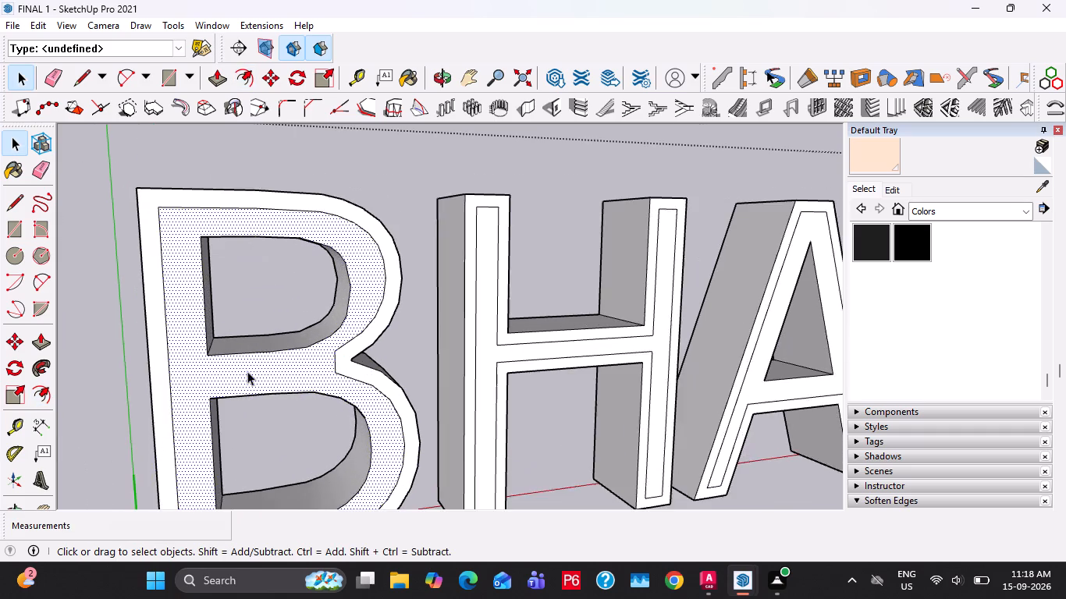
{"action": "scroll", "coordinate": [247, 371], "scroll_direction": "up", "scroll_amount": 2}
{"action": "scroll", "coordinate": [250, 375], "scroll_direction": "down", "scroll_amount": 15}
{"action": "key", "text": "Escape"}
{"action": "key", "text": "Escape"}
Examine the finished nameplate lettering, the boundary wall and the whole facade beside the reference building image.
{"action": "scroll", "coordinate": [294, 345], "scroll_direction": "down", "scroll_amount": 16}
{"action": "middle_click_drag", "start_coordinate": [416, 353], "coordinate": [275, 363]}
{"action": "scroll", "coordinate": [385, 332], "scroll_direction": "up", "scroll_amount": 5}
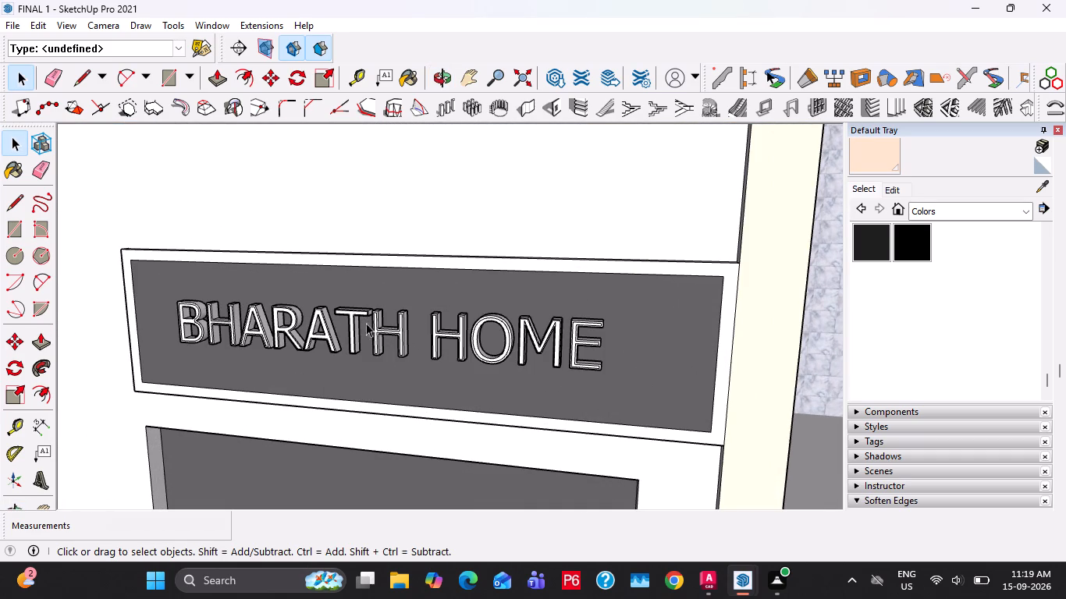
{"action": "scroll", "coordinate": [382, 404], "scroll_direction": "down", "scroll_amount": 14}
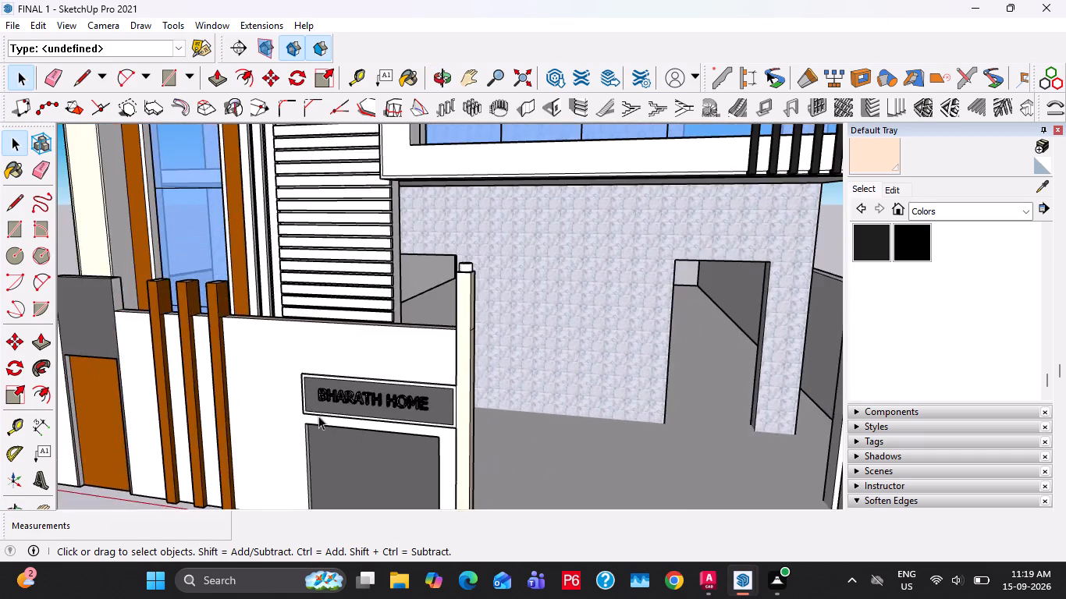
{"action": "middle_click_drag", "start_coordinate": [320, 395], "coordinate": [447, 374]}
{"action": "scroll", "coordinate": [438, 363], "scroll_direction": "down", "scroll_amount": 7}
{"action": "scroll", "coordinate": [323, 343], "scroll_direction": "down", "scroll_amount": 4}
{"action": "middle_click_drag", "start_coordinate": [347, 364], "coordinate": [187, 401], "text": "shift"}
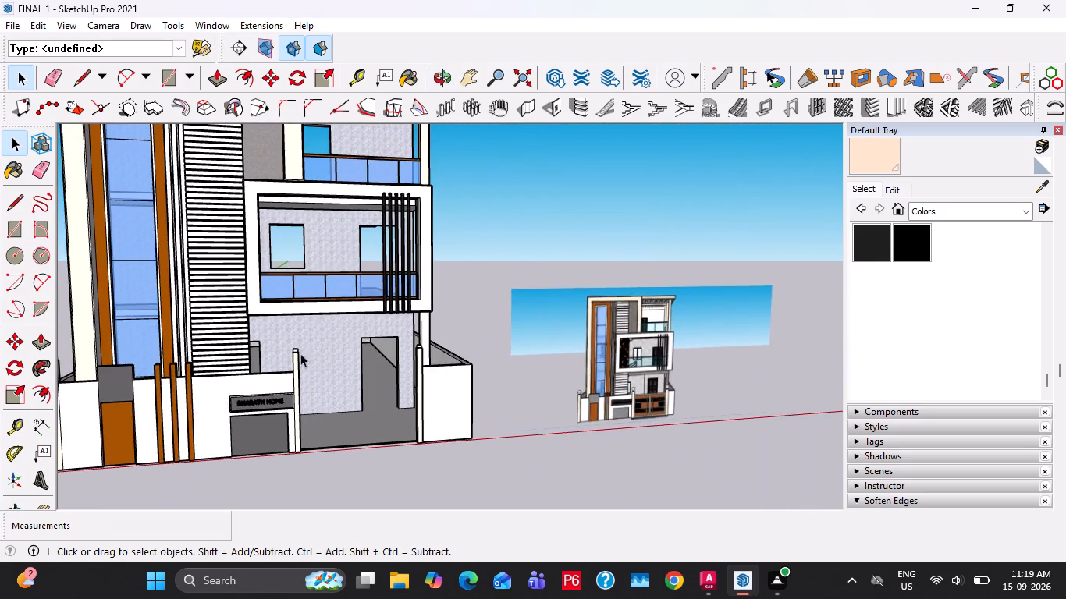
{"action": "scroll", "coordinate": [300, 362], "scroll_direction": "down", "scroll_amount": 6}
{"action": "middle_click_drag", "start_coordinate": [388, 366], "coordinate": [360, 408]}
{"action": "scroll", "coordinate": [348, 393], "scroll_direction": "down", "scroll_amount": 1}
{"action": "scroll", "coordinate": [200, 368], "scroll_direction": "up", "scroll_amount": 10}
Save the house model.
{"action": "key", "text": "ctrl+s"}
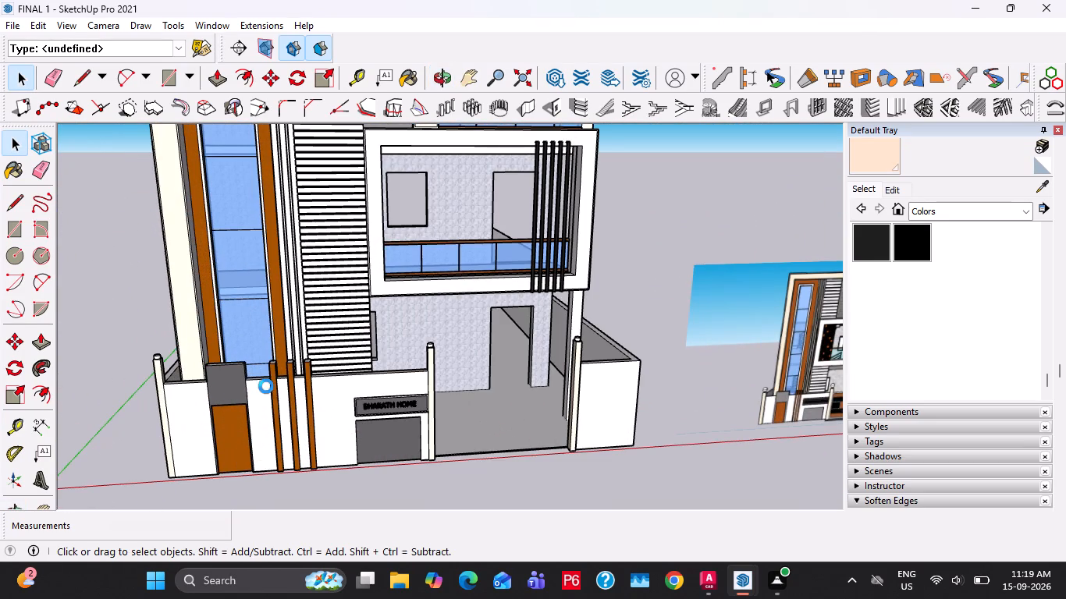
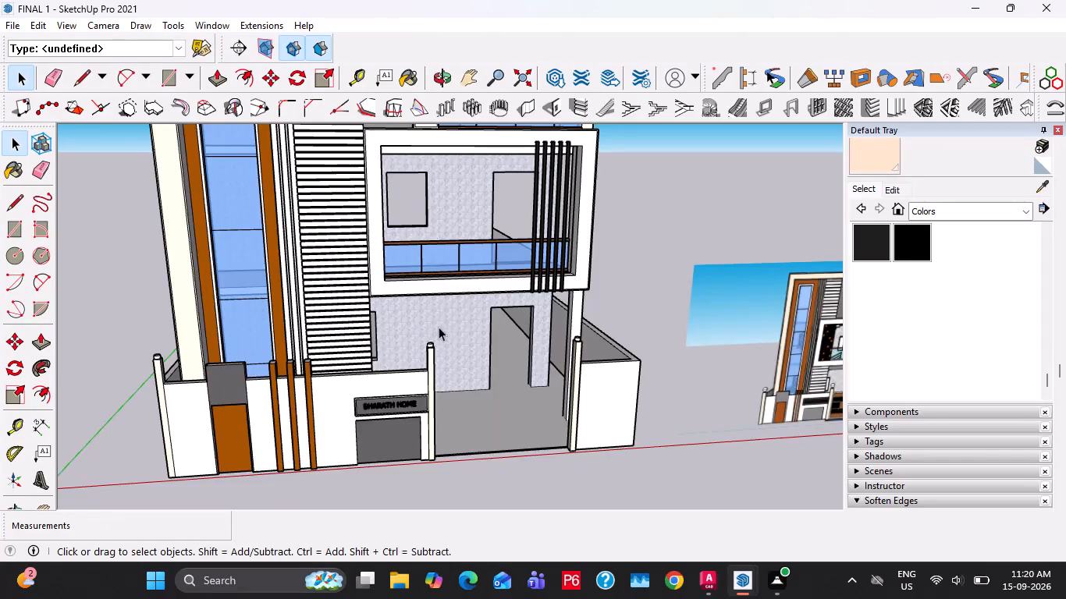
Examine the house facade, boundary wall, side walls and roof from several angles beside the reference building image.
{"action": "scroll", "coordinate": [307, 384], "scroll_direction": "down", "scroll_amount": 5}
{"action": "middle_click_drag", "start_coordinate": [464, 351], "coordinate": [415, 383]}
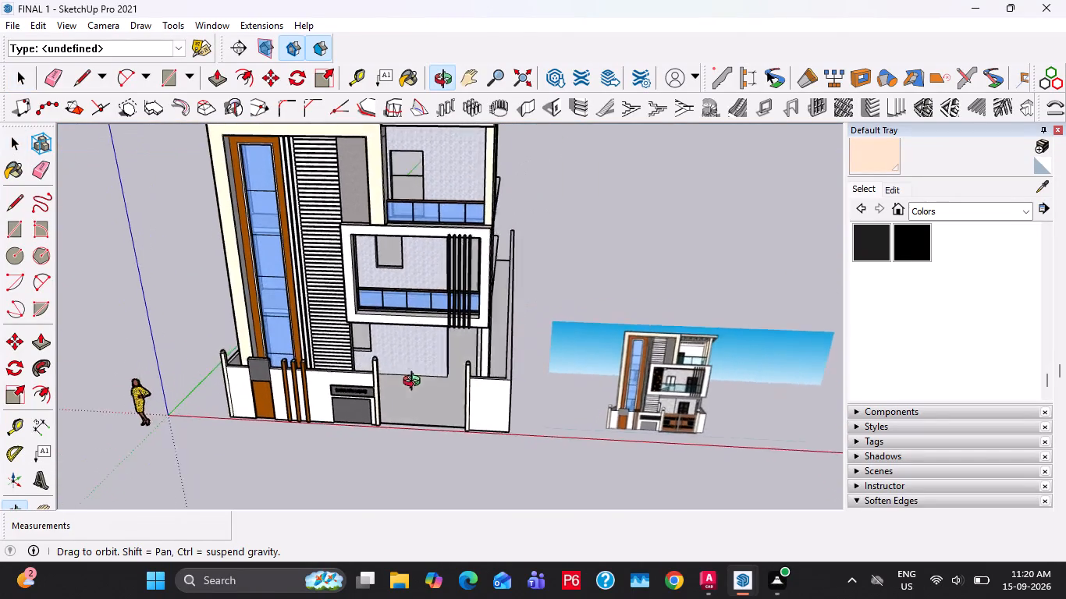
{"action": "middle_click_drag", "start_coordinate": [415, 383], "coordinate": [427, 364]}
{"action": "scroll", "coordinate": [431, 313], "scroll_direction": "down", "scroll_amount": 3}
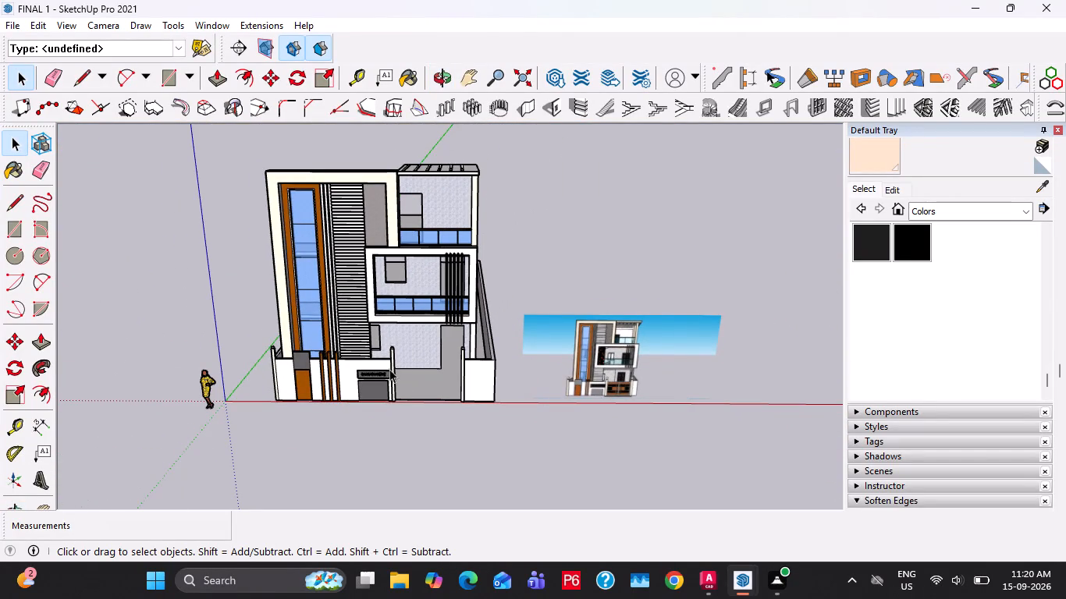
{"action": "middle_click_drag", "start_coordinate": [393, 367], "coordinate": [382, 347]}
{"action": "scroll", "coordinate": [384, 346], "scroll_direction": "down", "scroll_amount": 1}
{"action": "scroll", "coordinate": [362, 342], "scroll_direction": "up", "scroll_amount": 8}
{"action": "middle_click_drag", "start_coordinate": [282, 372], "coordinate": [396, 360]}
{"action": "scroll", "coordinate": [311, 331], "scroll_direction": "down", "scroll_amount": 5}
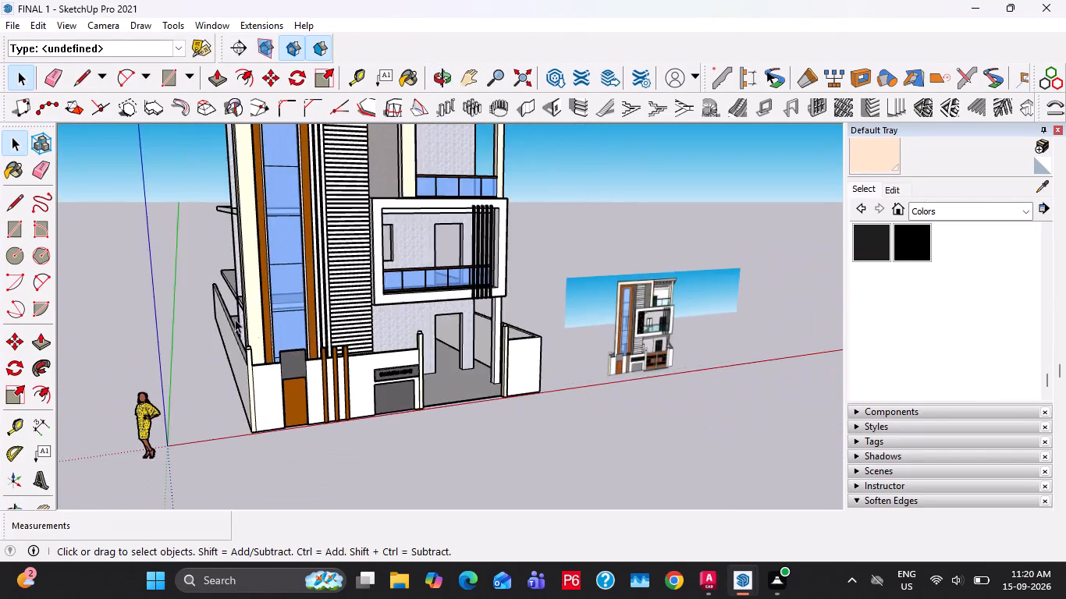
{"action": "middle_click_drag", "start_coordinate": [243, 322], "coordinate": [322, 348]}
{"action": "scroll", "coordinate": [254, 378], "scroll_direction": "up", "scroll_amount": 9}
{"action": "middle_click_drag", "start_coordinate": [279, 341], "coordinate": [393, 394]}
{"action": "scroll", "coordinate": [370, 359], "scroll_direction": "down", "scroll_amount": 6}
{"action": "middle_click_drag", "start_coordinate": [445, 340], "coordinate": [345, 356]}
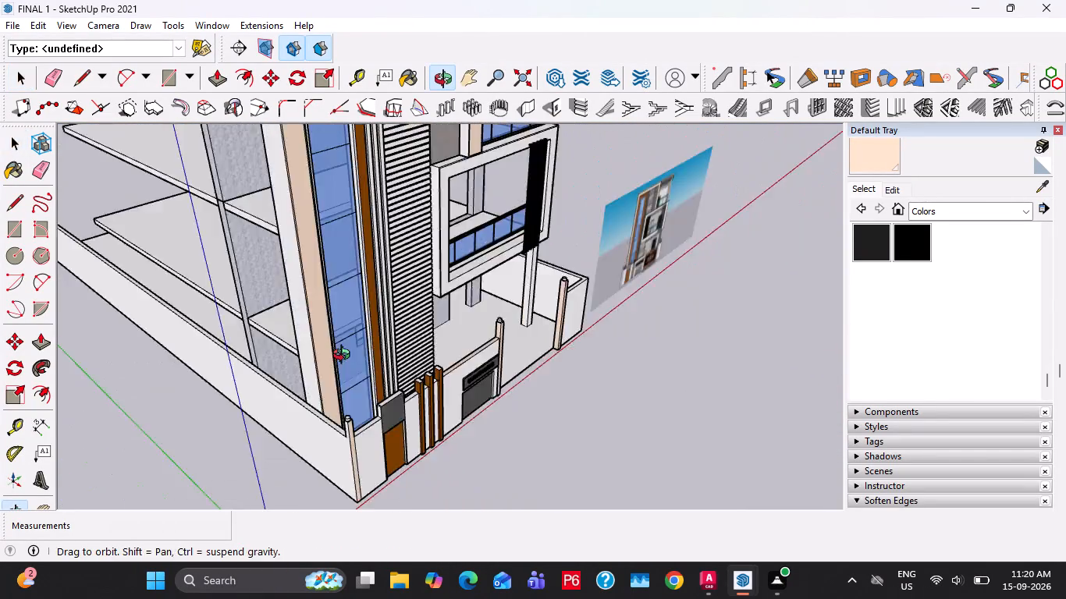
{"action": "middle_click_drag", "start_coordinate": [345, 356], "coordinate": [274, 357]}
{"action": "scroll", "coordinate": [275, 333], "scroll_direction": "down", "scroll_amount": 7}
{"action": "middle_click_drag", "start_coordinate": [486, 299], "coordinate": [276, 259]}
{"action": "scroll", "coordinate": [539, 300], "scroll_direction": "up", "scroll_amount": 10}
{"action": "middle_click_drag", "start_coordinate": [360, 362], "coordinate": [459, 290]}
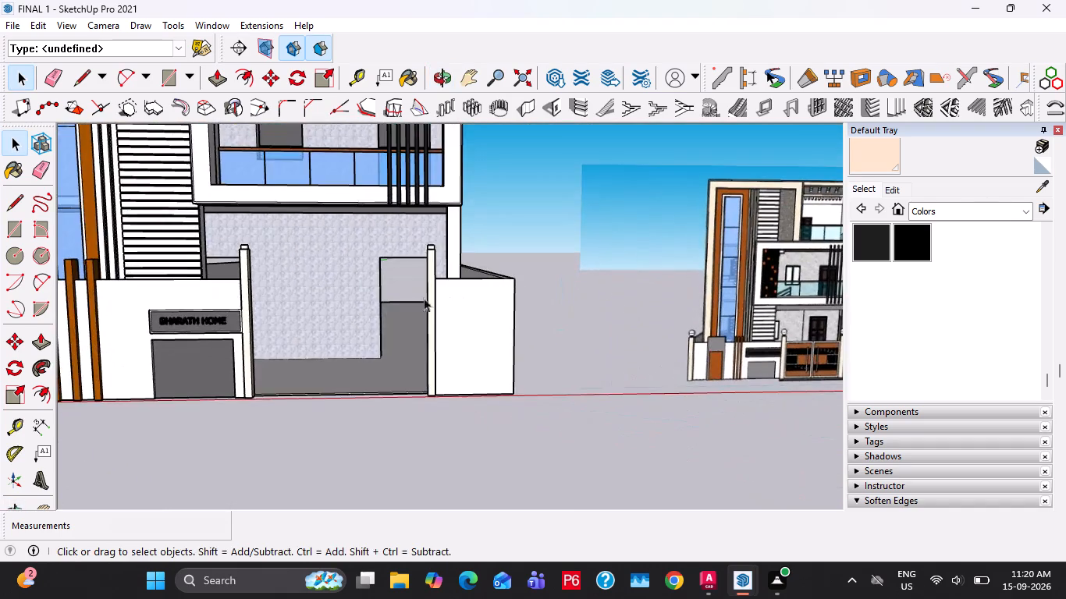
{"action": "scroll", "coordinate": [418, 299], "scroll_direction": "up", "scroll_amount": 1}
{"action": "scroll", "coordinate": [420, 303], "scroll_direction": "down", "scroll_amount": 4}
{"action": "middle_click_drag", "start_coordinate": [354, 319], "coordinate": [388, 341], "text": "shift"}
{"action": "scroll", "coordinate": [378, 324], "scroll_direction": "up", "scroll_amount": 10, "text": "shift"}
{"action": "scroll", "coordinate": [638, 327], "scroll_direction": "up", "scroll_amount": 3}
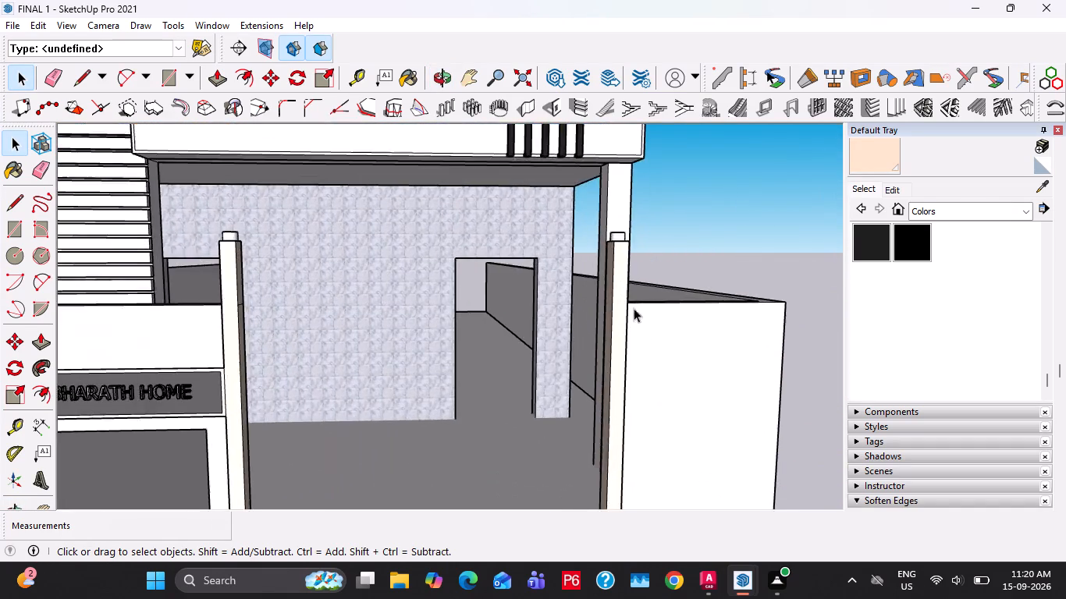
{"action": "scroll", "coordinate": [634, 308], "scroll_direction": "up", "scroll_amount": 6}
{"action": "middle_click_drag", "start_coordinate": [631, 334], "coordinate": [651, 426]}
{"action": "scroll", "coordinate": [579, 363], "scroll_direction": "down", "scroll_amount": 5}
{"action": "middle_click_drag", "start_coordinate": [628, 374], "coordinate": [531, 358]}
{"action": "scroll", "coordinate": [522, 347], "scroll_direction": "down", "scroll_amount": 10}
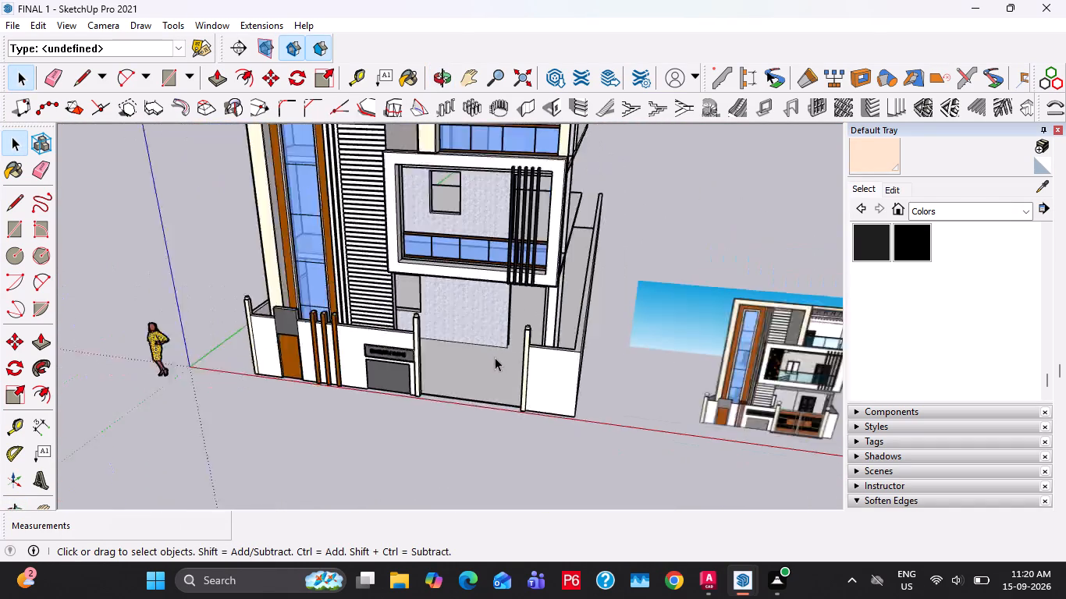
{"action": "scroll", "coordinate": [495, 357], "scroll_direction": "down", "scroll_amount": 2}
{"action": "middle_click_drag", "start_coordinate": [497, 374], "coordinate": [410, 325]}
{"action": "scroll", "coordinate": [414, 327], "scroll_direction": "up", "scroll_amount": 7}
{"action": "middle_click", "coordinate": [414, 327]}
{"action": "middle_click_drag", "start_coordinate": [336, 355], "coordinate": [639, 314]}
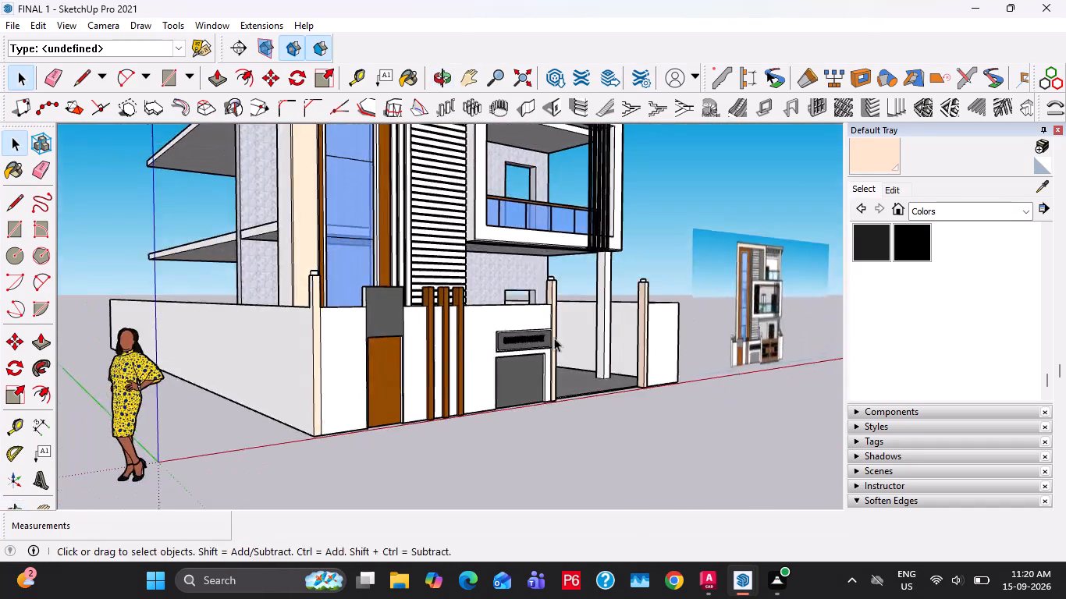
{"action": "middle_click_drag", "start_coordinate": [452, 413], "coordinate": [360, 425]}
{"action": "scroll", "coordinate": [370, 391], "scroll_direction": "up", "scroll_amount": 1}
{"action": "scroll", "coordinate": [363, 396], "scroll_direction": "down", "scroll_amount": 10}
{"action": "middle_click_drag", "start_coordinate": [392, 267], "coordinate": [346, 395]}
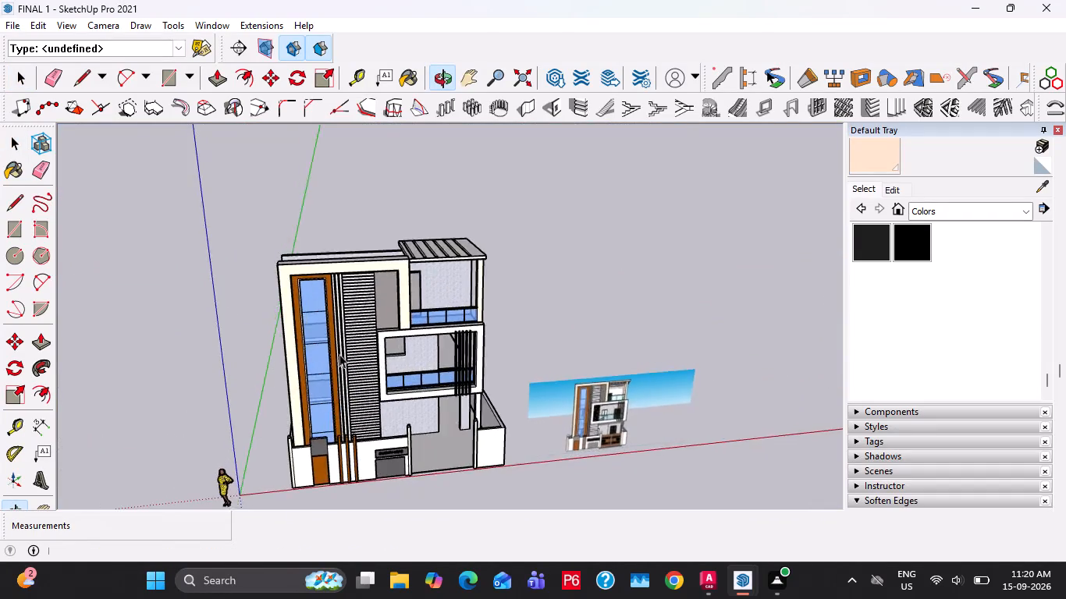
{"action": "scroll", "coordinate": [365, 303], "scroll_direction": "up", "scroll_amount": 9}
{"action": "middle_click_drag", "start_coordinate": [375, 258], "coordinate": [652, 336]}
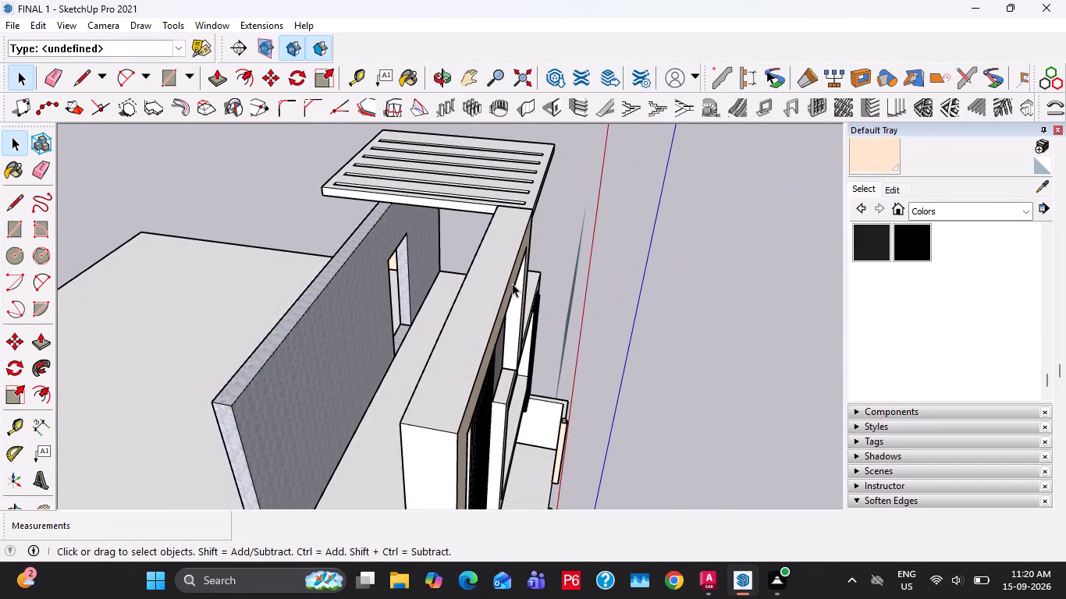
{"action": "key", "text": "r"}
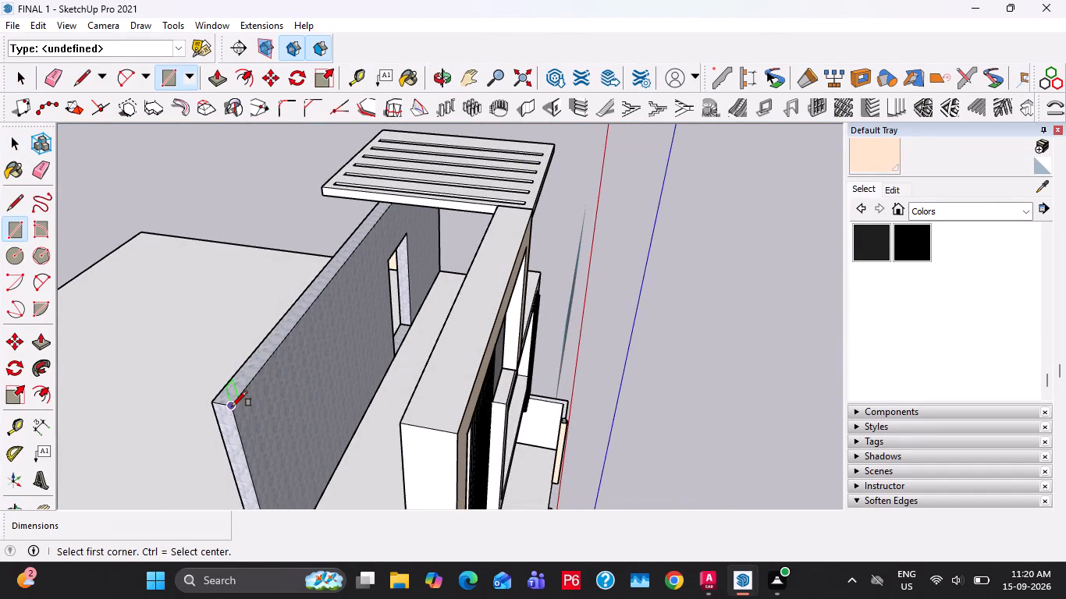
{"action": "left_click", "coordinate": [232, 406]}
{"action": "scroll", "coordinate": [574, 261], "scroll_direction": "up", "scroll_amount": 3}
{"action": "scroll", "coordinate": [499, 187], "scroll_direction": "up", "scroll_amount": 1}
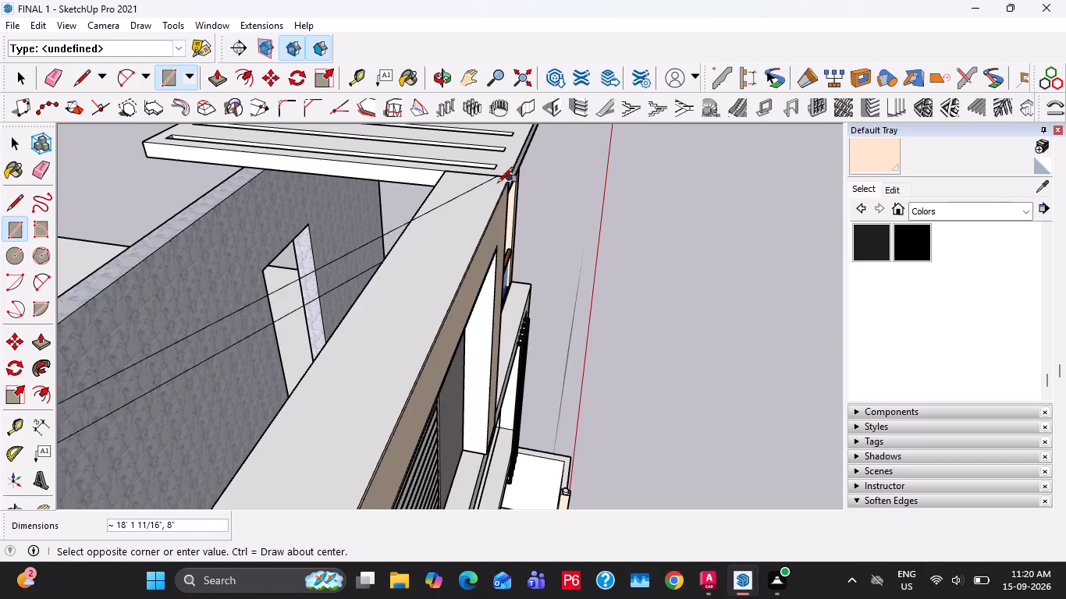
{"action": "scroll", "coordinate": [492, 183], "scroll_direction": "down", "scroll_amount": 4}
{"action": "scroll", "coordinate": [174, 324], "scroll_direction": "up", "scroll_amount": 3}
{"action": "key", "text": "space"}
Place a construction guide line along the top end edge of the tall facade frame at roof level.
{"action": "scroll", "coordinate": [307, 321], "scroll_direction": "down", "scroll_amount": 3}
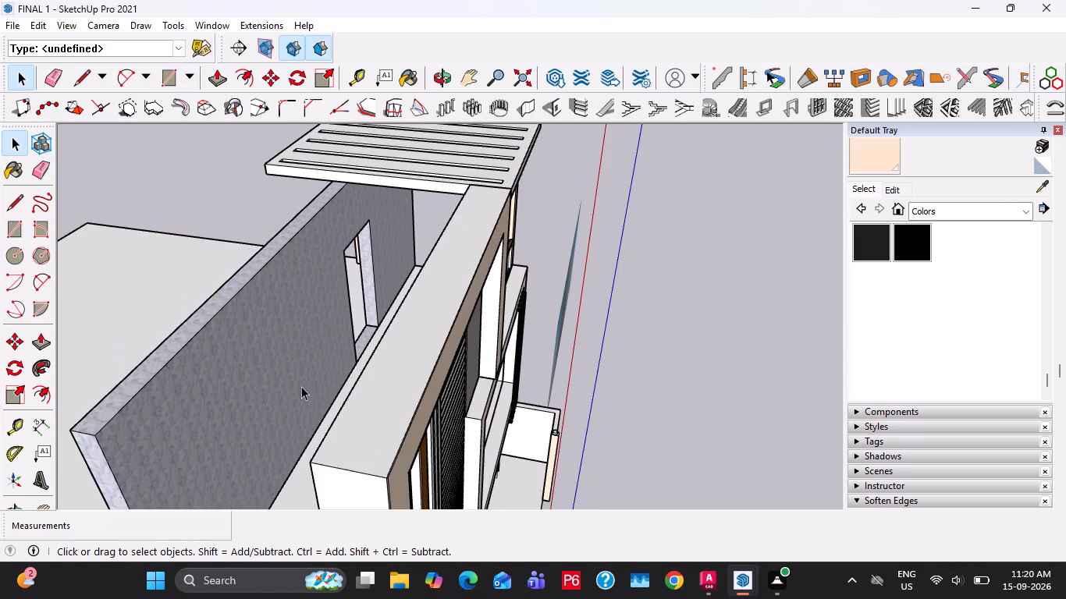
{"action": "middle_click_drag", "start_coordinate": [326, 367], "coordinate": [331, 356]}
{"action": "key", "text": "t"}
{"action": "double_click", "coordinate": [346, 419]}
{"action": "middle_click_drag", "start_coordinate": [331, 423], "coordinate": [366, 401]}
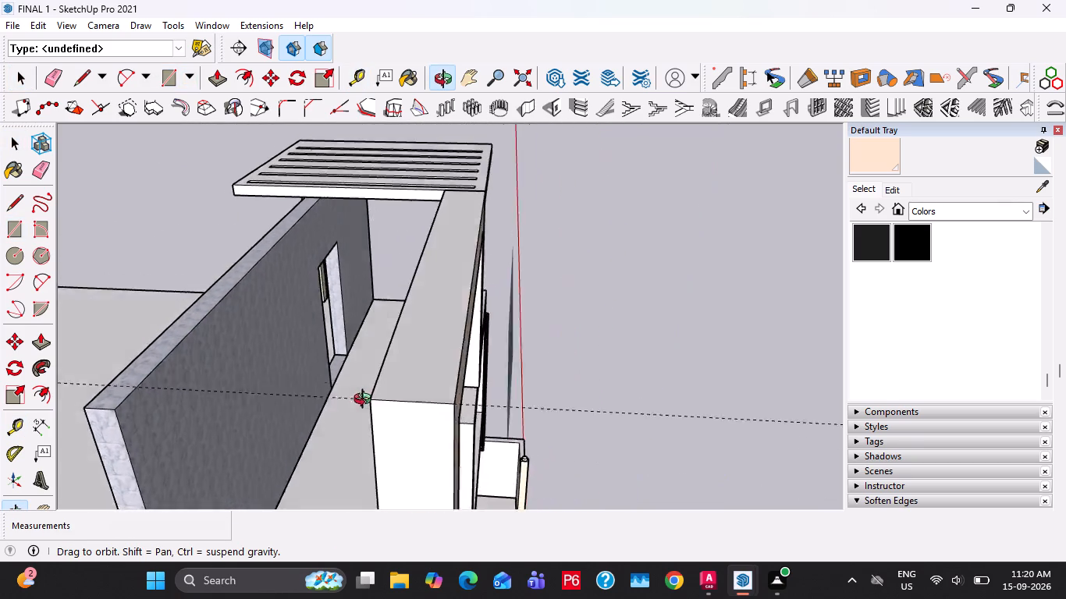
{"action": "middle_click_drag", "start_coordinate": [366, 401], "coordinate": [418, 349]}
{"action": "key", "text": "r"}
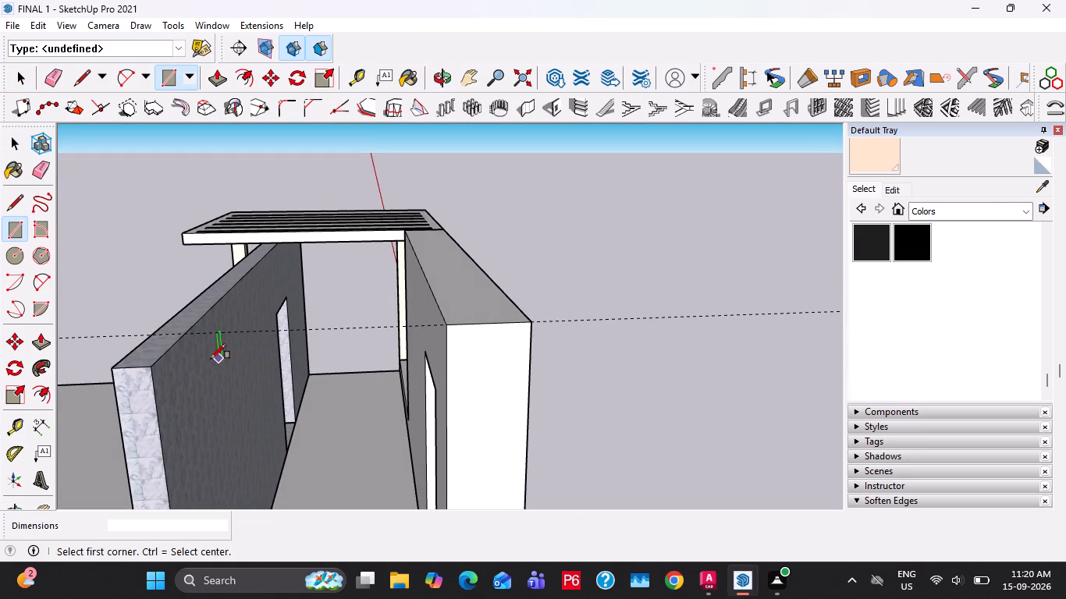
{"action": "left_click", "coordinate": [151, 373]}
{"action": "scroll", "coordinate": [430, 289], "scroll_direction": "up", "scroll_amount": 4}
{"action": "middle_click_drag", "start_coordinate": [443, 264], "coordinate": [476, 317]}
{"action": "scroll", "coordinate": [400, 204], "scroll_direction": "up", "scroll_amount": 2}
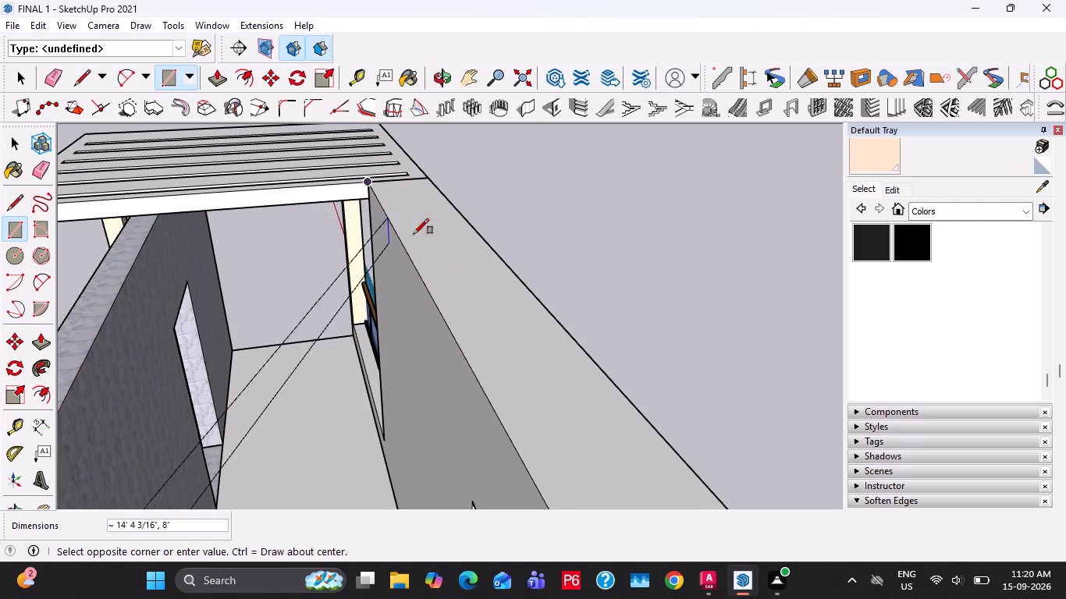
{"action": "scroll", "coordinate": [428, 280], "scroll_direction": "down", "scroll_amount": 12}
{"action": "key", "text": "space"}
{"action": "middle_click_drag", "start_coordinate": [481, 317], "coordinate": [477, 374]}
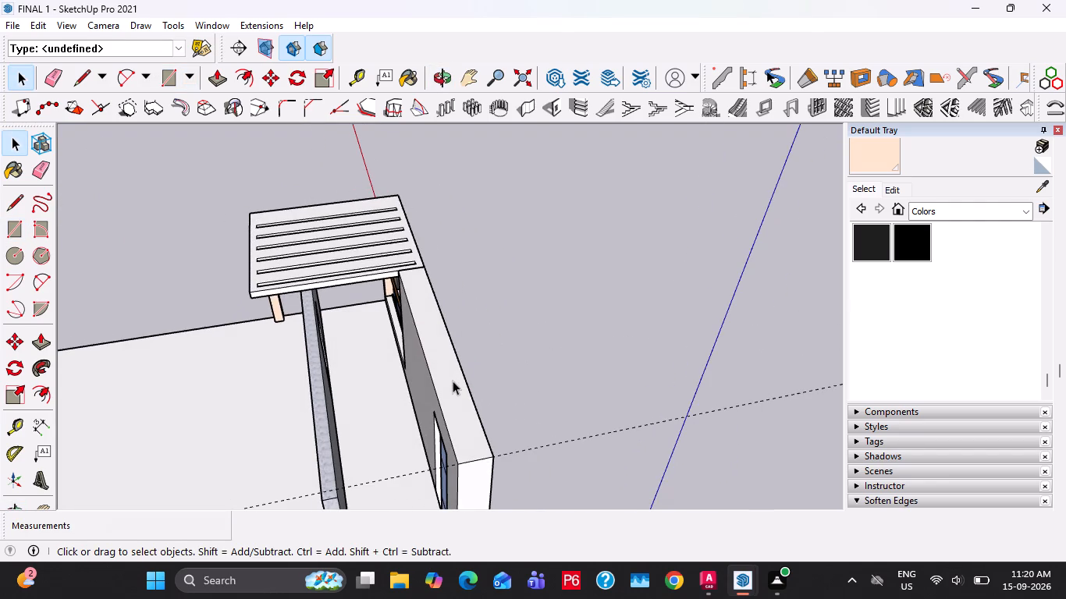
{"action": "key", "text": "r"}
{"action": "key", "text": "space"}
Open the top-floor textured wall and draw a 15' 7 3/8" line along its open side's base to the doorway, then close the group.
{"action": "double_click", "coordinate": [307, 325]}
{"action": "scroll", "coordinate": [308, 296], "scroll_direction": "up", "scroll_amount": 4}
{"action": "middle_click_drag", "start_coordinate": [303, 298], "coordinate": [363, 232]}
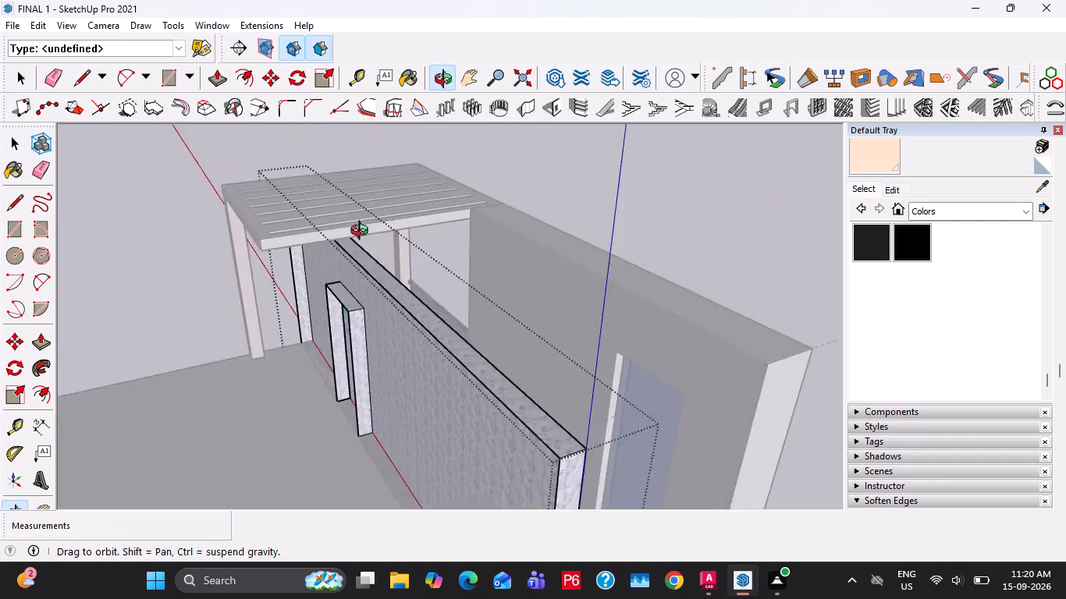
{"action": "middle_click_drag", "start_coordinate": [363, 232], "coordinate": [409, 218]}
{"action": "scroll", "coordinate": [412, 238], "scroll_direction": "up", "scroll_amount": 2}
{"action": "scroll", "coordinate": [381, 299], "scroll_direction": "down", "scroll_amount": 4}
{"action": "left_click", "coordinate": [447, 367]}
{"action": "scroll", "coordinate": [455, 377], "scroll_direction": "down", "scroll_amount": 3}
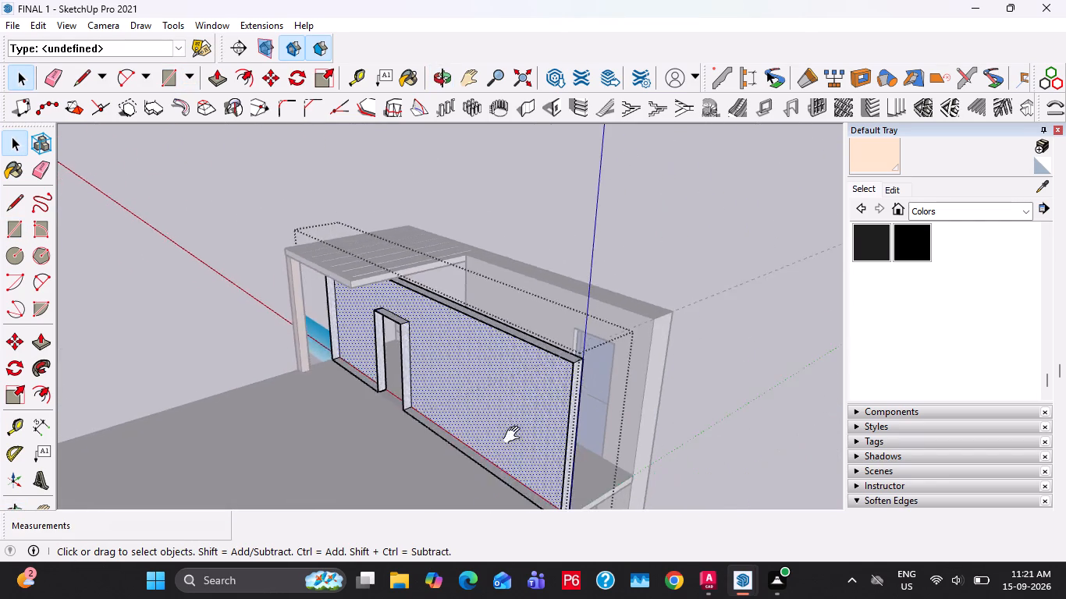
{"action": "middle_click_drag", "start_coordinate": [515, 435], "coordinate": [414, 167], "text": "shift"}
{"action": "scroll", "coordinate": [427, 184], "scroll_direction": "up", "scroll_amount": 6}
{"action": "left_click", "coordinate": [458, 226]}
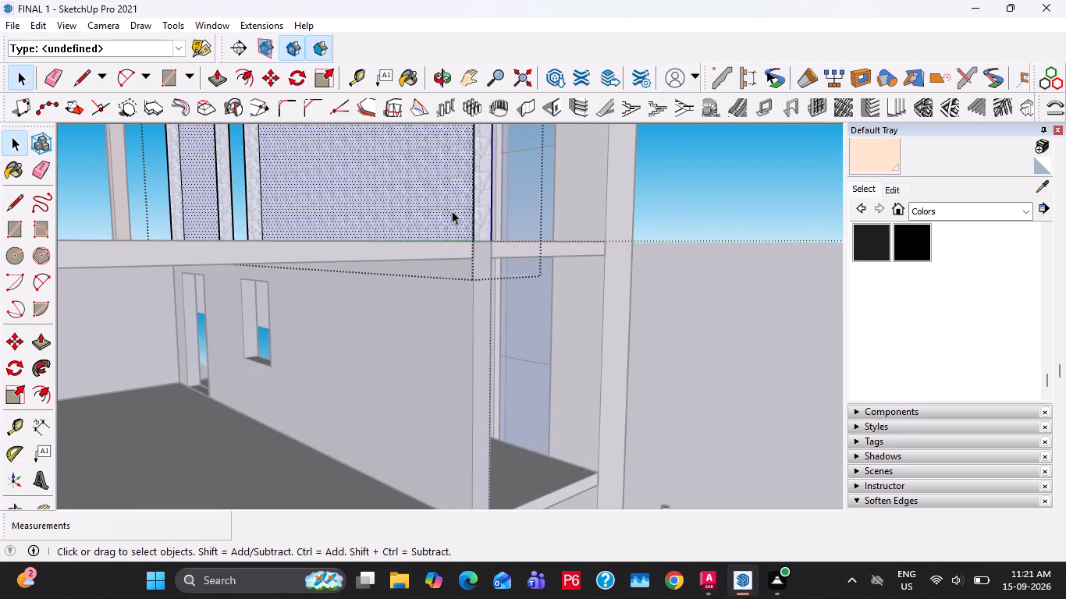
{"action": "middle_click_drag", "start_coordinate": [452, 219], "coordinate": [469, 292]}
{"action": "key", "text": "l"}
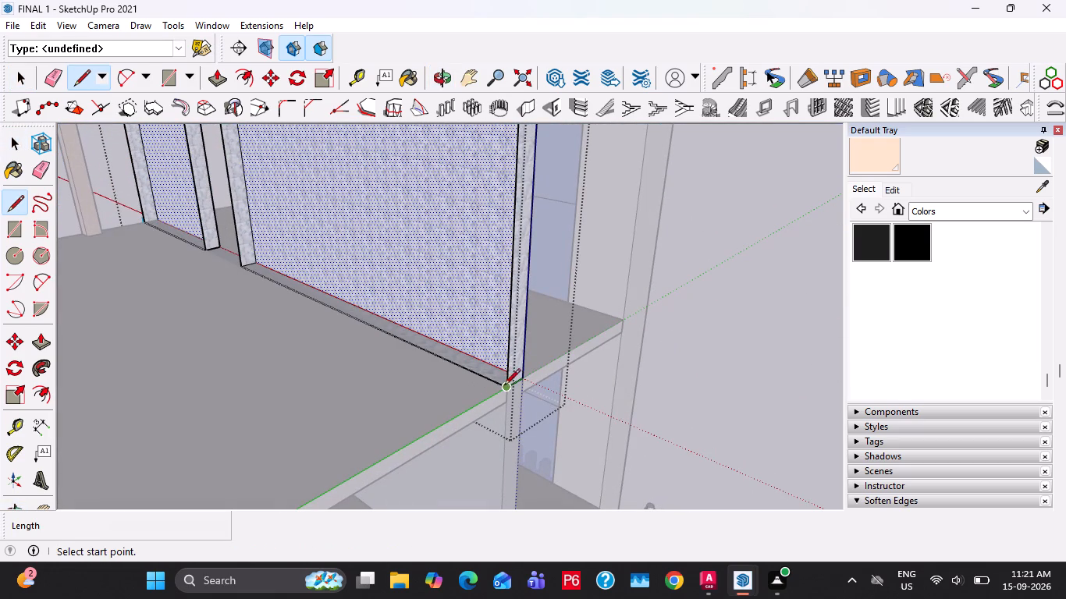
{"action": "left_click", "coordinate": [505, 386]}
{"action": "middle_click_drag", "start_coordinate": [263, 266], "coordinate": [337, 315], "text": "shift"}
{"action": "left_click", "coordinate": [314, 313]}
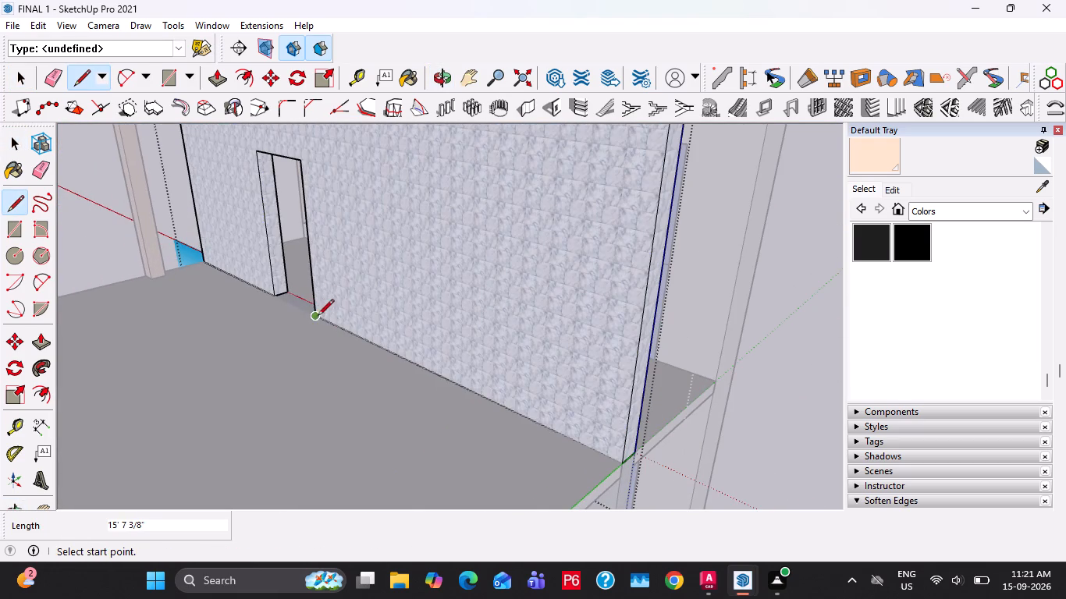
{"action": "key", "text": "space"}
{"action": "scroll", "coordinate": [348, 304], "scroll_direction": "down", "scroll_amount": 4}
{"action": "middle_click_drag", "start_coordinate": [410, 310], "coordinate": [287, 342]}
{"action": "key", "text": "Escape"}
{"action": "key", "text": "Escape"}
Examine the top-floor textured wall again and the upper storeys of the front facade.
{"action": "middle_click_drag", "start_coordinate": [326, 190], "coordinate": [241, 229]}
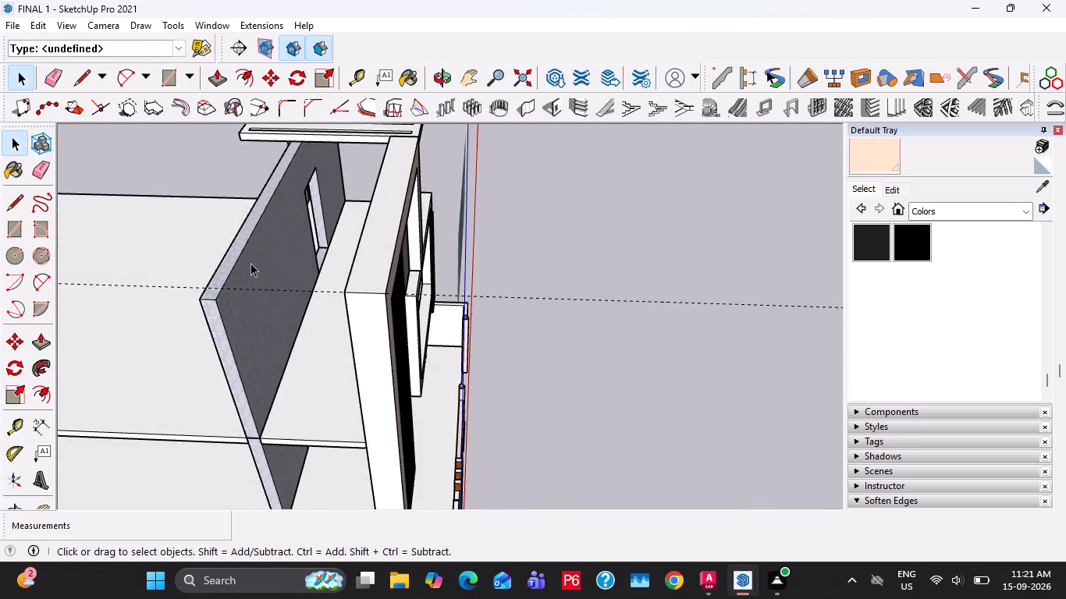
{"action": "scroll", "coordinate": [241, 276], "scroll_direction": "up", "scroll_amount": 3}
{"action": "double_click", "coordinate": [240, 266]}
{"action": "middle_click_drag", "start_coordinate": [254, 240], "coordinate": [27, 285], "text": "shift"}
{"action": "key", "text": "Escape"}
{"action": "key", "text": "Escape"}
{"action": "middle_click_drag", "start_coordinate": [380, 292], "coordinate": [255, 203]}
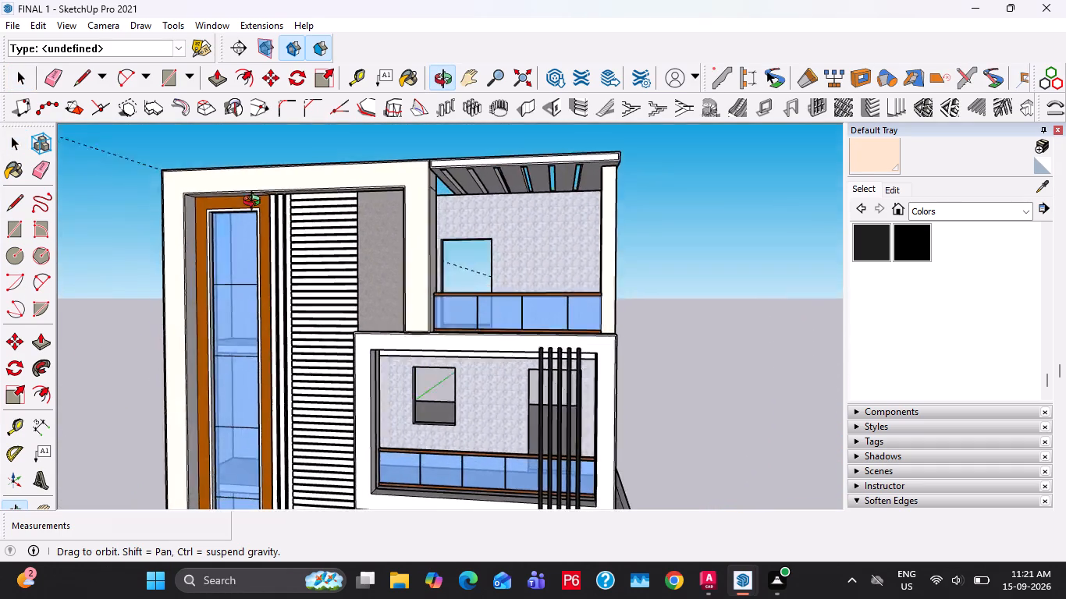
{"action": "middle_click_drag", "start_coordinate": [255, 203], "coordinate": [218, 127]}
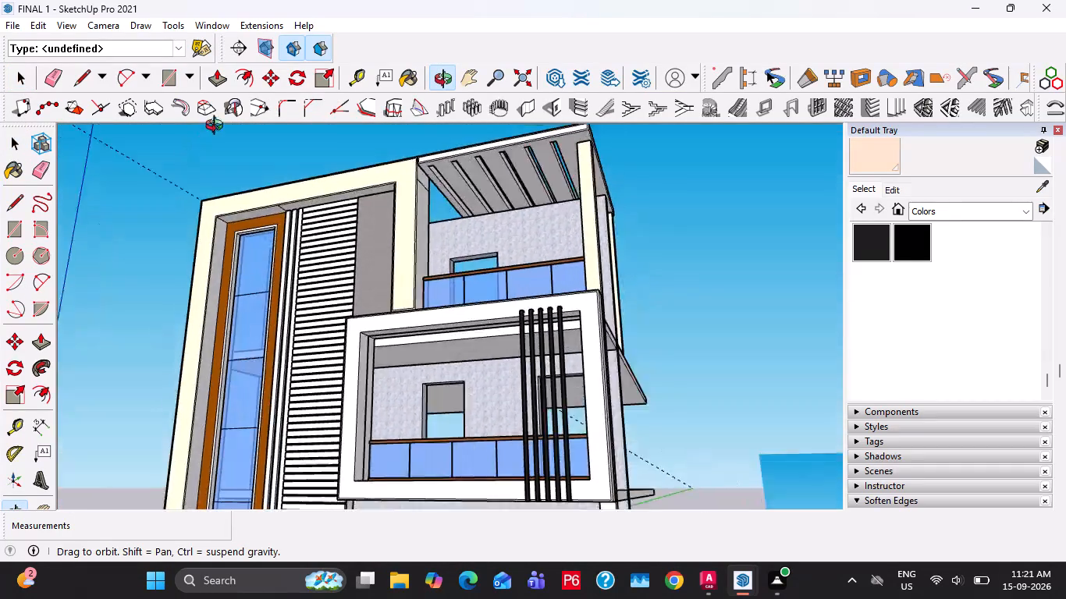
{"action": "middle_click_drag", "start_coordinate": [218, 127], "coordinate": [281, 176]}
Open the pergola slab and cap its second slot from the outer end by drawing a 4" line across it and erasing that line.
{"action": "scroll", "coordinate": [567, 236], "scroll_direction": "up", "scroll_amount": 3}
{"action": "middle_click_drag", "start_coordinate": [535, 232], "coordinate": [569, 465]}
{"action": "middle_click_drag", "start_coordinate": [688, 314], "coordinate": [649, 319], "text": "shift"}
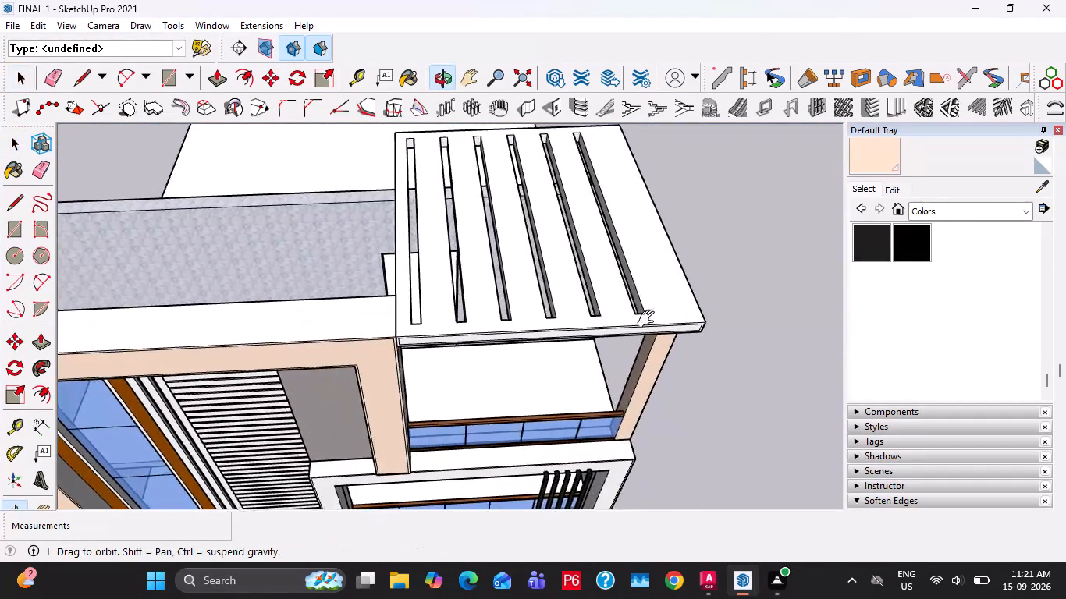
{"action": "middle_click_drag", "start_coordinate": [649, 319], "coordinate": [414, 356], "text": "shift"}
{"action": "double_click", "coordinate": [389, 303]}
{"action": "scroll", "coordinate": [387, 362], "scroll_direction": "up", "scroll_amount": 4}
{"action": "left_click", "coordinate": [391, 301]}
{"action": "scroll", "coordinate": [381, 319], "scroll_direction": "up", "scroll_amount": 5}
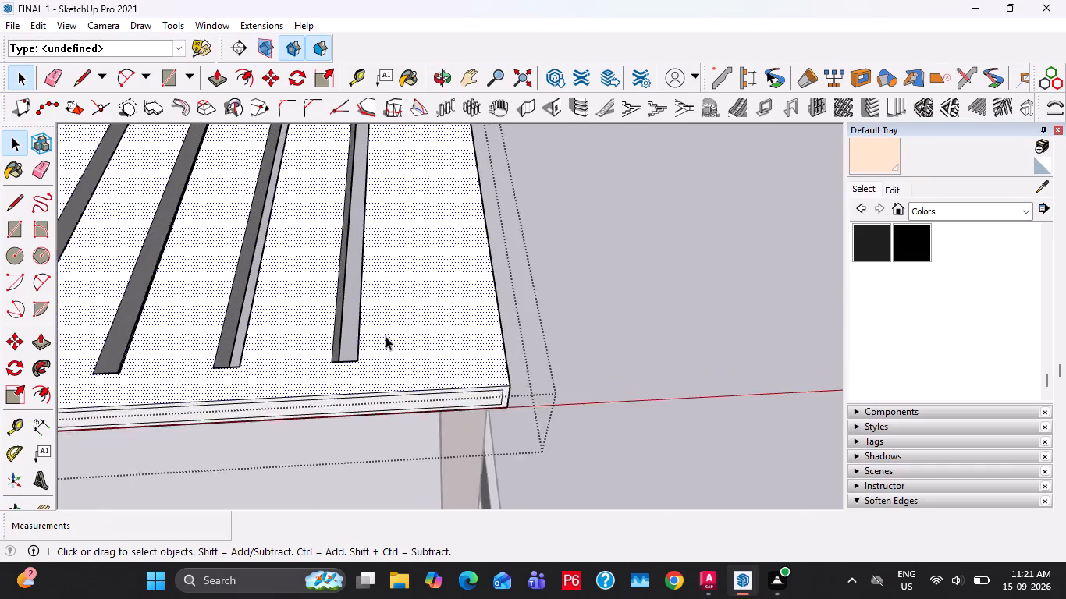
{"action": "scroll", "coordinate": [386, 336], "scroll_direction": "up", "scroll_amount": 2}
{"action": "left_click", "coordinate": [401, 339]}
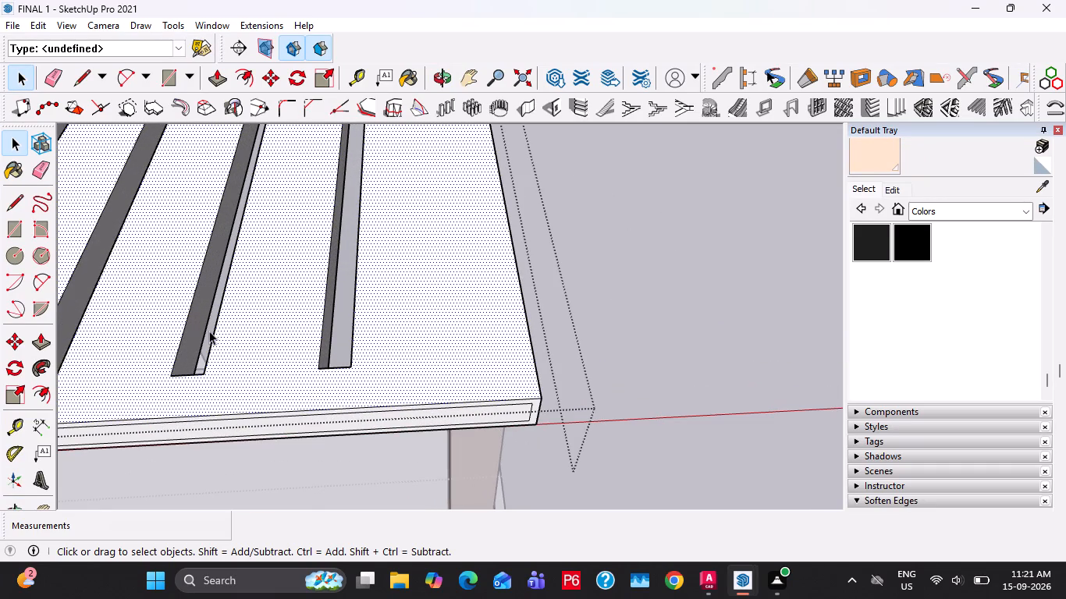
{"action": "key", "text": "l"}
{"action": "left_click", "coordinate": [187, 320]}
{"action": "left_click", "coordinate": [213, 314]}
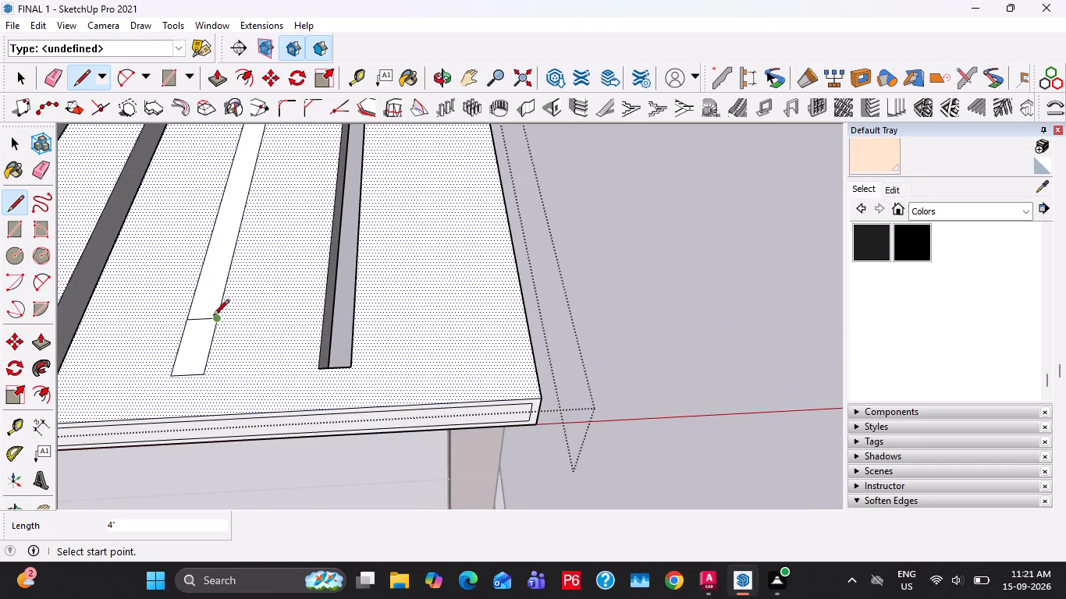
{"action": "key", "text": "space"}
{"action": "key", "text": "e"}
{"action": "left_click_drag", "start_coordinate": [206, 317], "coordinate": [208, 304]}
{"action": "key", "text": "space"}
{"action": "double_click", "coordinate": [204, 330]}
{"action": "scroll", "coordinate": [204, 329], "scroll_direction": "down", "scroll_amount": 2}
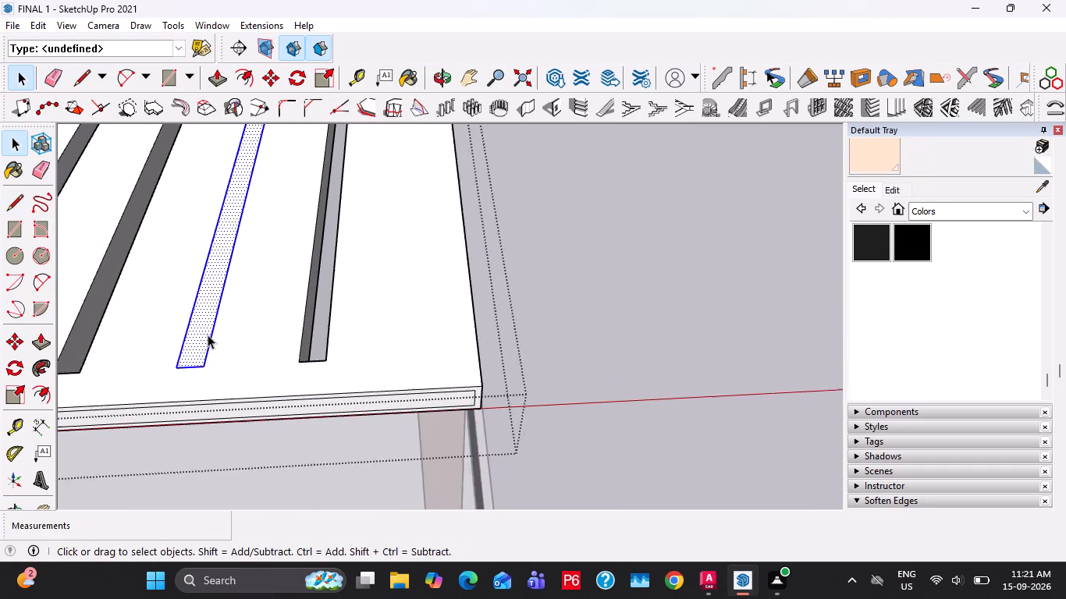
{"action": "scroll", "coordinate": [208, 335], "scroll_direction": "down", "scroll_amount": 2}
{"action": "key", "text": "m"}
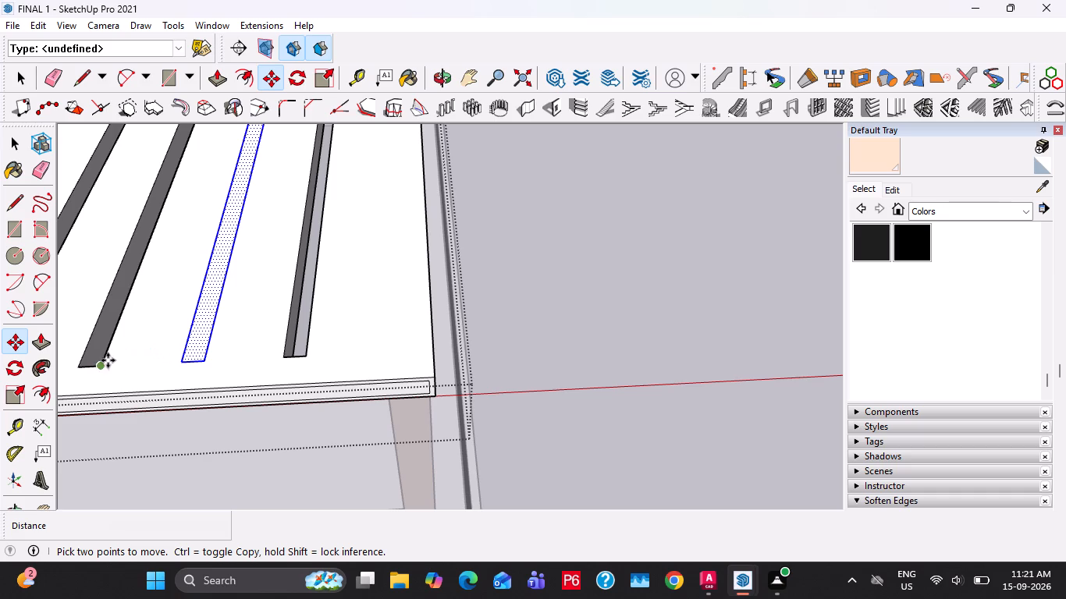
{"action": "key", "text": "space"}
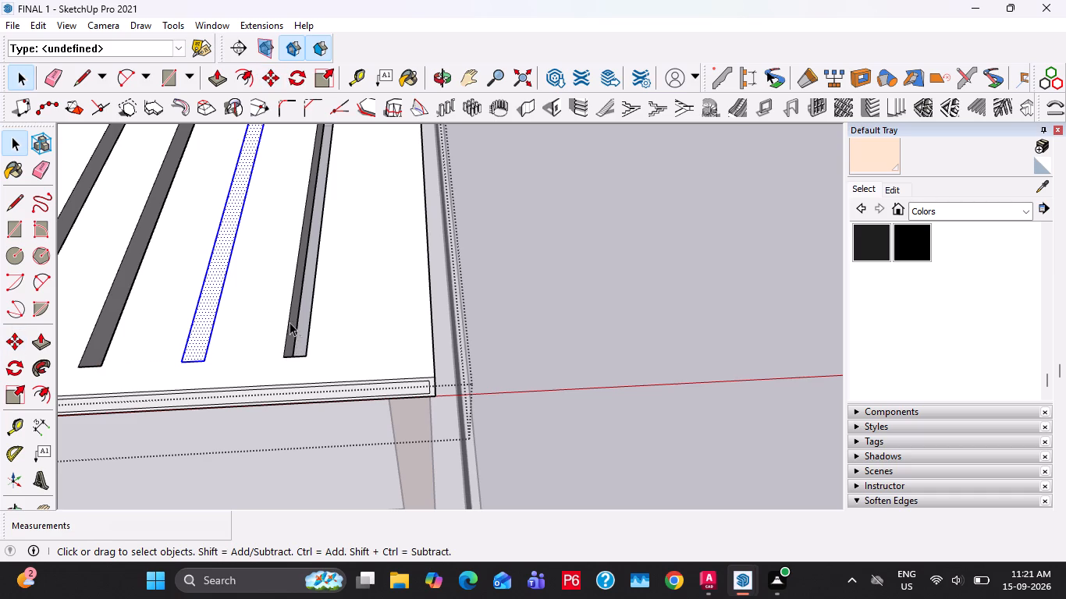
Cap the outermost pergola slot by drawing a line across its opening and erasing that line.
{"action": "key", "text": "l"}
{"action": "left_click", "coordinate": [289, 322]}
{"action": "left_click", "coordinate": [308, 321]}
{"action": "key", "text": "space"}
{"action": "left_click", "coordinate": [293, 331]}
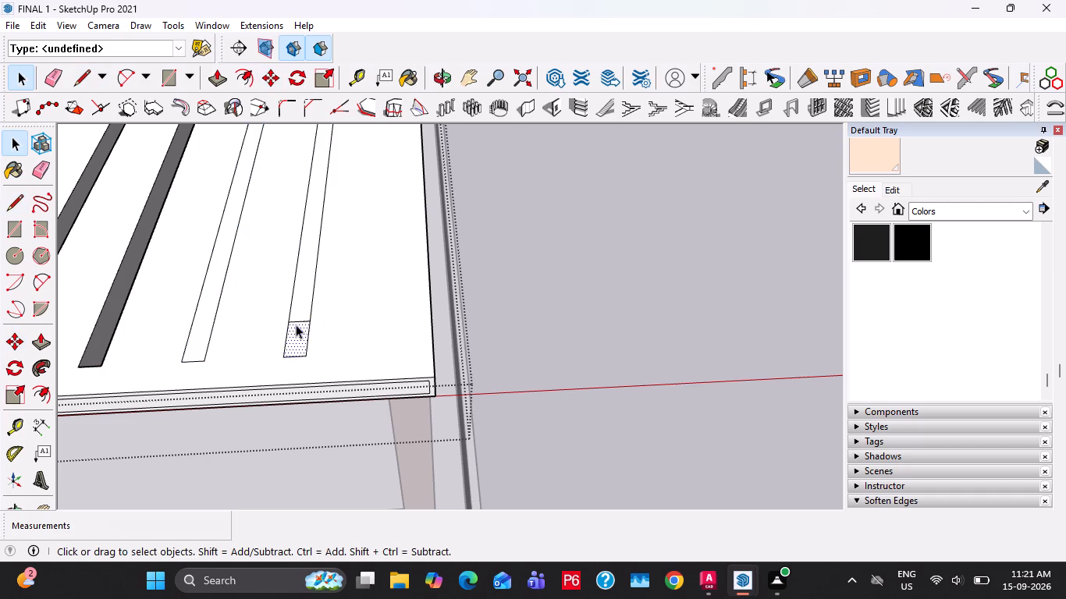
{"action": "key", "text": "e"}
{"action": "left_click", "coordinate": [296, 324]}
{"action": "left_click", "coordinate": [293, 334]}
{"action": "key", "text": "space"}
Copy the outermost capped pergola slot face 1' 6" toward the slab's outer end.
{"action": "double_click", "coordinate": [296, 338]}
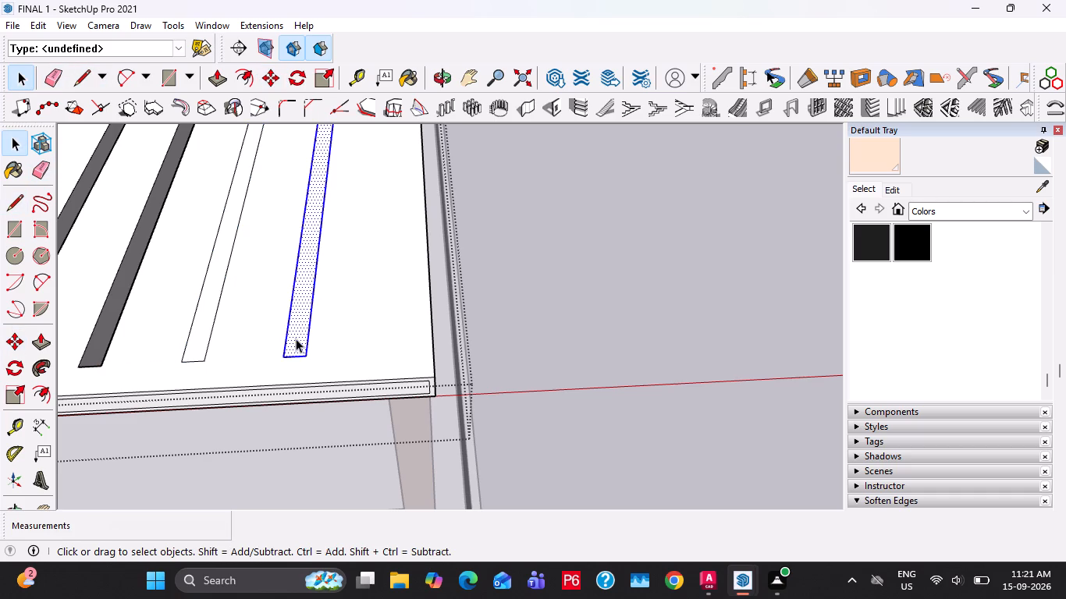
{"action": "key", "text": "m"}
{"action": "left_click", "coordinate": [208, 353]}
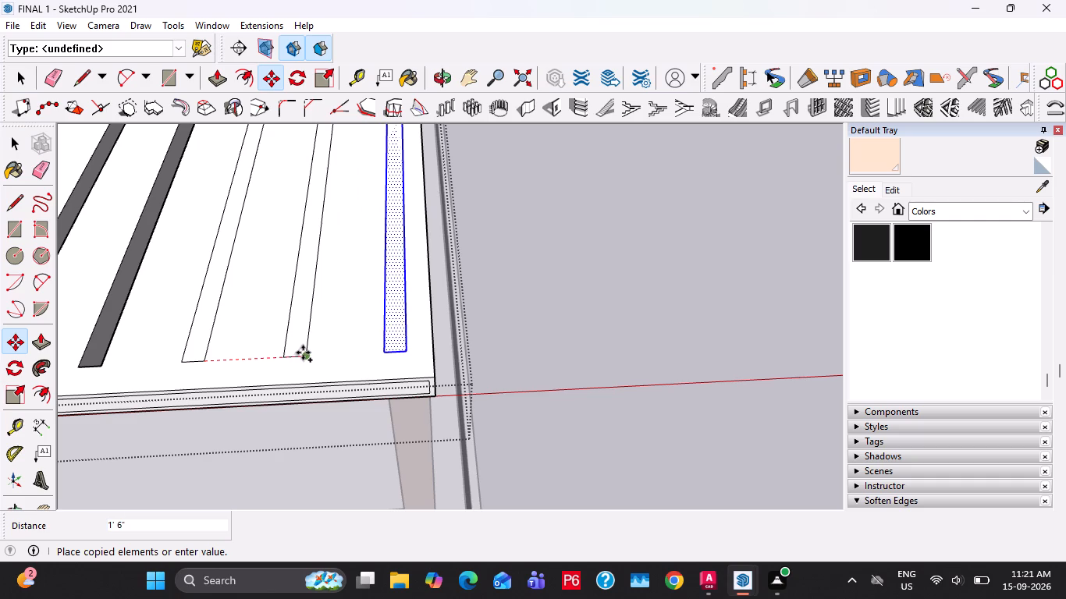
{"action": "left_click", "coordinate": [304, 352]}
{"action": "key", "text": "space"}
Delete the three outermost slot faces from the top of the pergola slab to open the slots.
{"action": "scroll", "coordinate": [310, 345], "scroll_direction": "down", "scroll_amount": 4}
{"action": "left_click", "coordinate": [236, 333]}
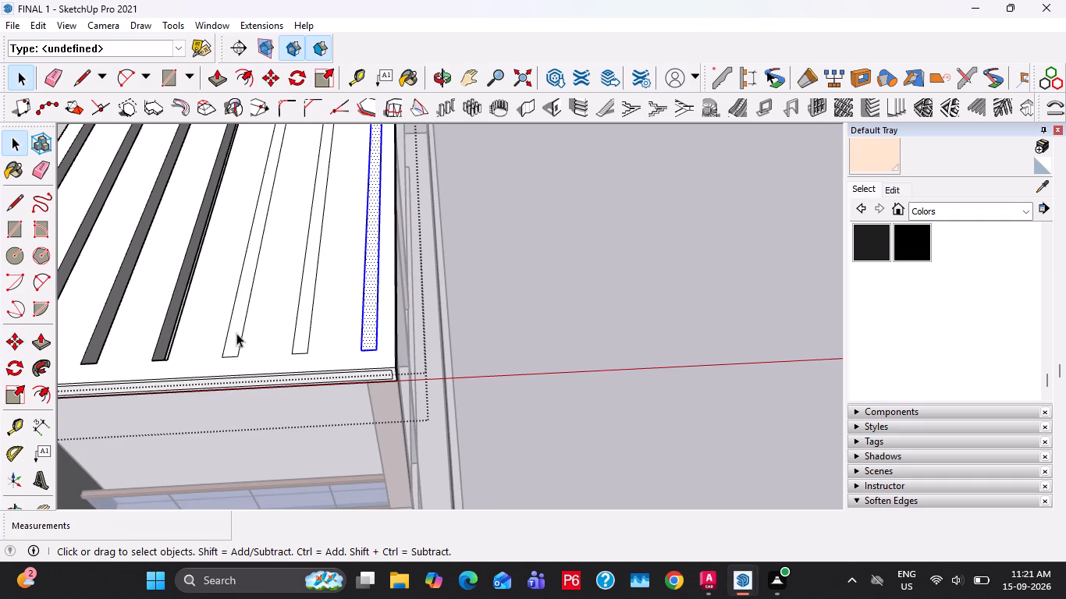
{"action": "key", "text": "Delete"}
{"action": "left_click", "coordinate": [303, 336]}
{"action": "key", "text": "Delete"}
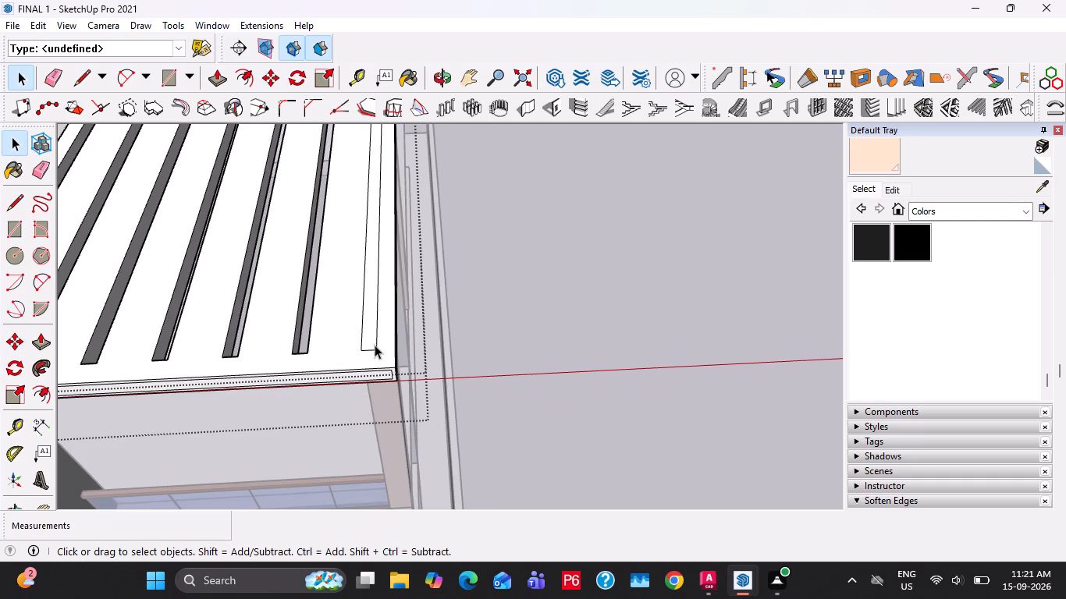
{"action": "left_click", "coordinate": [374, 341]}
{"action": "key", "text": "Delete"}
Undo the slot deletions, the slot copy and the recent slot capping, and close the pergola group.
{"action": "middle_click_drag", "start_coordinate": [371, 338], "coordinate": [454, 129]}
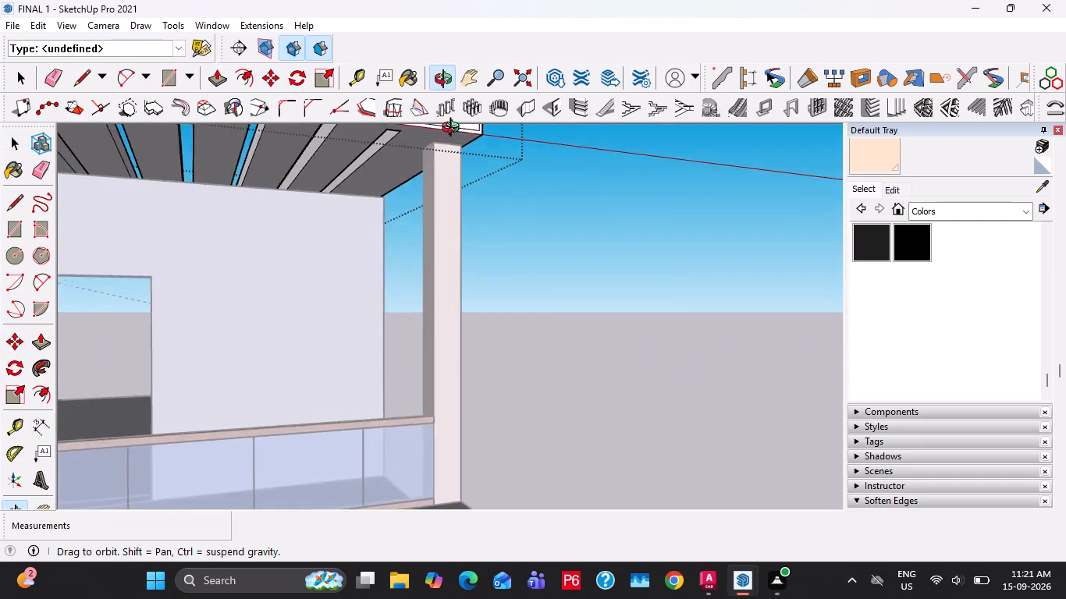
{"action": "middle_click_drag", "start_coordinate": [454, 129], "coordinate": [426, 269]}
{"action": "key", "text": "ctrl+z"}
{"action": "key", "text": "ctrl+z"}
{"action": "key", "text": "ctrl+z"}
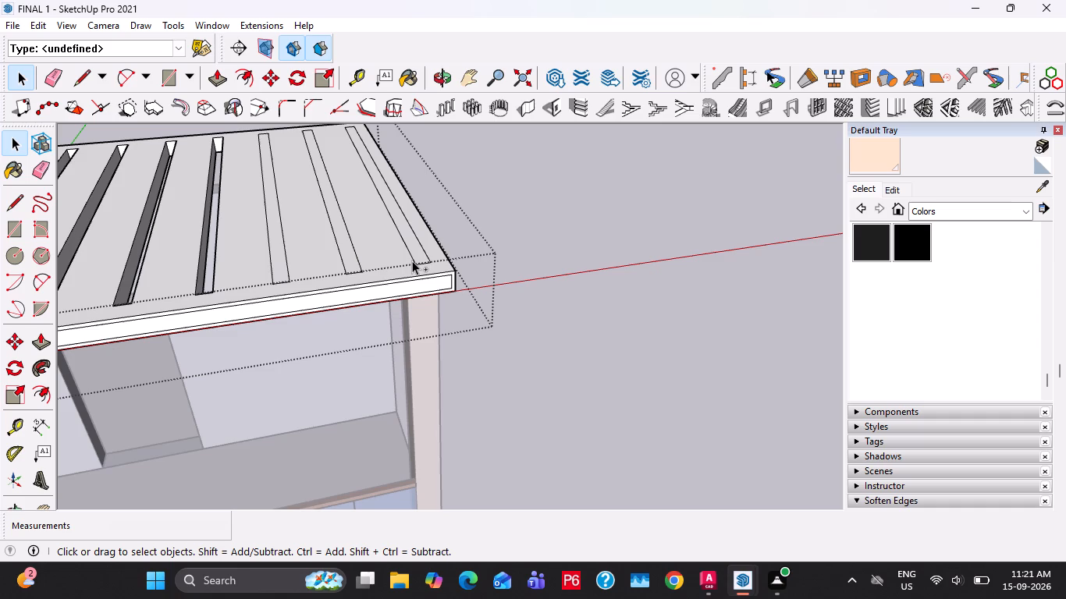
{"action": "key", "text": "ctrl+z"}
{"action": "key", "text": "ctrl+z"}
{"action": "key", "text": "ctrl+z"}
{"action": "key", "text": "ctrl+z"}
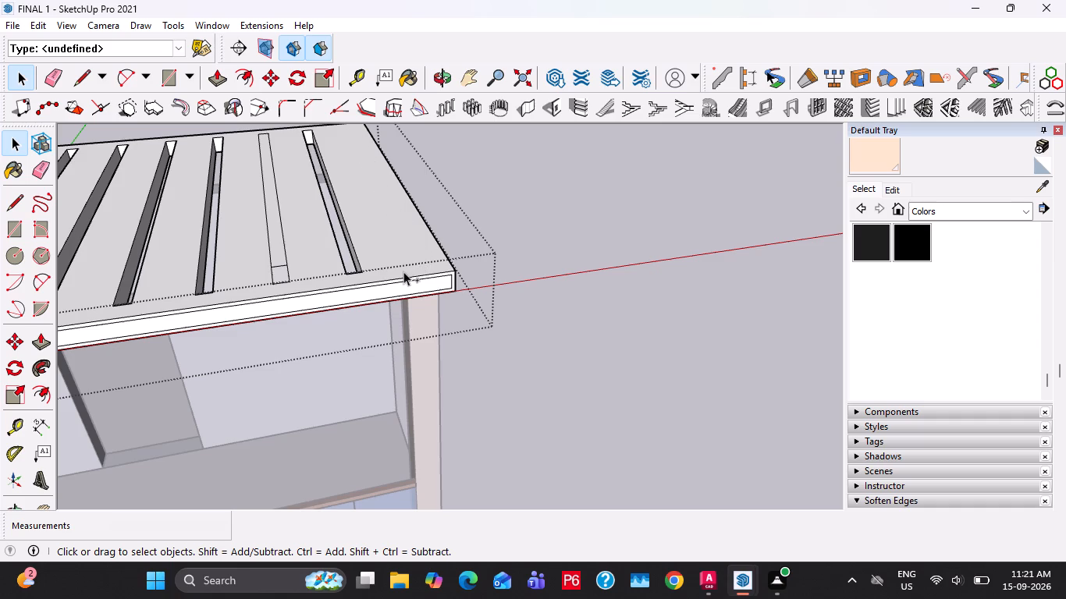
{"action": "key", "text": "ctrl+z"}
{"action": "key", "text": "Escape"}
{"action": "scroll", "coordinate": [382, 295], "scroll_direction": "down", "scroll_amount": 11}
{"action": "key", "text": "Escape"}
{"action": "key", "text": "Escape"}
Delete all guides from the model.
{"action": "middle_click_drag", "start_coordinate": [411, 363], "coordinate": [293, 208]}
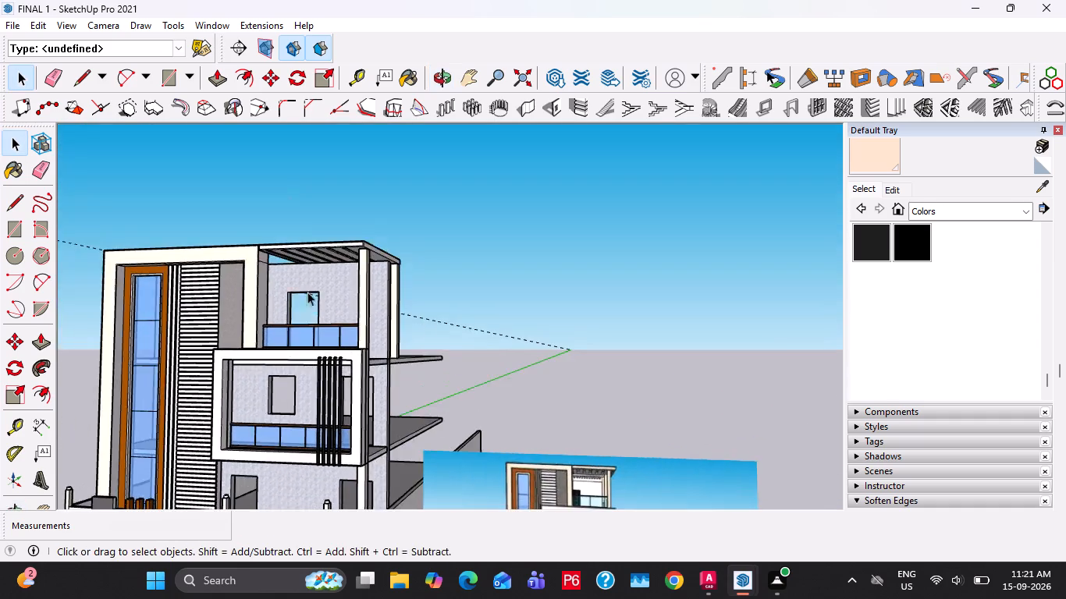
{"action": "scroll", "coordinate": [304, 316], "scroll_direction": "up", "scroll_amount": 3}
{"action": "middle_click_drag", "start_coordinate": [298, 382], "coordinate": [396, 342], "text": "shift"}
{"action": "left_click", "coordinate": [40, 29]}
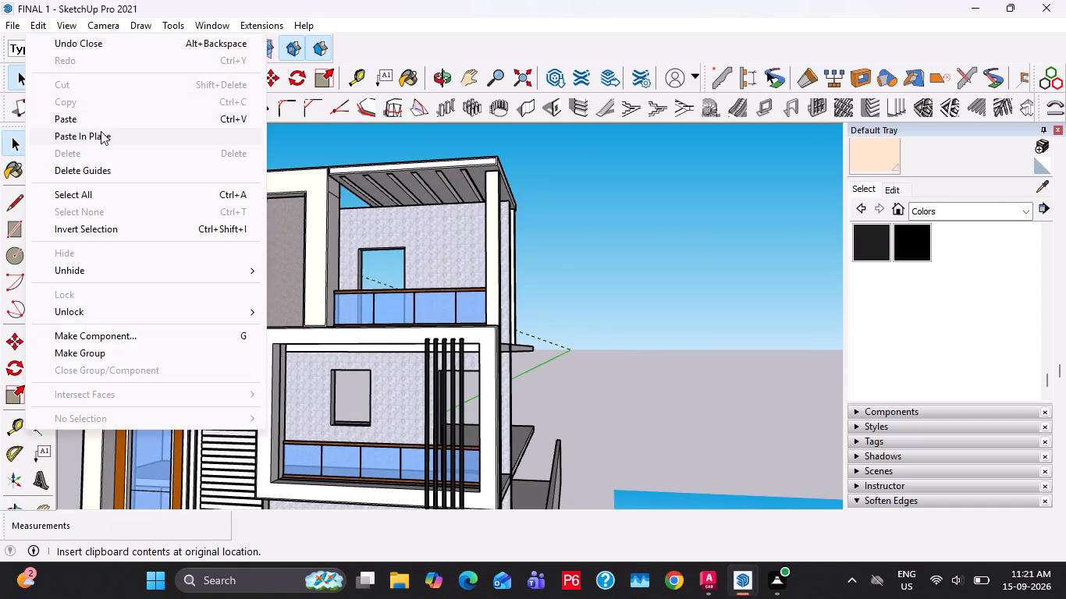
{"action": "left_click", "coordinate": [97, 166]}
Examine the boundary wall, the BHARATH HOME name board and the ground-floor openings behind it.
{"action": "scroll", "coordinate": [290, 271], "scroll_direction": "down", "scroll_amount": 6}
{"action": "middle_click_drag", "start_coordinate": [264, 310], "coordinate": [367, 354]}
{"action": "scroll", "coordinate": [350, 338], "scroll_direction": "down", "scroll_amount": 7}
{"action": "middle_click", "coordinate": [352, 377]}
{"action": "scroll", "coordinate": [311, 409], "scroll_direction": "up", "scroll_amount": 20}
{"action": "scroll", "coordinate": [311, 409], "scroll_direction": "up", "scroll_amount": 4}
{"action": "middle_click_drag", "start_coordinate": [205, 422], "coordinate": [249, 402]}
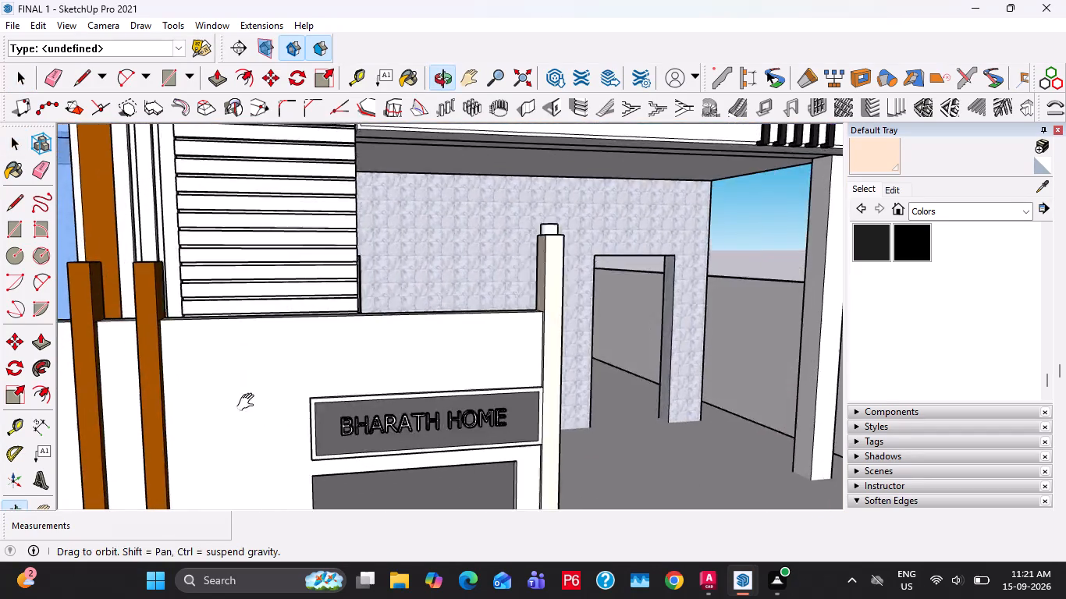
{"action": "middle_click_drag", "start_coordinate": [249, 402], "coordinate": [399, 297]}
{"action": "scroll", "coordinate": [379, 277], "scroll_direction": "down", "scroll_amount": 8}
{"action": "middle_click_drag", "start_coordinate": [518, 354], "coordinate": [426, 390]}
Save the model.
{"action": "key", "text": "ctrl+s"}
{"action": "scroll", "coordinate": [326, 299], "scroll_direction": "down", "scroll_amount": 3}
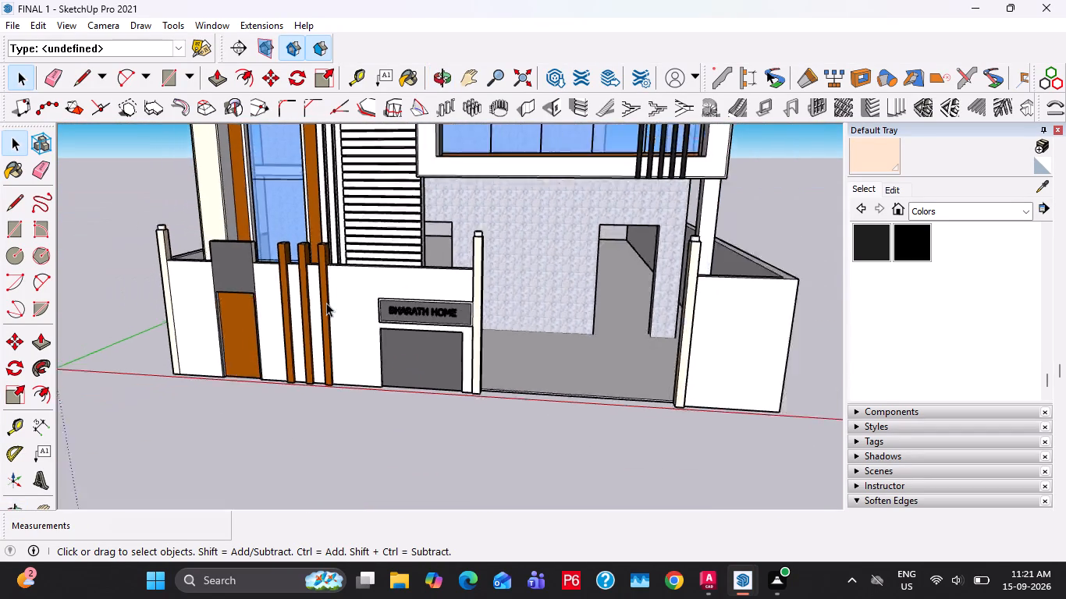
{"action": "scroll", "coordinate": [326, 303], "scroll_direction": "down", "scroll_amount": 8}
{"action": "middle_click_drag", "start_coordinate": [342, 329], "coordinate": [436, 386], "text": "shift"}
{"action": "scroll", "coordinate": [486, 402], "scroll_direction": "up", "scroll_amount": 4}
{"action": "middle_click_drag", "start_coordinate": [659, 398], "coordinate": [599, 413]}
{"action": "key", "text": "ctrl+s"}
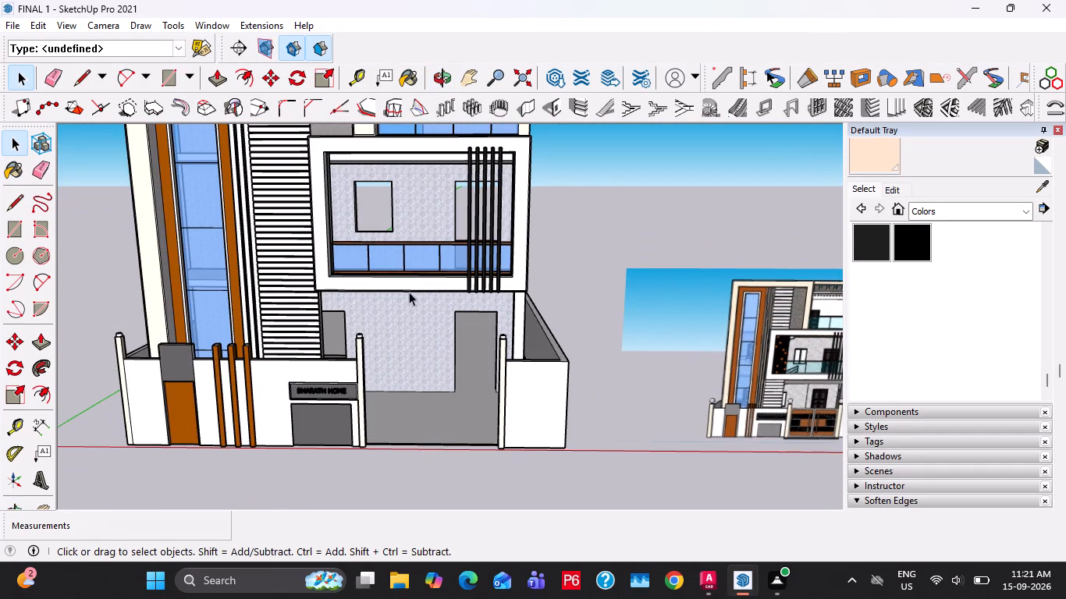
Open the boundary wall group and offset inward the recess's side reveal face nearest the orange fins, below the BHARATH HOME board.
{"action": "scroll", "coordinate": [406, 307], "scroll_direction": "down", "scroll_amount": 5}
{"action": "scroll", "coordinate": [365, 346], "scroll_direction": "up", "scroll_amount": 19}
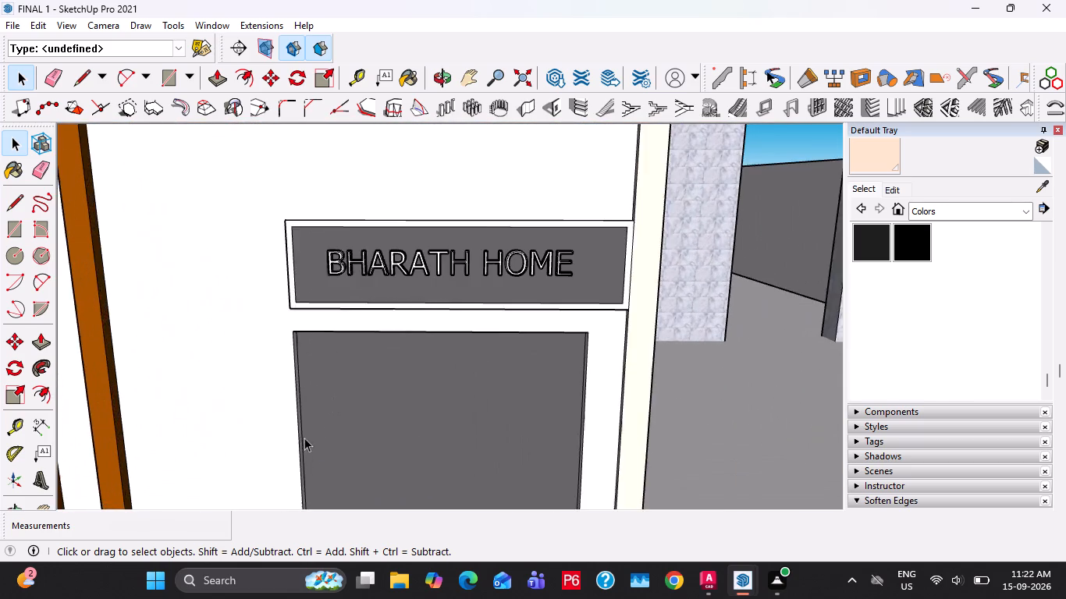
{"action": "scroll", "coordinate": [304, 438], "scroll_direction": "up", "scroll_amount": 6}
{"action": "left_click", "coordinate": [350, 285]}
{"action": "double_click", "coordinate": [329, 300]}
{"action": "triple_click", "coordinate": [317, 310]}
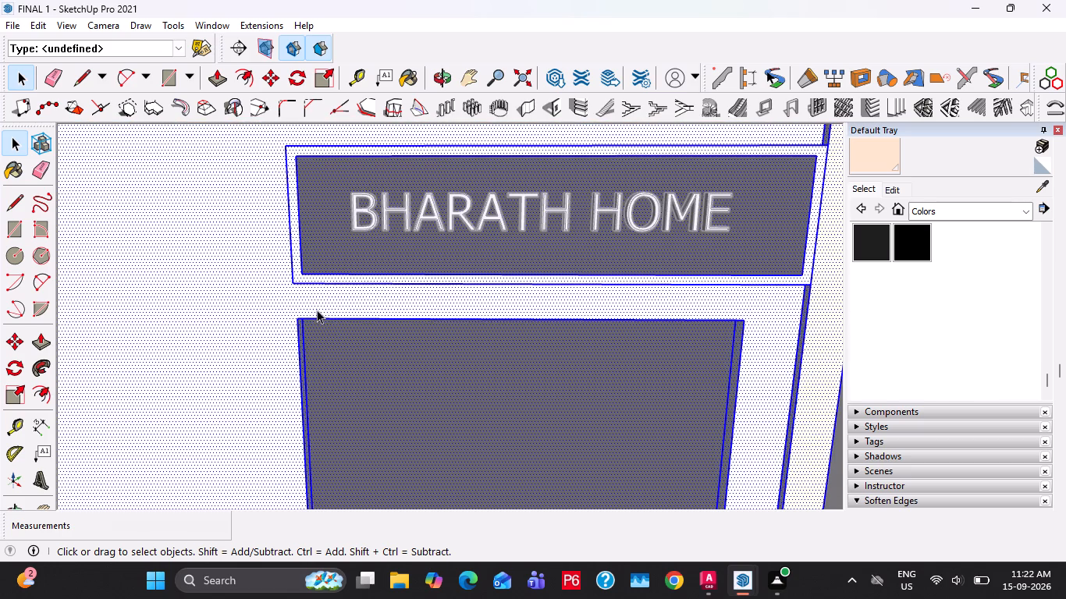
{"action": "double_click", "coordinate": [317, 310]}
{"action": "scroll", "coordinate": [308, 370], "scroll_direction": "up", "scroll_amount": 7}
{"action": "middle_click_drag", "start_coordinate": [359, 370], "coordinate": [272, 171]}
{"action": "scroll", "coordinate": [341, 338], "scroll_direction": "up", "scroll_amount": 3}
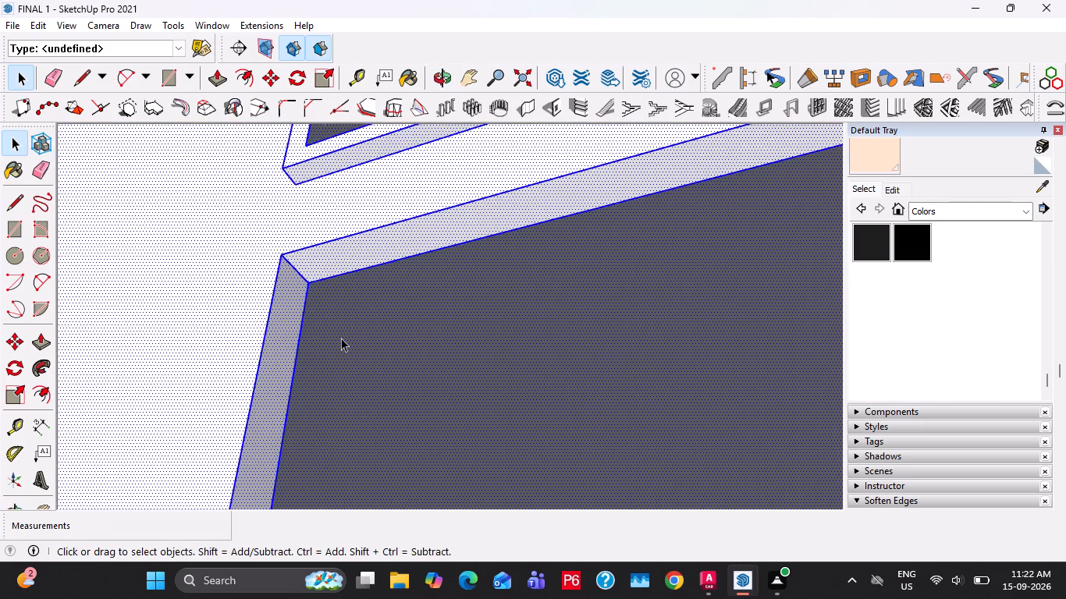
{"action": "scroll", "coordinate": [341, 338], "scroll_direction": "up", "scroll_amount": 1}
{"action": "left_click", "coordinate": [286, 320]}
{"action": "key", "text": "f"}
{"action": "left_click", "coordinate": [297, 367]}
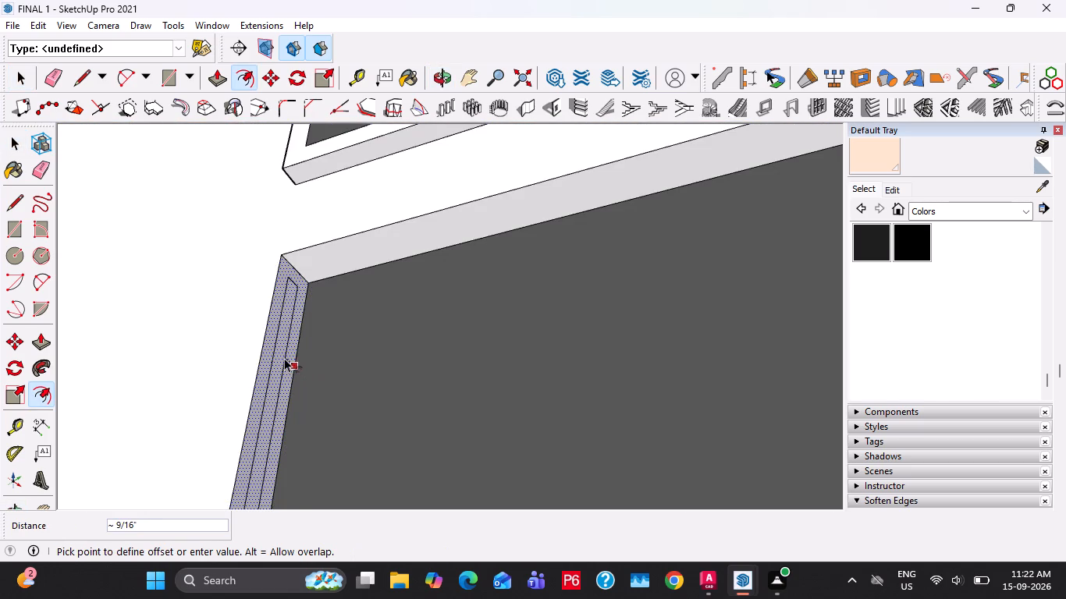
{"action": "left_click", "coordinate": [291, 360]}
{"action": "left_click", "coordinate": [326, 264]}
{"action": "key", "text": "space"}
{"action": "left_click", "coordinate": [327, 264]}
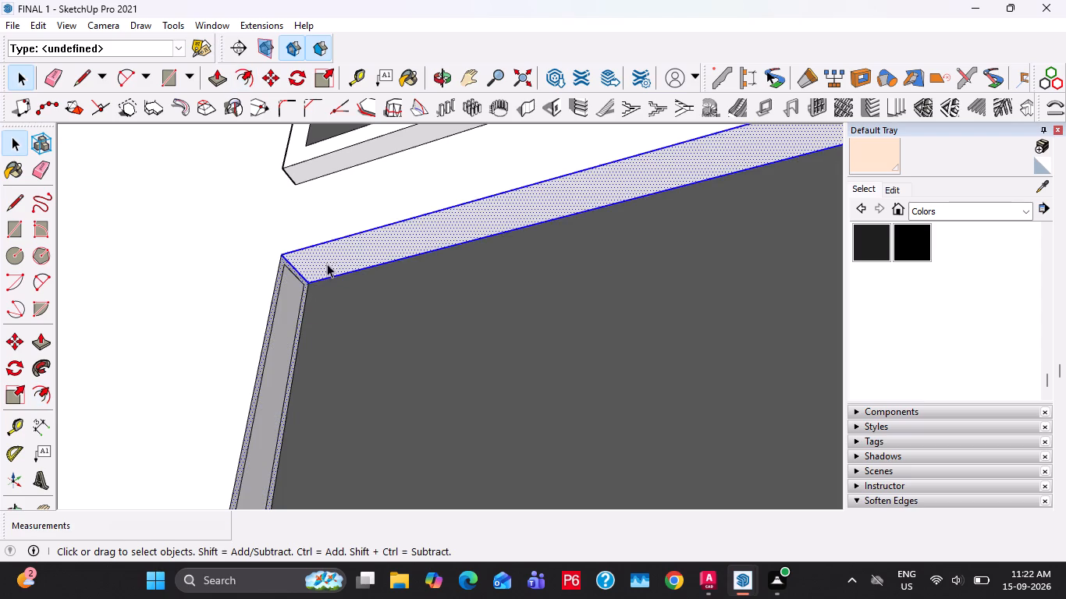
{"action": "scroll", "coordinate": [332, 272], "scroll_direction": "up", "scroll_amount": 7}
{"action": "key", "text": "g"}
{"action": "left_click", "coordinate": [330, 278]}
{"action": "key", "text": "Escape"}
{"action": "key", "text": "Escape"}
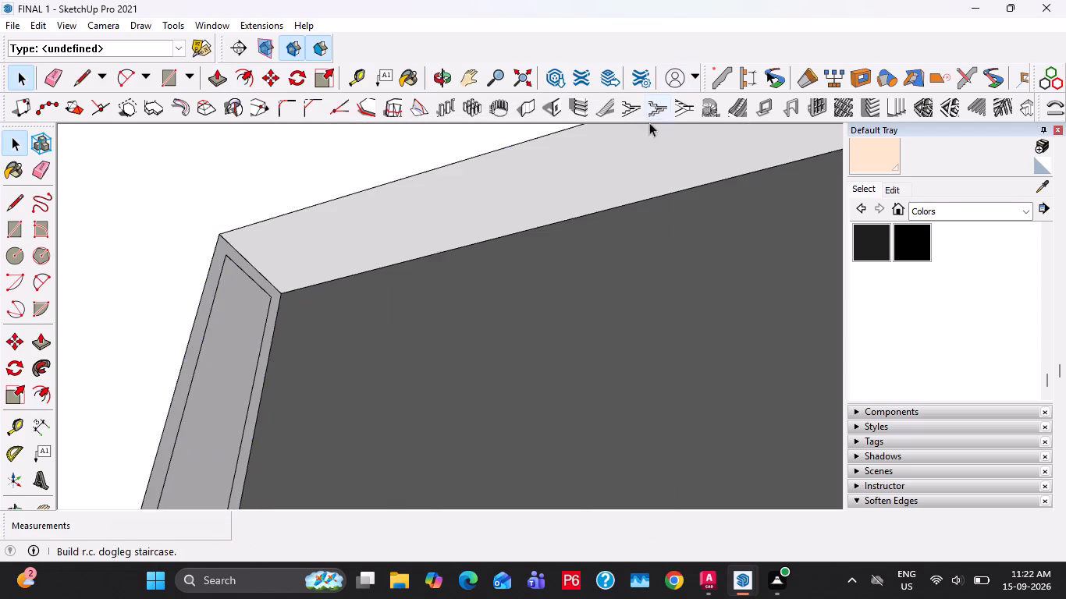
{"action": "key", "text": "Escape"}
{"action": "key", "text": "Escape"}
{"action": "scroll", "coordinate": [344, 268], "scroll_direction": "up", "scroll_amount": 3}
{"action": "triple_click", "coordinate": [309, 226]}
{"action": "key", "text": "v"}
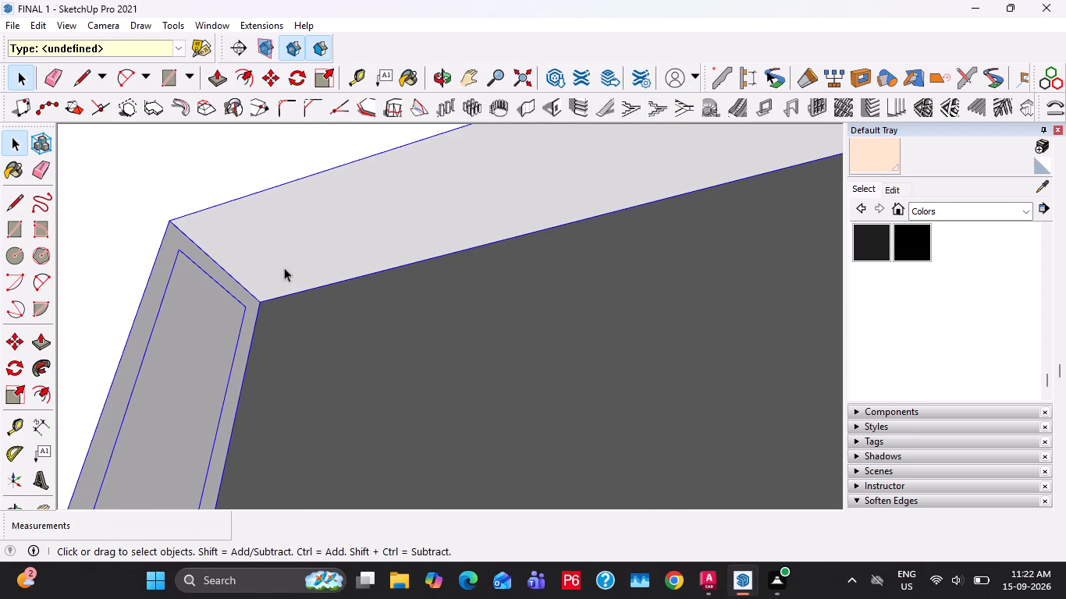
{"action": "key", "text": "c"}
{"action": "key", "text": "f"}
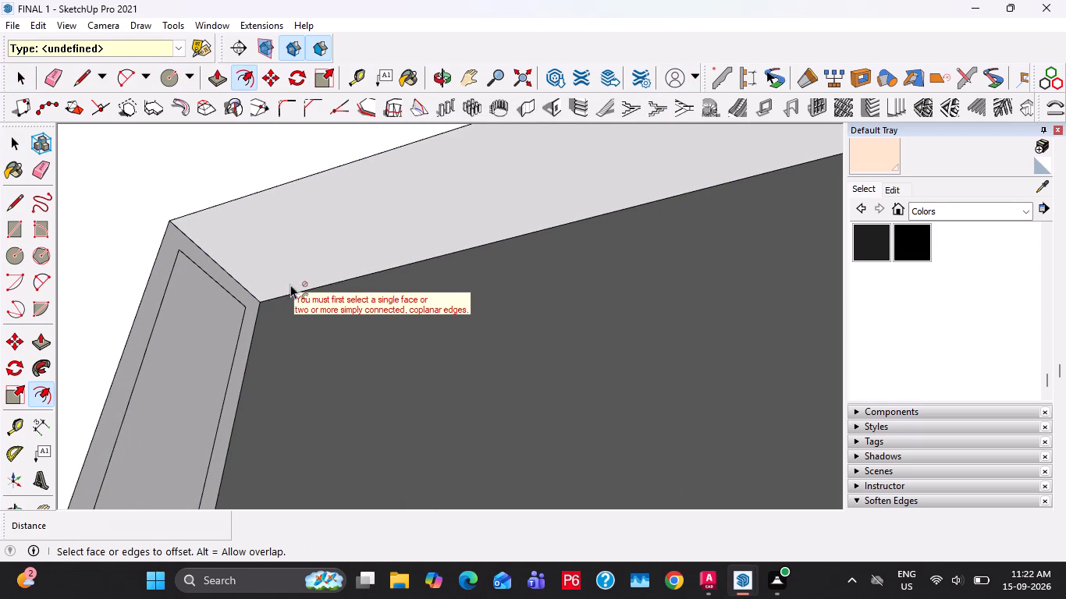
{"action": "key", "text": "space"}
Offset the top reveal face of the recess below the name board inward, and close the boundary wall group.
{"action": "left_click", "coordinate": [244, 255]}
{"action": "double_click", "coordinate": [268, 264]}
{"action": "left_click", "coordinate": [258, 263]}
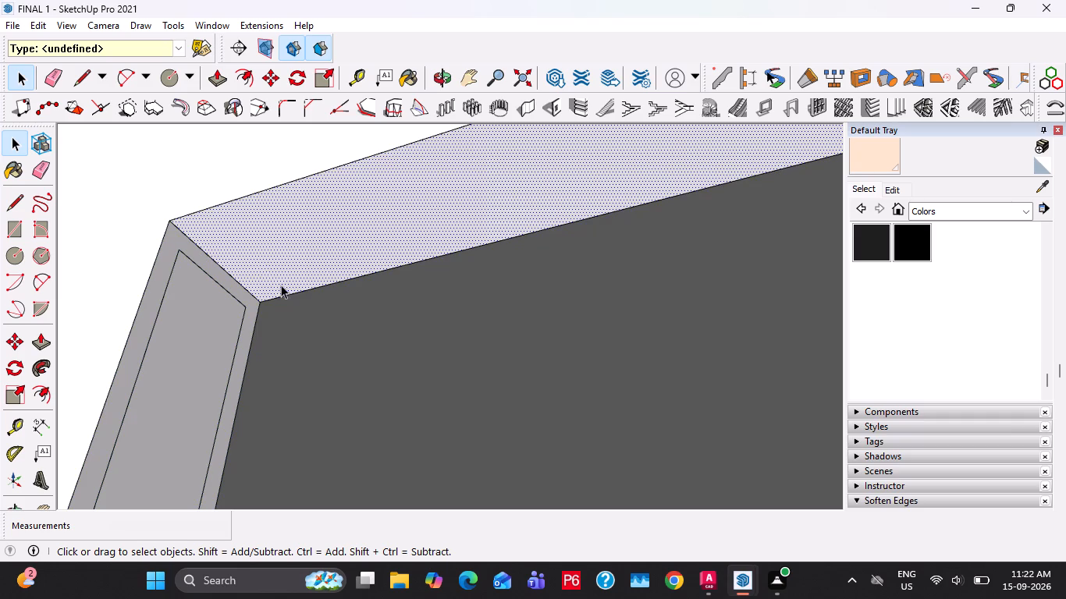
{"action": "key", "text": "f"}
{"action": "left_click", "coordinate": [282, 287]}
{"action": "left_click", "coordinate": [247, 303]}
{"action": "key", "text": "space"}
{"action": "scroll", "coordinate": [282, 250], "scroll_direction": "down", "scroll_amount": 7}
{"action": "middle_click_drag", "start_coordinate": [288, 275], "coordinate": [479, 290]}
{"action": "scroll", "coordinate": [479, 290], "scroll_direction": "down", "scroll_amount": 1}
{"action": "key", "text": "Escape"}
{"action": "key", "text": "Escape"}
Examine the boundary wall and the whole front facade against the reference building image.
{"action": "scroll", "coordinate": [393, 249], "scroll_direction": "down", "scroll_amount": 15}
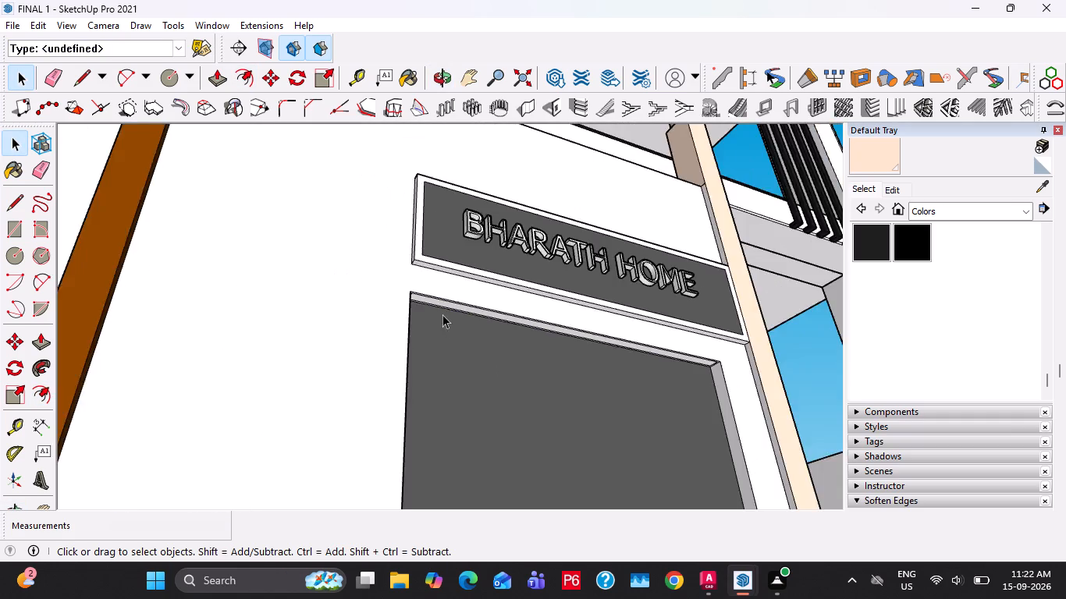
{"action": "scroll", "coordinate": [442, 314], "scroll_direction": "down", "scroll_amount": 11}
{"action": "middle_click_drag", "start_coordinate": [442, 362], "coordinate": [449, 490]}
{"action": "scroll", "coordinate": [449, 340], "scroll_direction": "down", "scroll_amount": 11}
{"action": "middle_click_drag", "start_coordinate": [408, 342], "coordinate": [290, 352]}
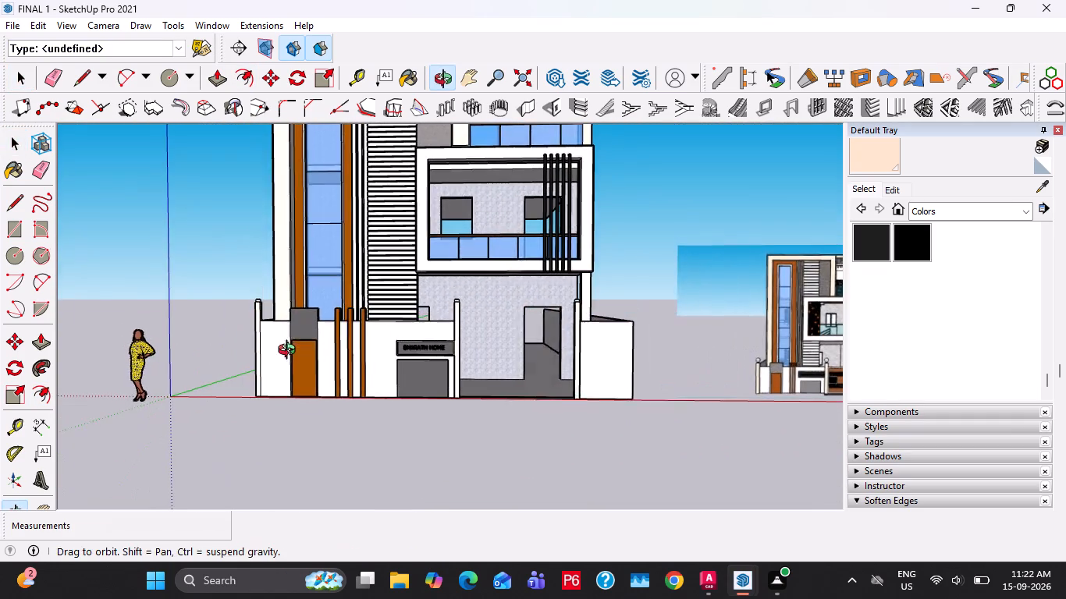
{"action": "middle_click_drag", "start_coordinate": [290, 352], "coordinate": [289, 355]}
{"action": "scroll", "coordinate": [303, 345], "scroll_direction": "down", "scroll_amount": 4}
{"action": "middle_click_drag", "start_coordinate": [308, 326], "coordinate": [293, 368], "text": "shift"}
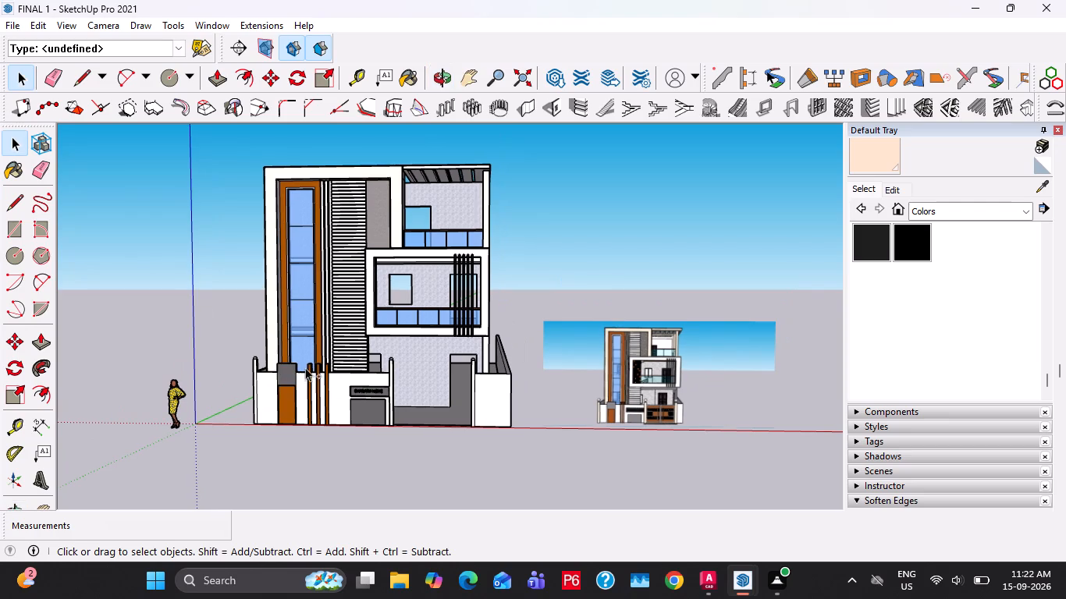
Save the model with the full facade and boundary wall in view.
{"action": "key", "text": "ctrl+s"}
{"action": "scroll", "coordinate": [321, 365], "scroll_direction": "up", "scroll_amount": 5}
{"action": "key", "text": "ctrl+s"}
{"action": "scroll", "coordinate": [323, 363], "scroll_direction": "down", "scroll_amount": 3}
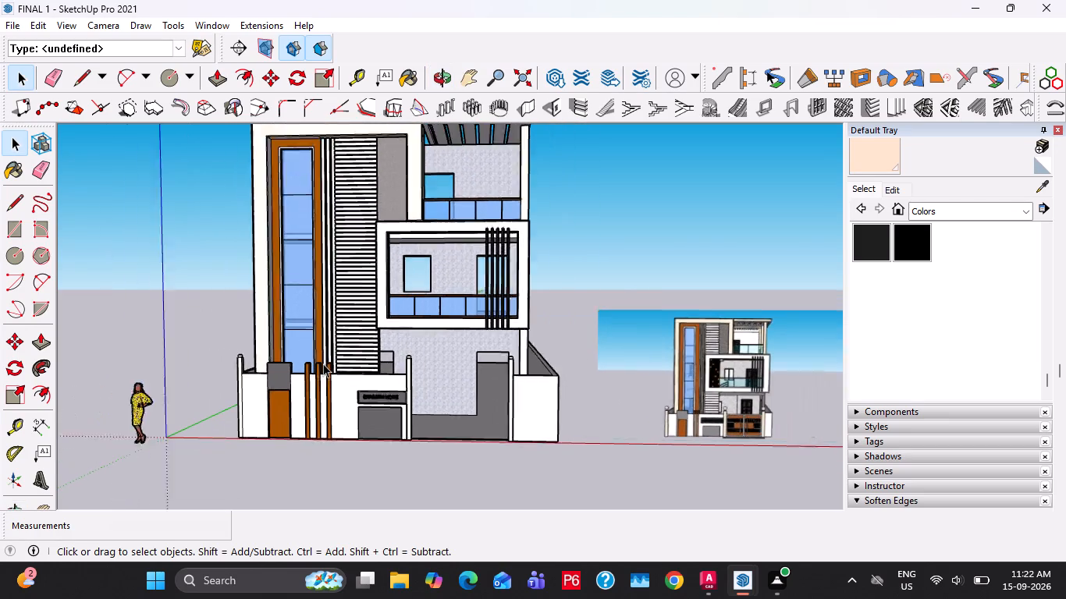
{"action": "scroll", "coordinate": [323, 363], "scroll_direction": "down", "scroll_amount": 2}
{"action": "key", "text": "ctrl+s"}
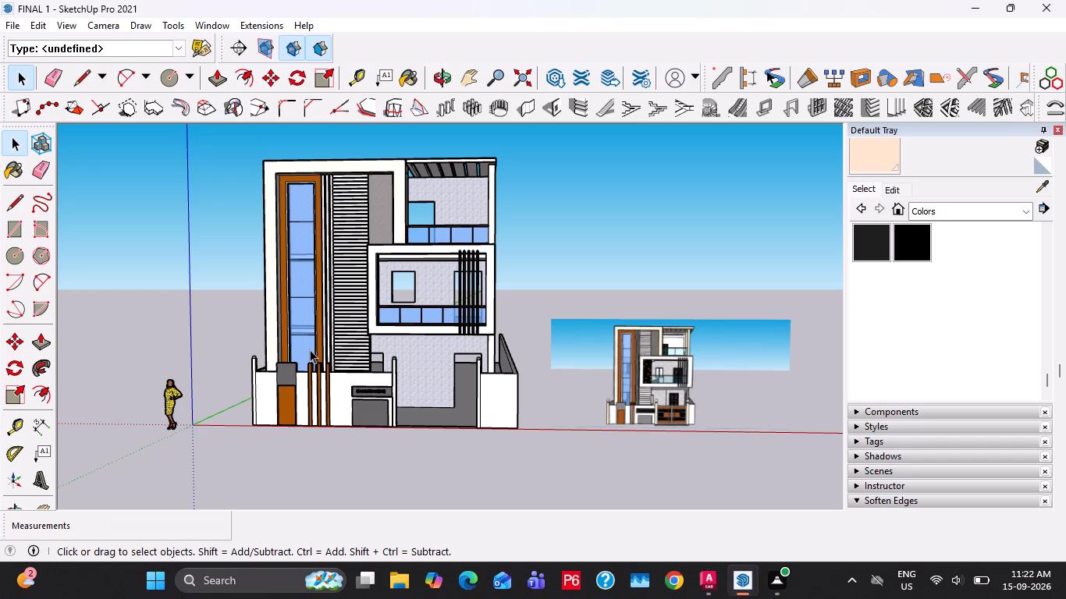
{"action": "middle_click_drag", "start_coordinate": [467, 332], "coordinate": [345, 362]}
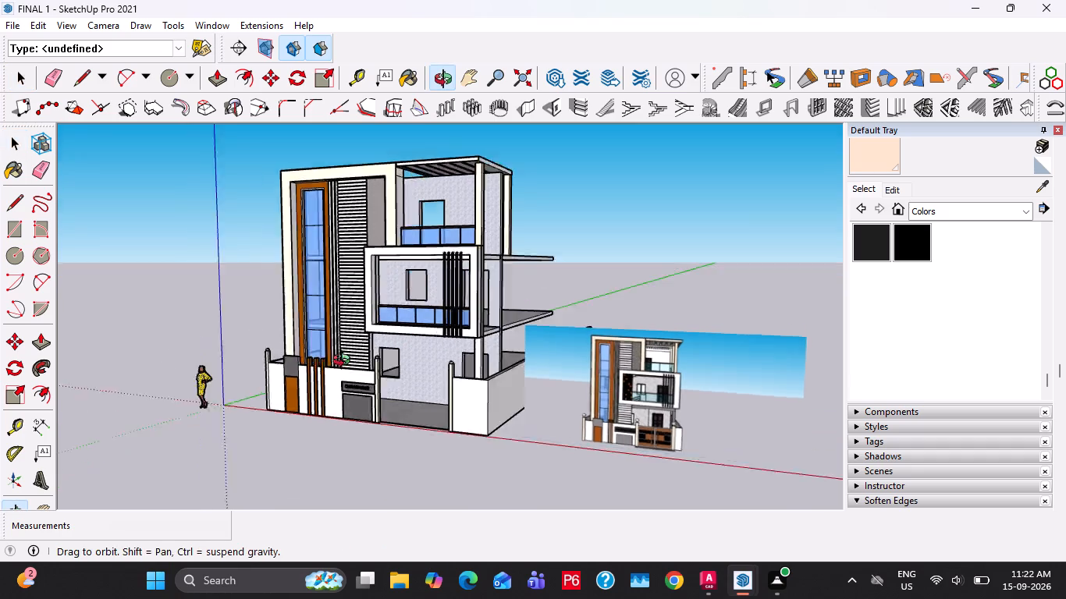
{"action": "middle_click_drag", "start_coordinate": [345, 362], "coordinate": [343, 393]}
{"action": "middle_click_drag", "start_coordinate": [457, 365], "coordinate": [570, 319]}
{"action": "key", "text": "ctrl+s"}
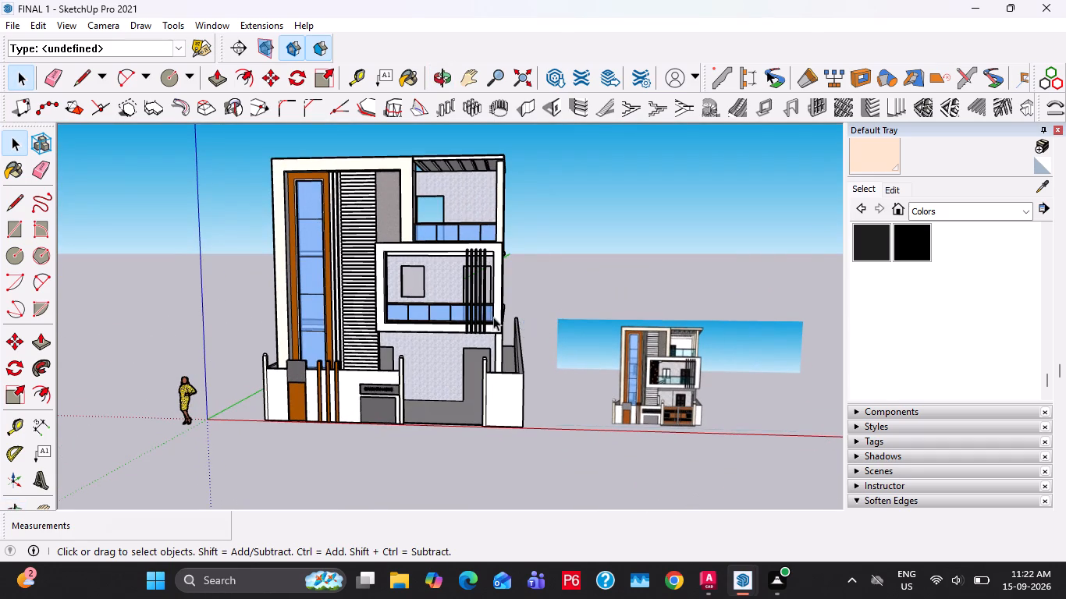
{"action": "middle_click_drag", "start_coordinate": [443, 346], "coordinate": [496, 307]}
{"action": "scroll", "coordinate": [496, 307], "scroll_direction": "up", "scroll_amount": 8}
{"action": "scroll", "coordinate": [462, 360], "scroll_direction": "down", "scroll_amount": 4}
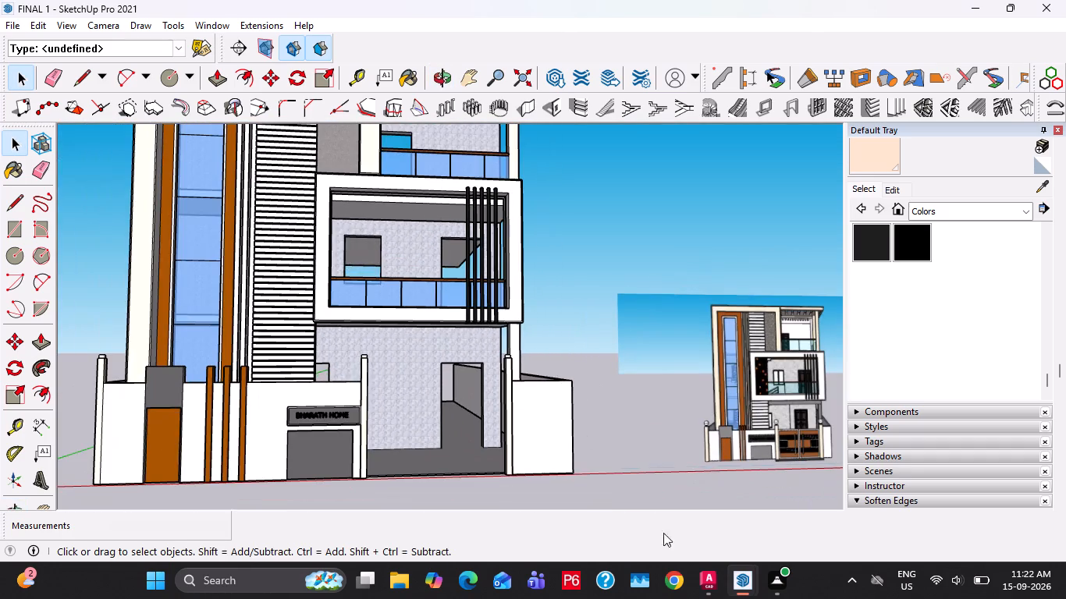
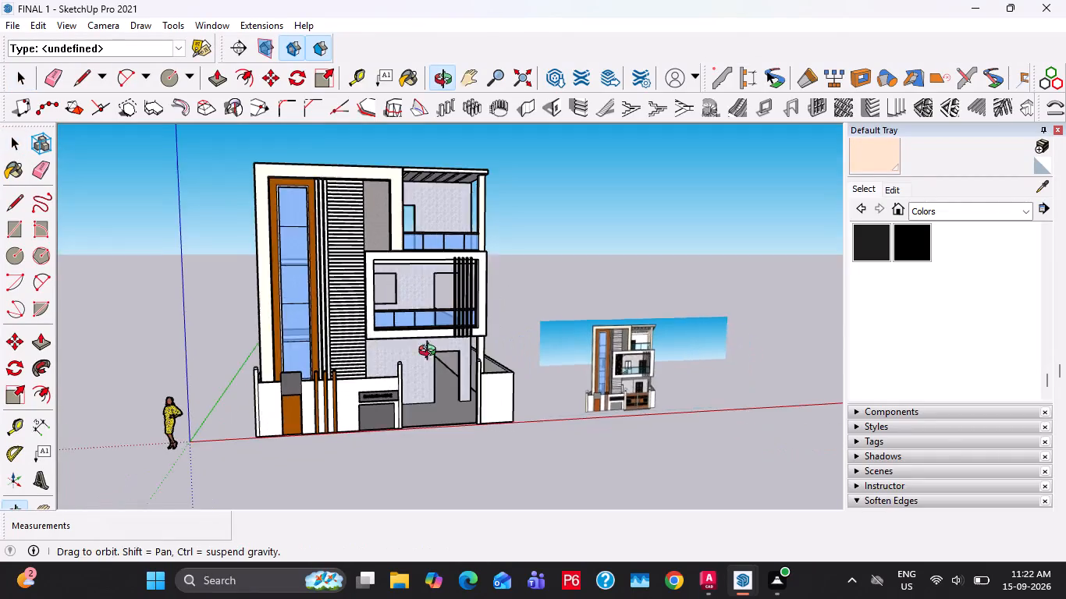
Examine the boundary wall's orange fins and name board and the whole front facade.
{"action": "scroll", "coordinate": [382, 370], "scroll_direction": "up", "scroll_amount": 8}
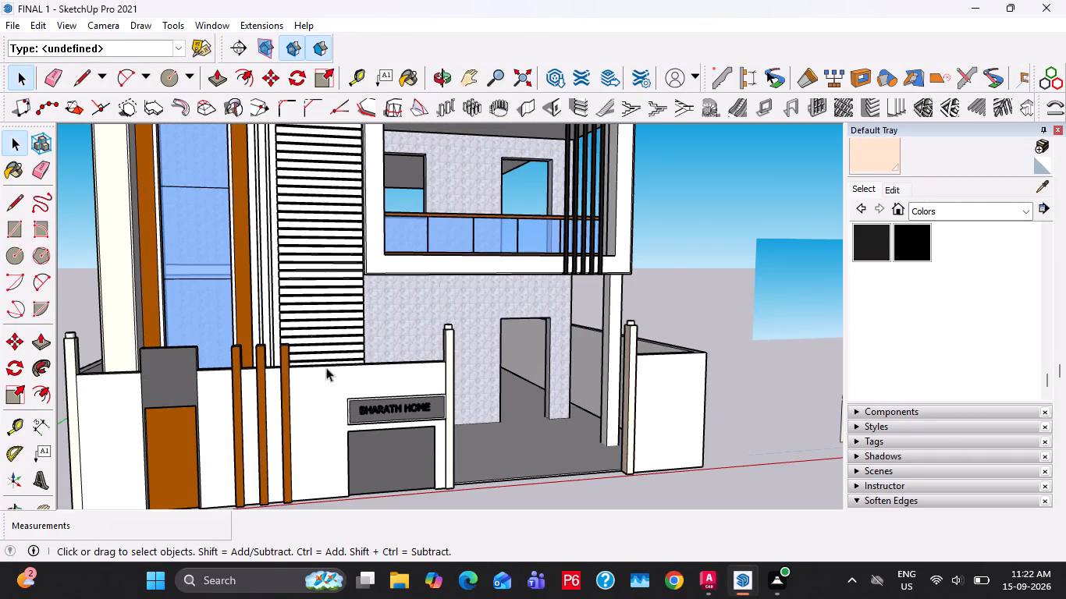
{"action": "scroll", "coordinate": [300, 325], "scroll_direction": "down", "scroll_amount": 12}
{"action": "middle_click_drag", "start_coordinate": [381, 342], "coordinate": [298, 426]}
{"action": "scroll", "coordinate": [401, 342], "scroll_direction": "up", "scroll_amount": 5}
{"action": "middle_click_drag", "start_coordinate": [343, 355], "coordinate": [432, 289]}
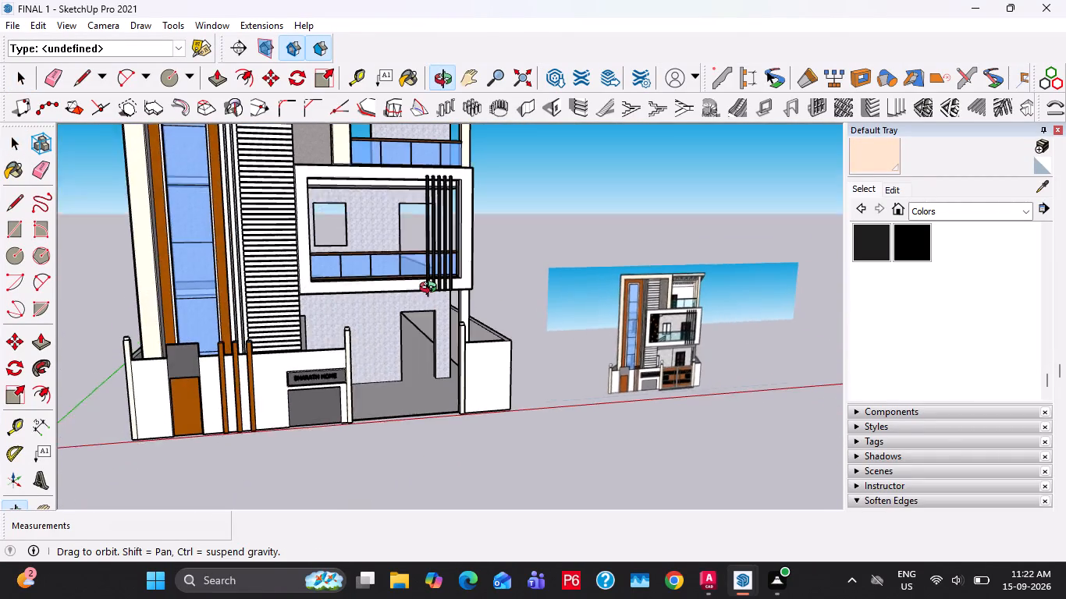
{"action": "middle_click_drag", "start_coordinate": [432, 289], "coordinate": [432, 288]}
{"action": "scroll", "coordinate": [354, 378], "scroll_direction": "up", "scroll_amount": 18}
{"action": "middle_click_drag", "start_coordinate": [268, 412], "coordinate": [429, 323]}
{"action": "scroll", "coordinate": [412, 310], "scroll_direction": "down", "scroll_amount": 16}
{"action": "middle_click_drag", "start_coordinate": [322, 291], "coordinate": [393, 395], "text": "shift"}
{"action": "scroll", "coordinate": [383, 385], "scroll_direction": "up", "scroll_amount": 9}
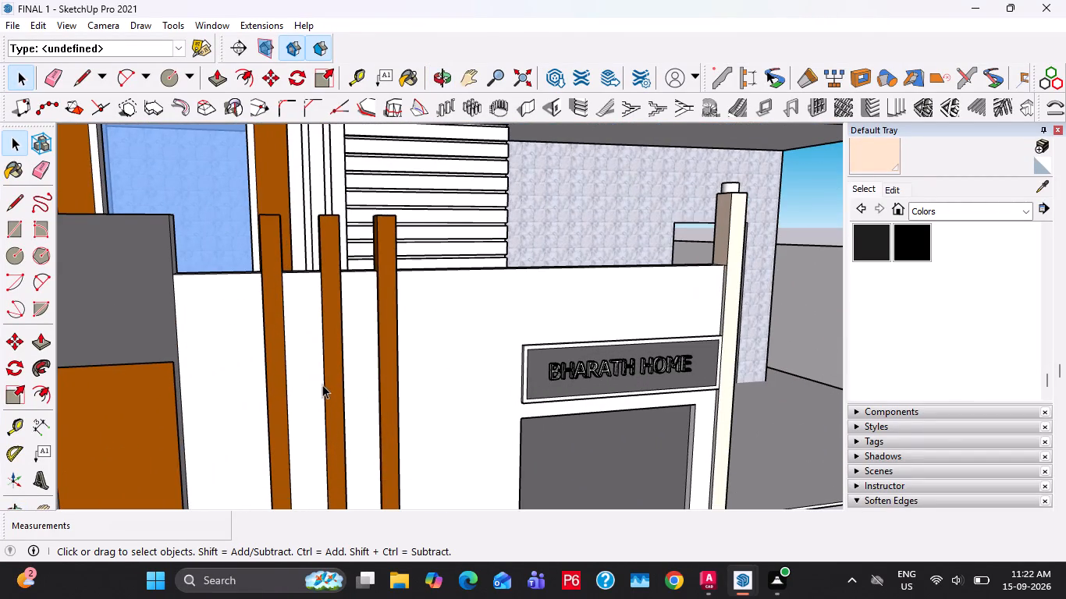
{"action": "triple_click", "coordinate": [341, 400]}
{"action": "triple_click", "coordinate": [344, 402]}
{"action": "left_click", "coordinate": [344, 402]}
{"action": "scroll", "coordinate": [344, 369], "scroll_direction": "down", "scroll_amount": 7}
{"action": "key", "text": "Escape"}
{"action": "key", "text": "Escape"}
{"action": "scroll", "coordinate": [343, 369], "scroll_direction": "down", "scroll_amount": 13}
{"action": "key", "text": "Escape"}
{"action": "key", "text": "Escape"}
{"action": "key", "text": "Escape"}
{"action": "middle_click_drag", "start_coordinate": [331, 303], "coordinate": [291, 406]}
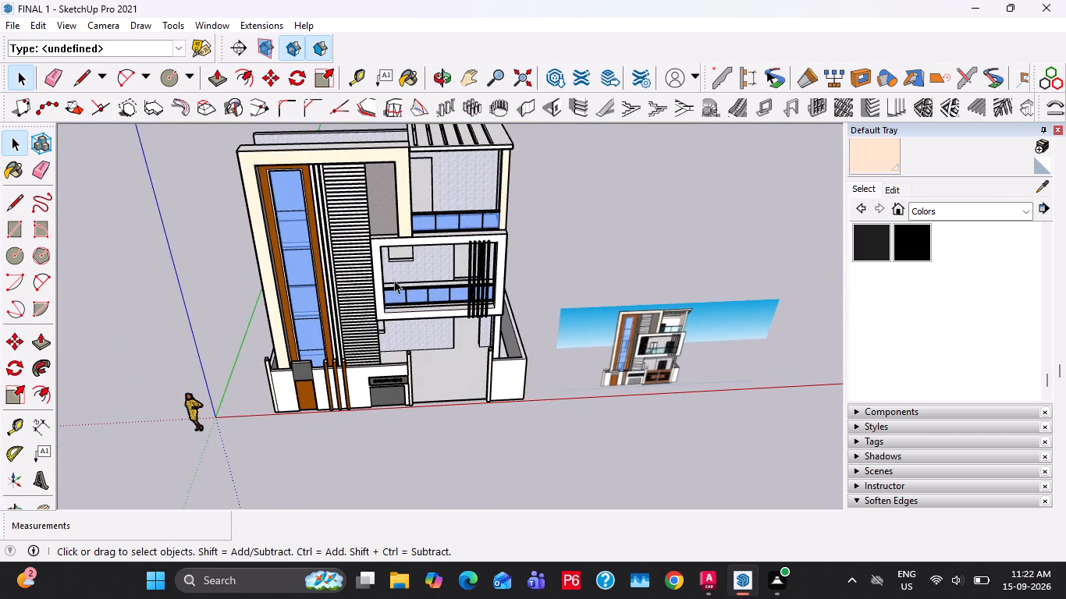
Open the large facade frame's group and push its narrow front border face back, near its lower end above the balcony box.
{"action": "middle_click_drag", "start_coordinate": [394, 280], "coordinate": [380, 247], "text": "shift"}
{"action": "scroll", "coordinate": [368, 257], "scroll_direction": "up", "scroll_amount": 16}
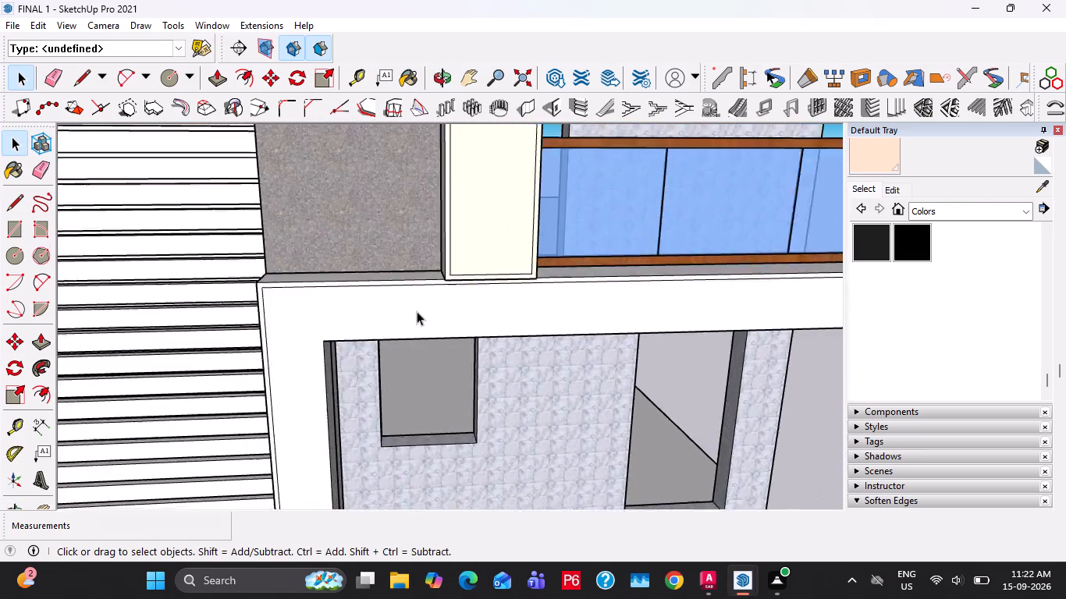
{"action": "scroll", "coordinate": [417, 311], "scroll_direction": "up", "scroll_amount": 16}
{"action": "middle_click_drag", "start_coordinate": [477, 267], "coordinate": [568, 342]}
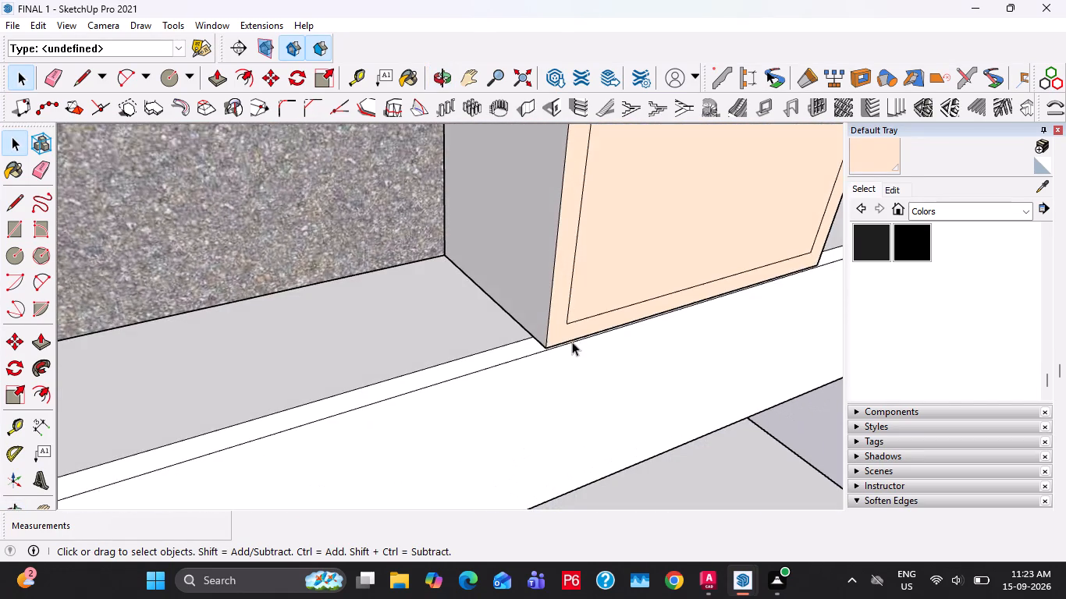
{"action": "double_click", "coordinate": [570, 328]}
{"action": "left_click", "coordinate": [549, 323]}
{"action": "left_click", "coordinate": [550, 330]}
{"action": "left_click", "coordinate": [567, 331]}
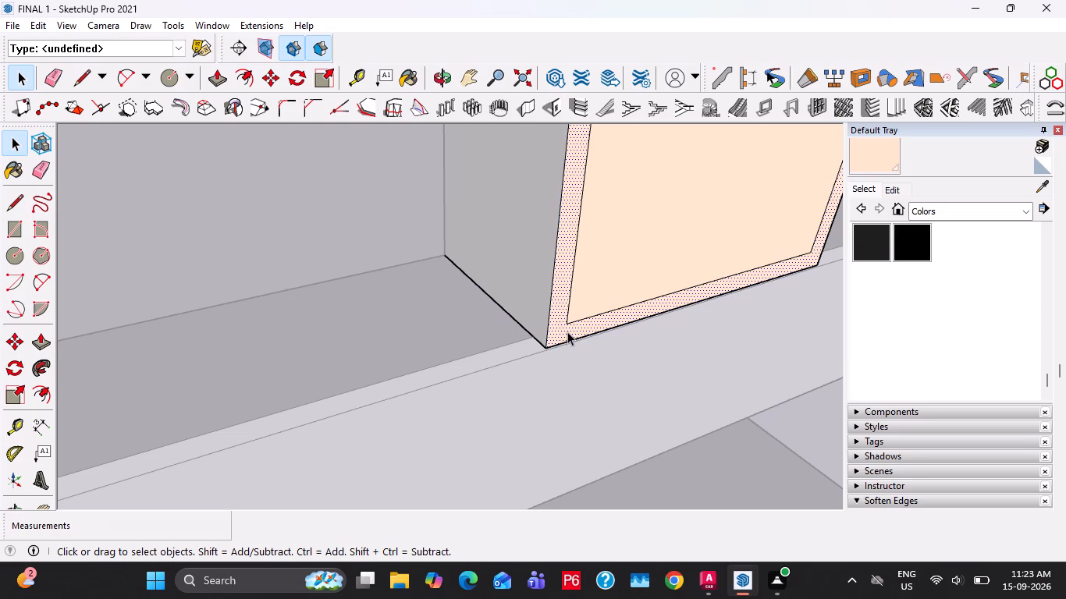
{"action": "key", "text": "p"}
{"action": "left_click", "coordinate": [569, 331]}
{"action": "left_click", "coordinate": [527, 342]}
Push the frame's inner front face back level with the narrow border face, and close the frame group.
{"action": "key", "text": "space"}
{"action": "left_click", "coordinate": [607, 296]}
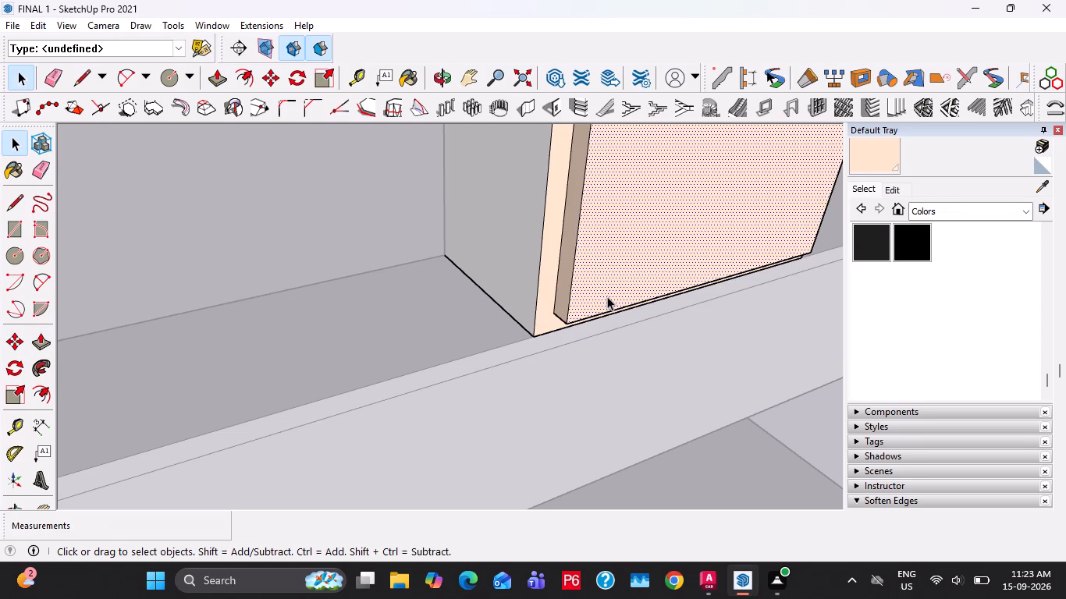
{"action": "key", "text": "p"}
{"action": "left_click", "coordinate": [607, 296]}
{"action": "left_click", "coordinate": [561, 310]}
{"action": "key", "text": "space"}
{"action": "scroll", "coordinate": [491, 365], "scroll_direction": "down", "scroll_amount": 2}
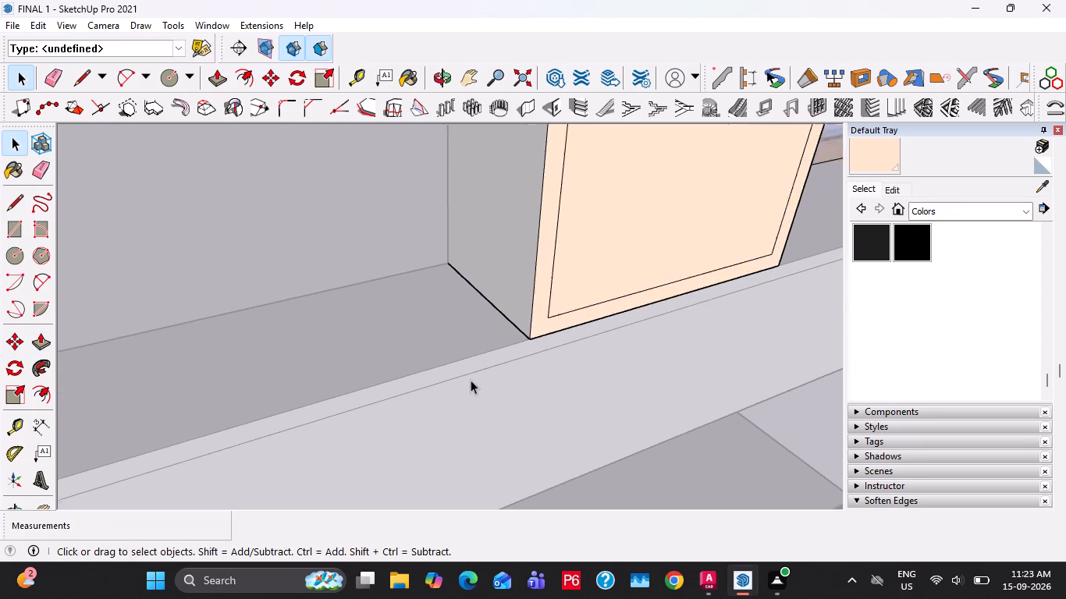
{"action": "scroll", "coordinate": [471, 380], "scroll_direction": "down", "scroll_amount": 5}
{"action": "key", "text": "Escape"}
{"action": "middle_click_drag", "start_coordinate": [641, 362], "coordinate": [550, 374]}
{"action": "key", "text": "Escape"}
{"action": "scroll", "coordinate": [533, 338], "scroll_direction": "down", "scroll_amount": 14}
{"action": "key", "text": "Escape"}
Save the model with the full facade and boundary wall in view.
{"action": "middle_click_drag", "start_coordinate": [528, 357], "coordinate": [523, 296]}
{"action": "scroll", "coordinate": [522, 293], "scroll_direction": "down", "scroll_amount": 4}
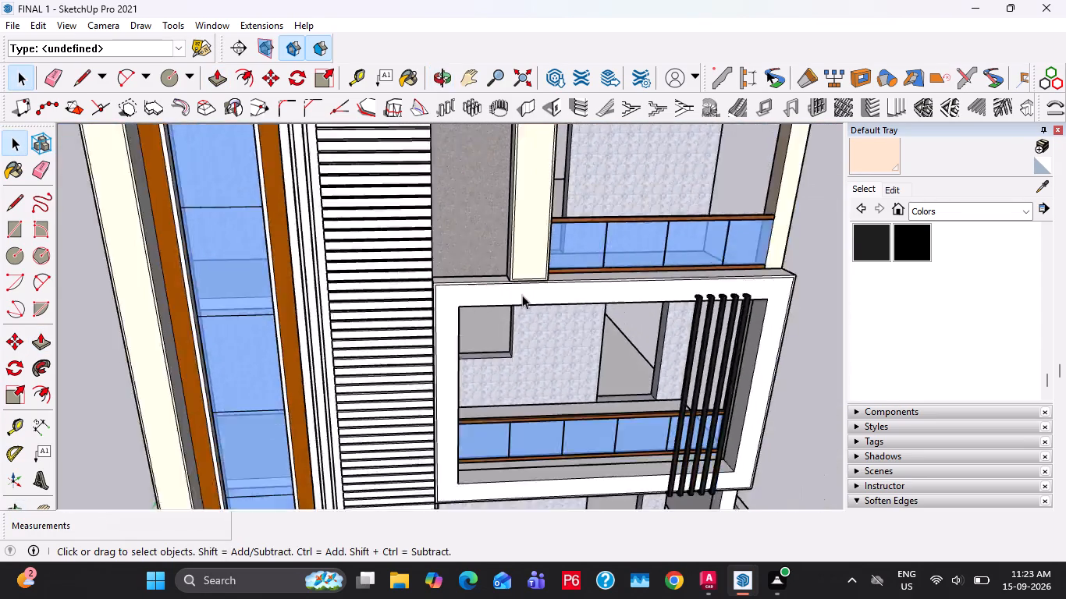
{"action": "scroll", "coordinate": [522, 295], "scroll_direction": "down", "scroll_amount": 3}
{"action": "middle_click_drag", "start_coordinate": [393, 381], "coordinate": [364, 298]}
{"action": "scroll", "coordinate": [368, 294], "scroll_direction": "down", "scroll_amount": 6}
{"action": "middle_click_drag", "start_coordinate": [400, 382], "coordinate": [380, 338], "text": "shift"}
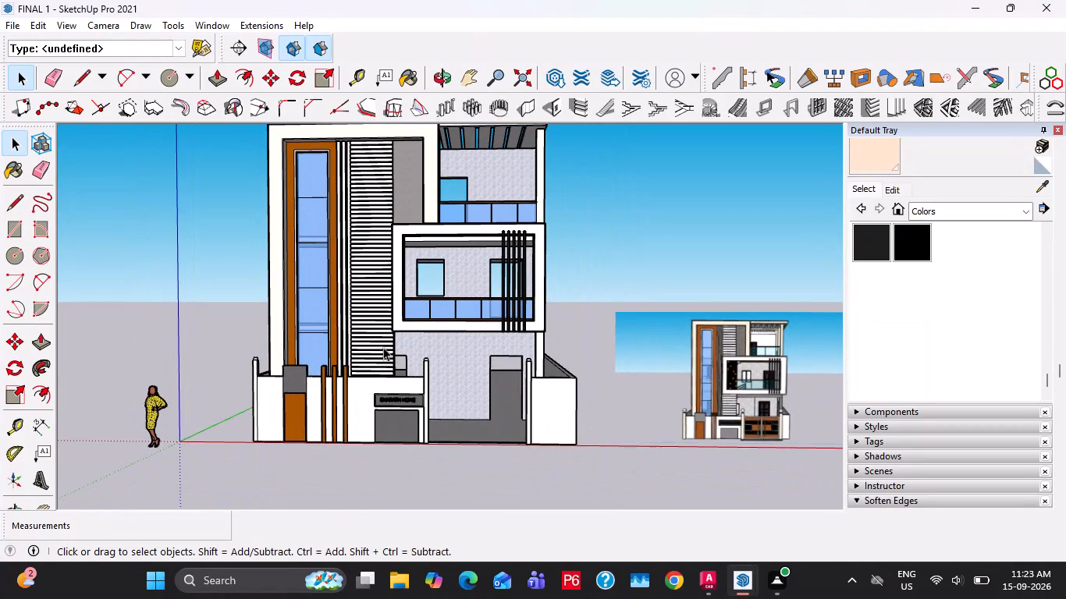
{"action": "key", "text": "ctrl+s"}
Examine the whole front facade and boundary wall against the reference building image.
{"action": "middle_click_drag", "start_coordinate": [435, 401], "coordinate": [443, 462]}
{"action": "middle_click_drag", "start_coordinate": [446, 424], "coordinate": [443, 382]}
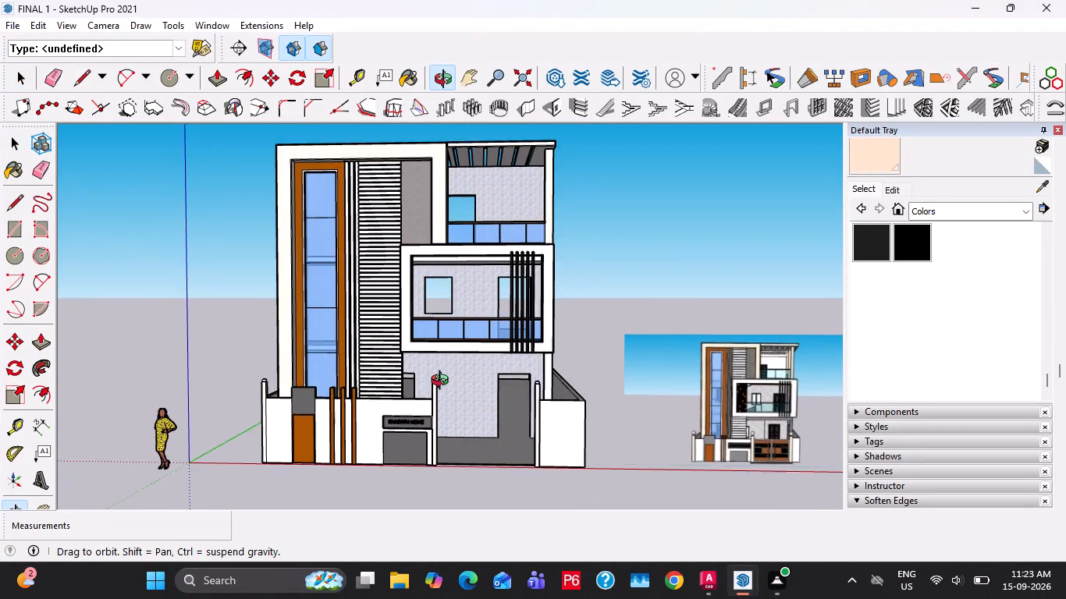
{"action": "middle_click_drag", "start_coordinate": [443, 382], "coordinate": [461, 385]}
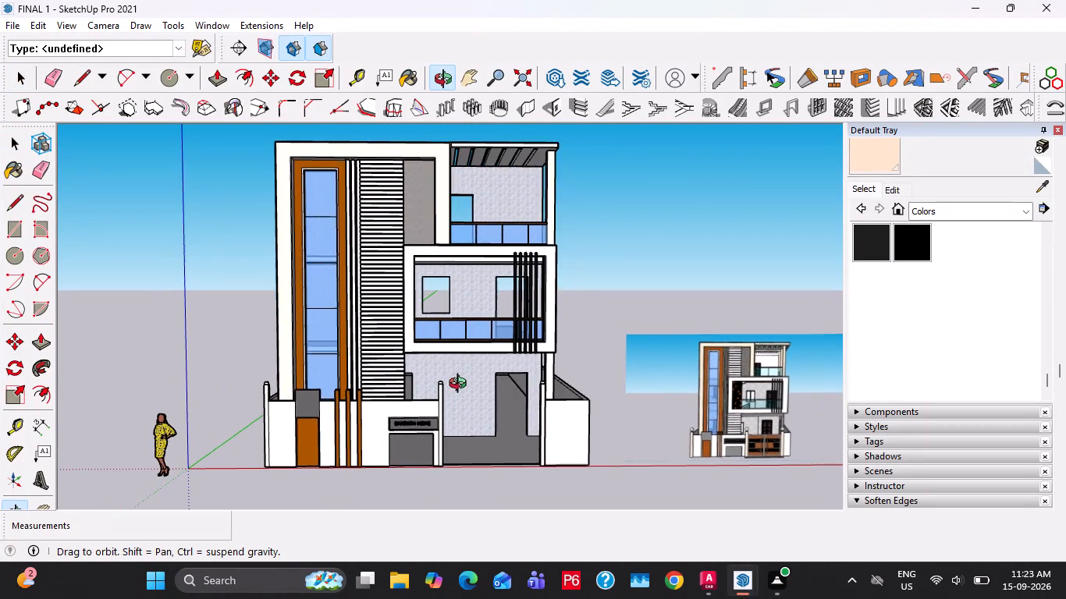
{"action": "middle_click_drag", "start_coordinate": [461, 385], "coordinate": [477, 385]}
{"action": "scroll", "coordinate": [474, 398], "scroll_direction": "up", "scroll_amount": 1}
{"action": "scroll", "coordinate": [474, 399], "scroll_direction": "down", "scroll_amount": 1}
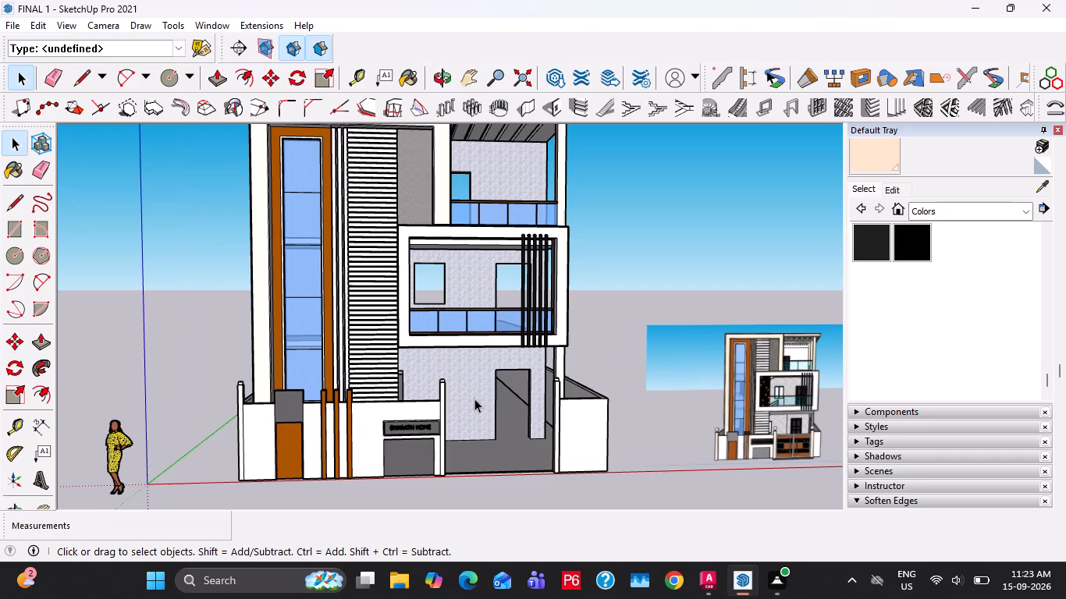
{"action": "middle_click_drag", "start_coordinate": [440, 374], "coordinate": [404, 406], "text": "shift"}
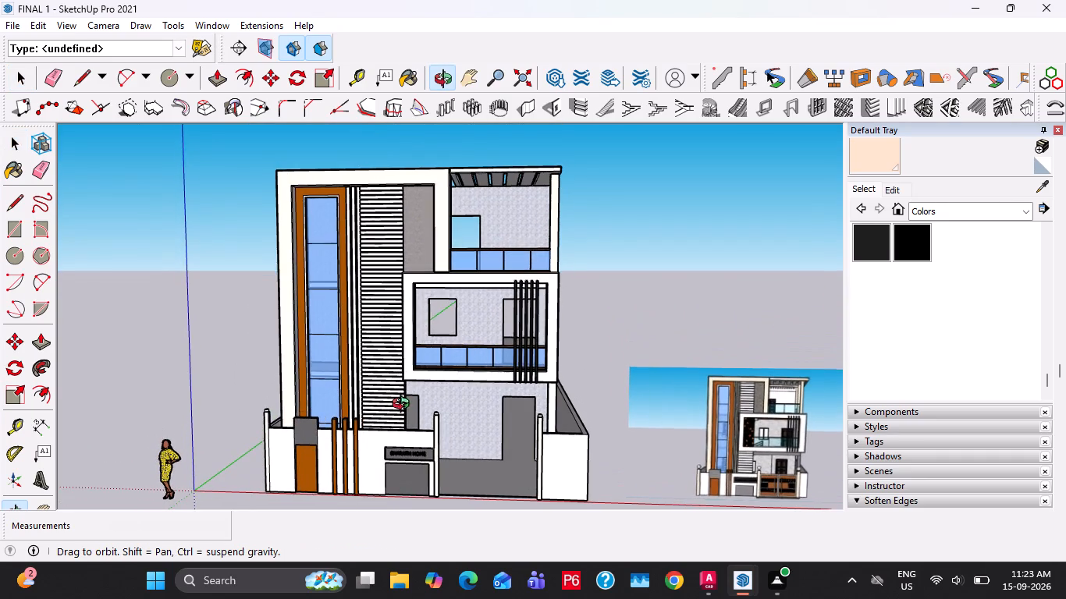
{"action": "middle_click_drag", "start_coordinate": [404, 406], "coordinate": [419, 409], "text": "shift"}
{"action": "scroll", "coordinate": [418, 412], "scroll_direction": "up", "scroll_amount": 1}
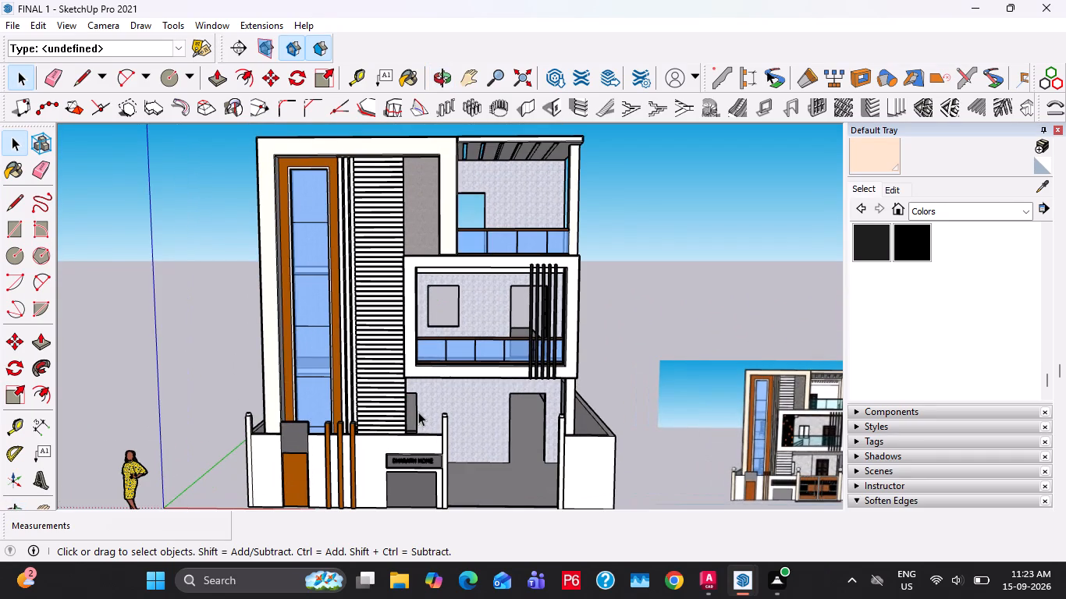
{"action": "scroll", "coordinate": [418, 412], "scroll_direction": "down", "scroll_amount": 1}
{"action": "middle_click", "coordinate": [418, 412]}
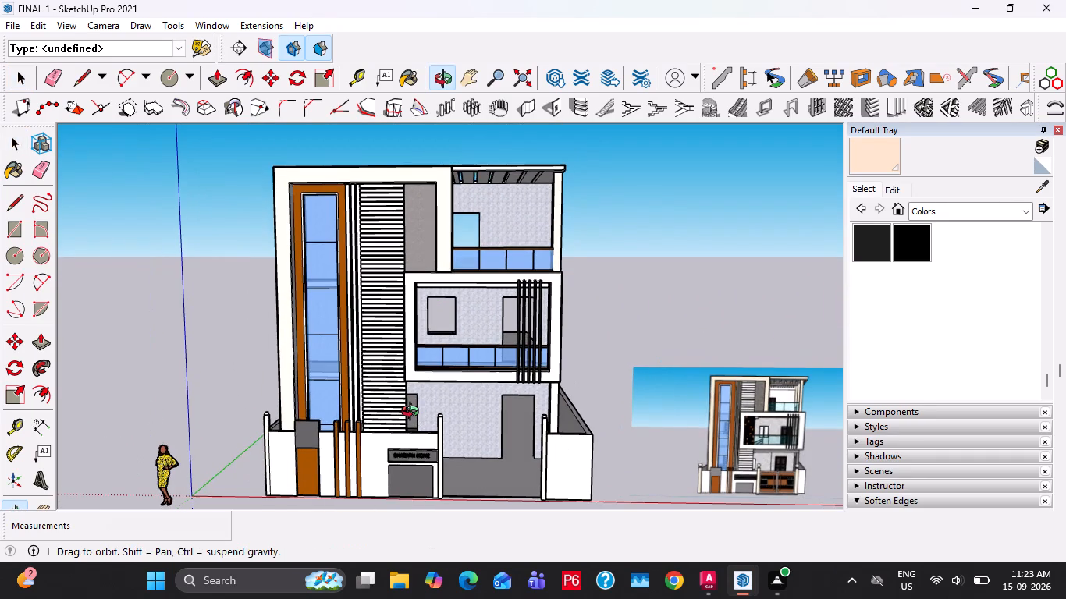
{"action": "scroll", "coordinate": [414, 413], "scroll_direction": "up", "scroll_amount": 1}
{"action": "scroll", "coordinate": [414, 413], "scroll_direction": "down", "scroll_amount": 1}
{"action": "scroll", "coordinate": [414, 413], "scroll_direction": "up", "scroll_amount": 1}
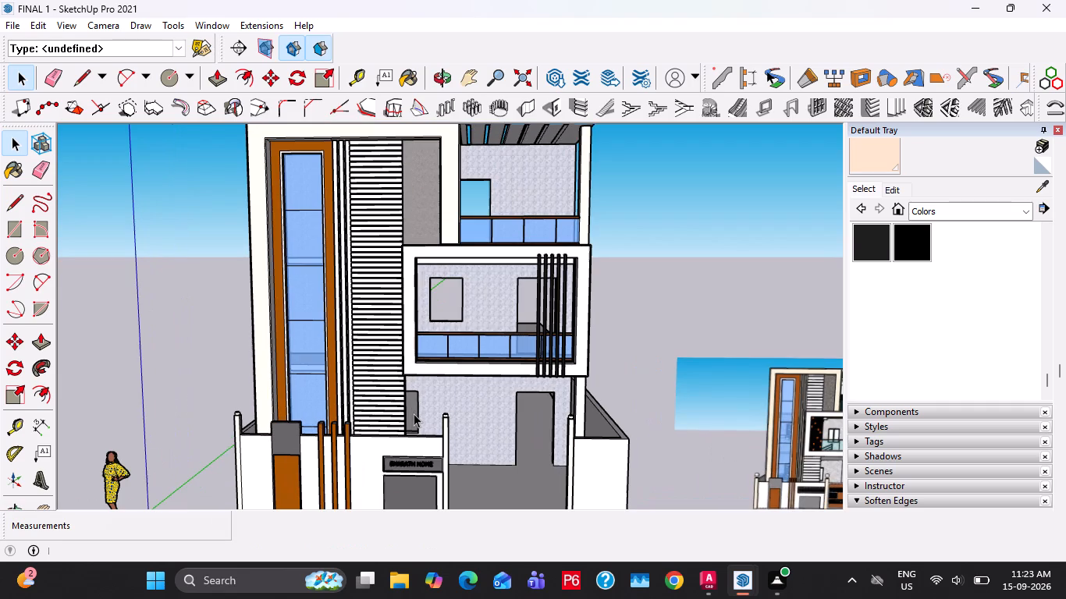
{"action": "scroll", "coordinate": [414, 413], "scroll_direction": "down", "scroll_amount": 1}
{"action": "scroll", "coordinate": [390, 199], "scroll_direction": "up", "scroll_amount": 5}
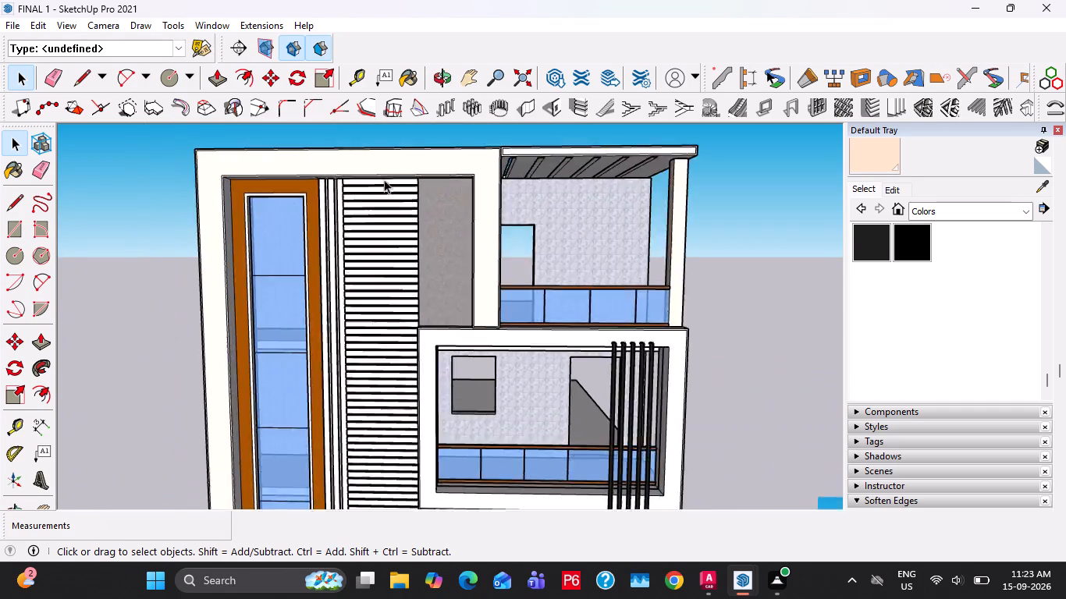
Open the facade frame group and paint the thin strip inside the tall window's orange border light grey, including its side return.
{"action": "scroll", "coordinate": [384, 179], "scroll_direction": "up", "scroll_amount": 7}
{"action": "middle_click_drag", "start_coordinate": [295, 323], "coordinate": [488, 356]}
{"action": "scroll", "coordinate": [404, 331], "scroll_direction": "up", "scroll_amount": 3}
{"action": "double_click", "coordinate": [442, 337]}
{"action": "left_click", "coordinate": [439, 328]}
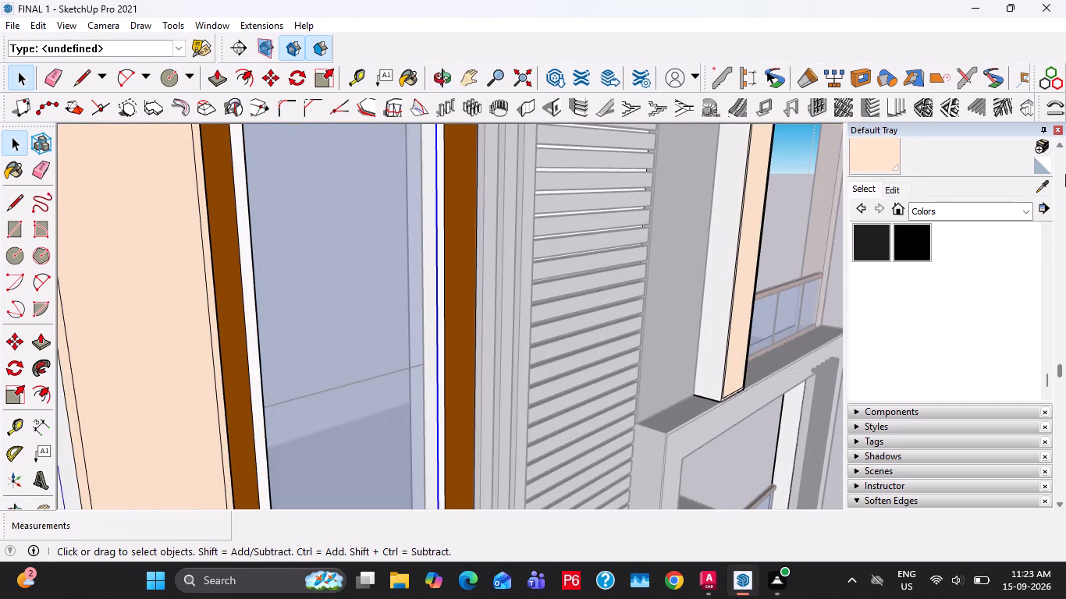
{"action": "scroll", "coordinate": [898, 292], "scroll_direction": "up", "scroll_amount": 3}
{"action": "scroll", "coordinate": [918, 356], "scroll_direction": "down", "scroll_amount": 2}
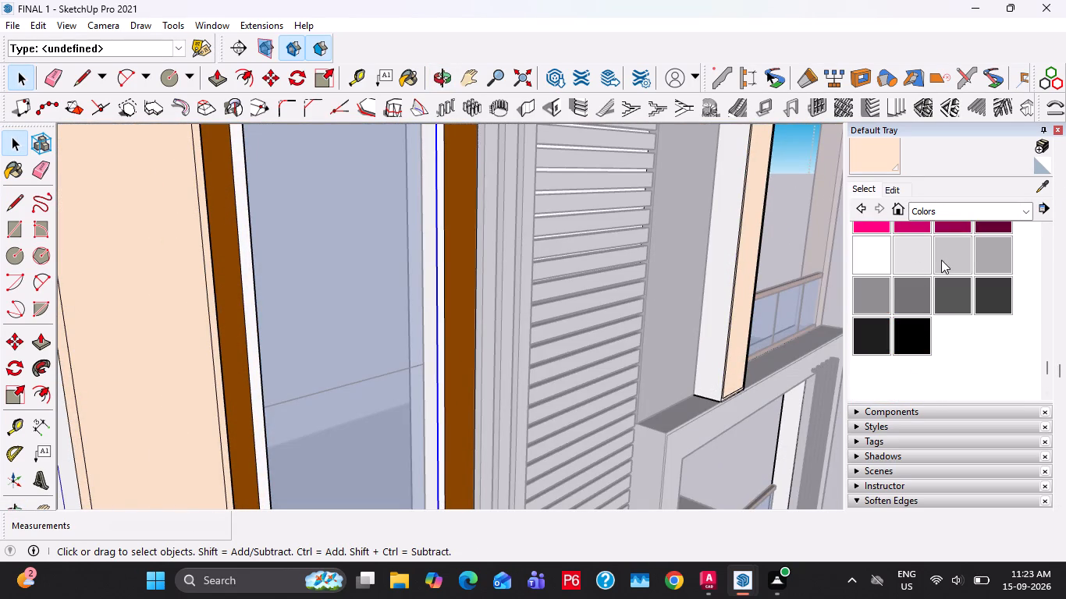
{"action": "left_click", "coordinate": [951, 260]}
{"action": "left_click", "coordinate": [442, 258]}
{"action": "left_click", "coordinate": [430, 257]}
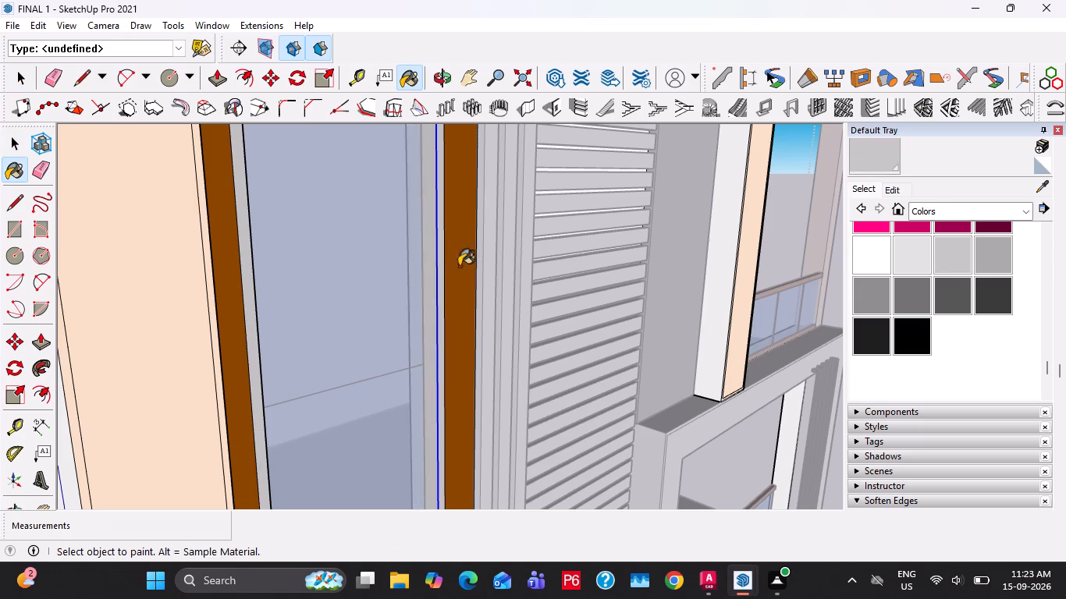
Paint the thin return face on the other side of the tall window the same light grey, and close the group.
{"action": "middle_click_drag", "start_coordinate": [460, 268], "coordinate": [309, 326]}
{"action": "middle_click_drag", "start_coordinate": [85, 389], "coordinate": [168, 354], "text": "ctrl"}
{"action": "scroll", "coordinate": [155, 357], "scroll_direction": "down", "scroll_amount": 4}
{"action": "middle_click_drag", "start_coordinate": [128, 366], "coordinate": [319, 346], "text": "shift"}
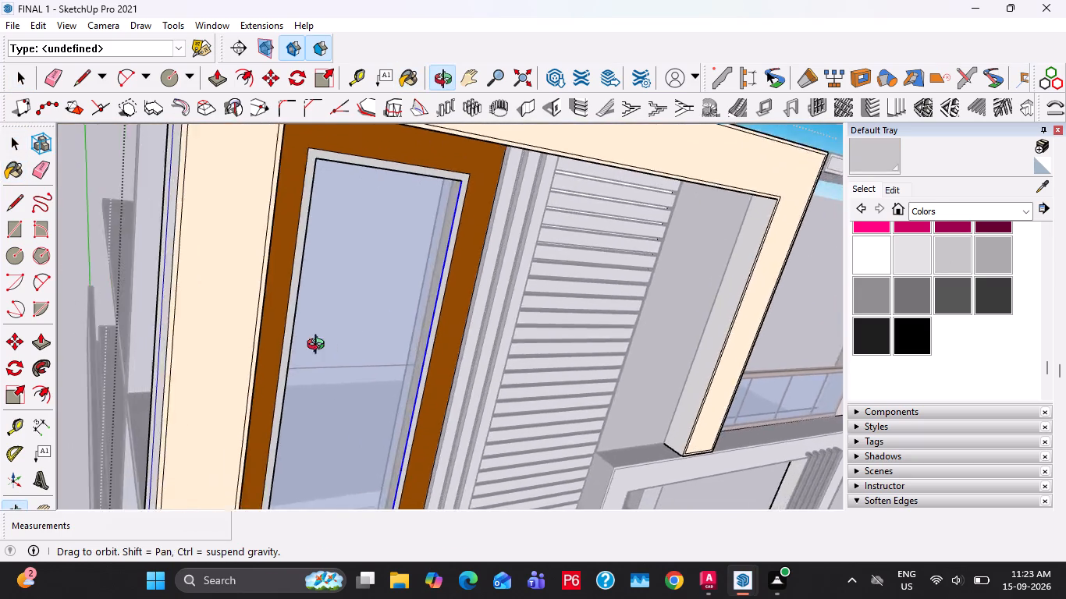
{"action": "middle_click_drag", "start_coordinate": [319, 346], "coordinate": [218, 338], "text": "shift"}
{"action": "scroll", "coordinate": [205, 330], "scroll_direction": "up", "scroll_amount": 6}
{"action": "left_click", "coordinate": [228, 325]}
{"action": "scroll", "coordinate": [287, 332], "scroll_direction": "up", "scroll_amount": 1}
{"action": "middle_click_drag", "start_coordinate": [282, 332], "coordinate": [192, 332]}
{"action": "scroll", "coordinate": [222, 317], "scroll_direction": "down", "scroll_amount": 5}
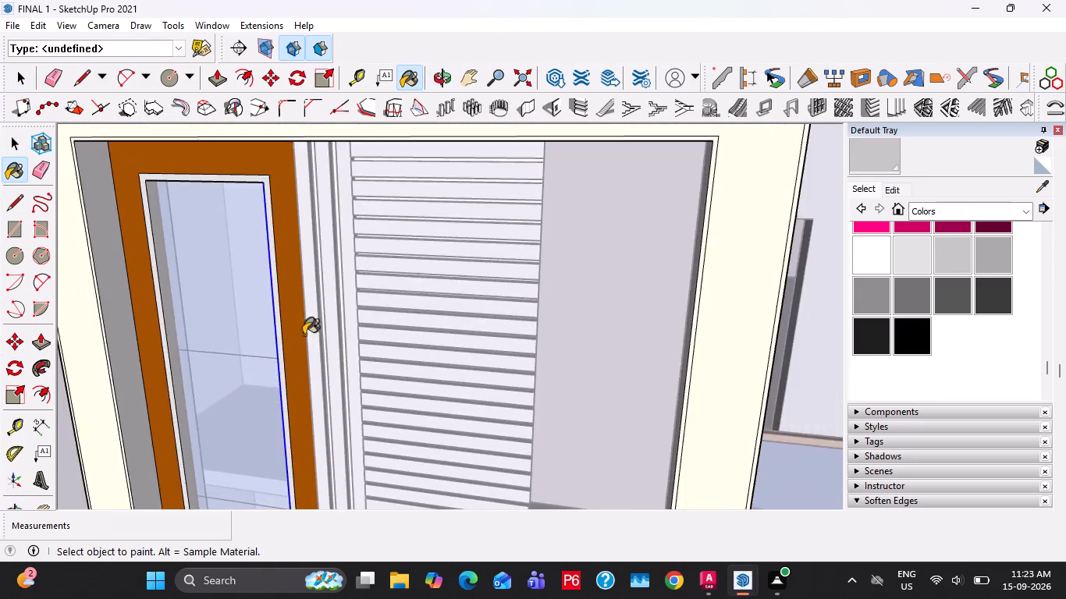
{"action": "scroll", "coordinate": [304, 335], "scroll_direction": "down", "scroll_amount": 11}
{"action": "key", "text": "space"}
{"action": "key", "text": "Escape"}
{"action": "scroll", "coordinate": [220, 222], "scroll_direction": "up", "scroll_amount": 15}
{"action": "key", "text": "Escape"}
Open the large facade frame group, paint the narrow border strip along its front edges dark grey, and close the group.
{"action": "double_click", "coordinate": [345, 200]}
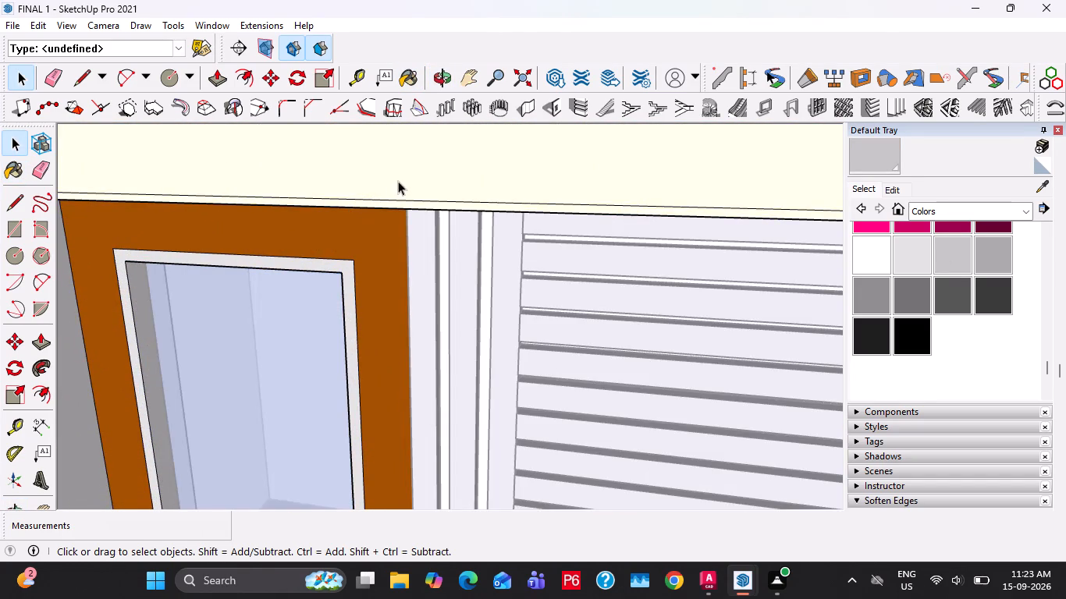
{"action": "left_click", "coordinate": [399, 181]}
{"action": "scroll", "coordinate": [862, 262], "scroll_direction": "up", "scroll_amount": 1}
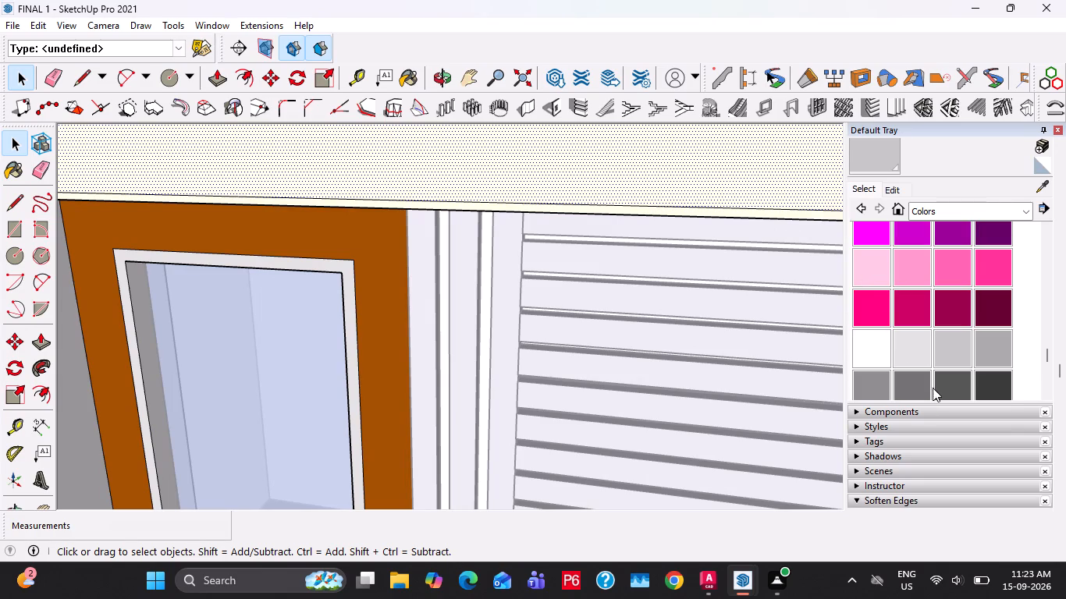
{"action": "left_click", "coordinate": [921, 382]}
{"action": "scroll", "coordinate": [495, 202], "scroll_direction": "up", "scroll_amount": 3}
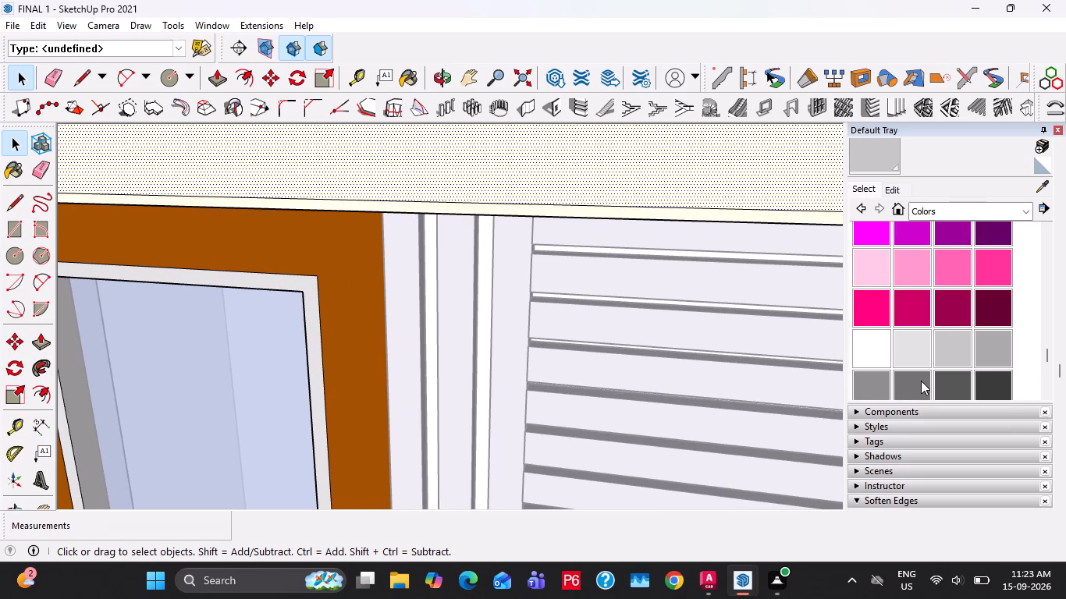
{"action": "left_click", "coordinate": [921, 381]}
{"action": "left_click", "coordinate": [539, 209]}
{"action": "scroll", "coordinate": [534, 207], "scroll_direction": "down", "scroll_amount": 14}
{"action": "scroll", "coordinate": [534, 240], "scroll_direction": "up", "scroll_amount": 2}
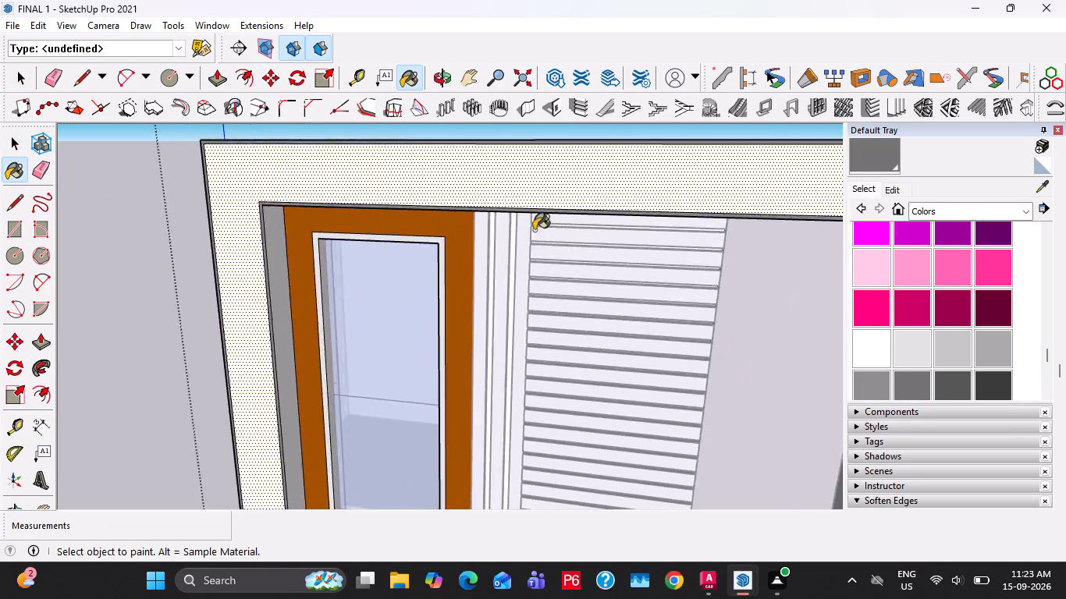
{"action": "scroll", "coordinate": [534, 230], "scroll_direction": "down", "scroll_amount": 12}
{"action": "key", "text": "Escape"}
{"action": "key", "text": "space"}
{"action": "key", "text": "space"}
{"action": "key", "text": "Escape"}
{"action": "key", "text": "Escape"}
Open the boundary wall group at the top of the grey panel above the orange gate panel.
{"action": "scroll", "coordinate": [521, 368], "scroll_direction": "up", "scroll_amount": 3}
{"action": "middle_click_drag", "start_coordinate": [526, 404], "coordinate": [474, 254], "text": "shift"}
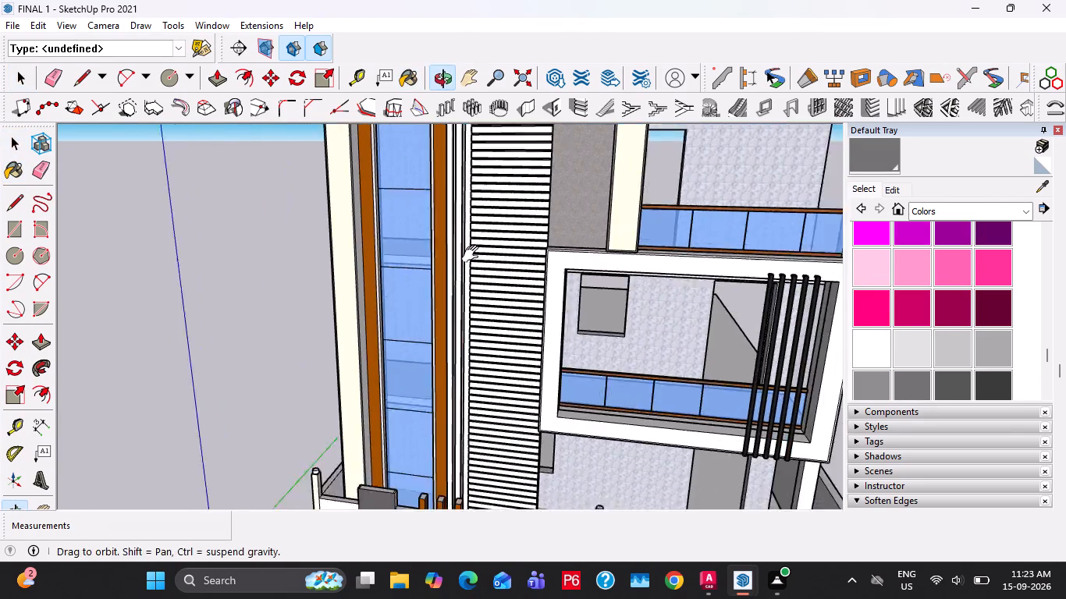
{"action": "middle_click_drag", "start_coordinate": [474, 254], "coordinate": [474, 207], "text": "shift"}
{"action": "middle_click_drag", "start_coordinate": [470, 344], "coordinate": [470, 276], "text": "shift"}
{"action": "scroll", "coordinate": [335, 271], "scroll_direction": "up", "scroll_amount": 17}
{"action": "middle_click_drag", "start_coordinate": [324, 354], "coordinate": [451, 380]}
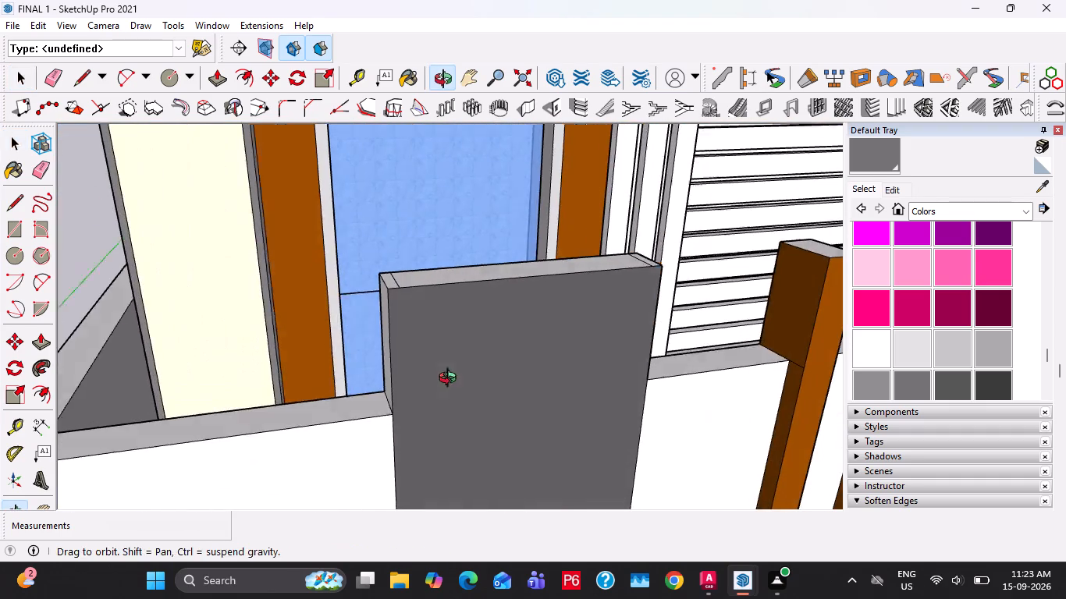
{"action": "middle_click_drag", "start_coordinate": [451, 380], "coordinate": [453, 380]}
{"action": "scroll", "coordinate": [441, 337], "scroll_direction": "down", "scroll_amount": 3}
{"action": "scroll", "coordinate": [421, 317], "scroll_direction": "up", "scroll_amount": 4}
{"action": "double_click", "coordinate": [432, 317]}
{"action": "middle_click_drag", "start_coordinate": [464, 321], "coordinate": [479, 387]}
{"action": "scroll", "coordinate": [448, 286], "scroll_direction": "up", "scroll_amount": 3}
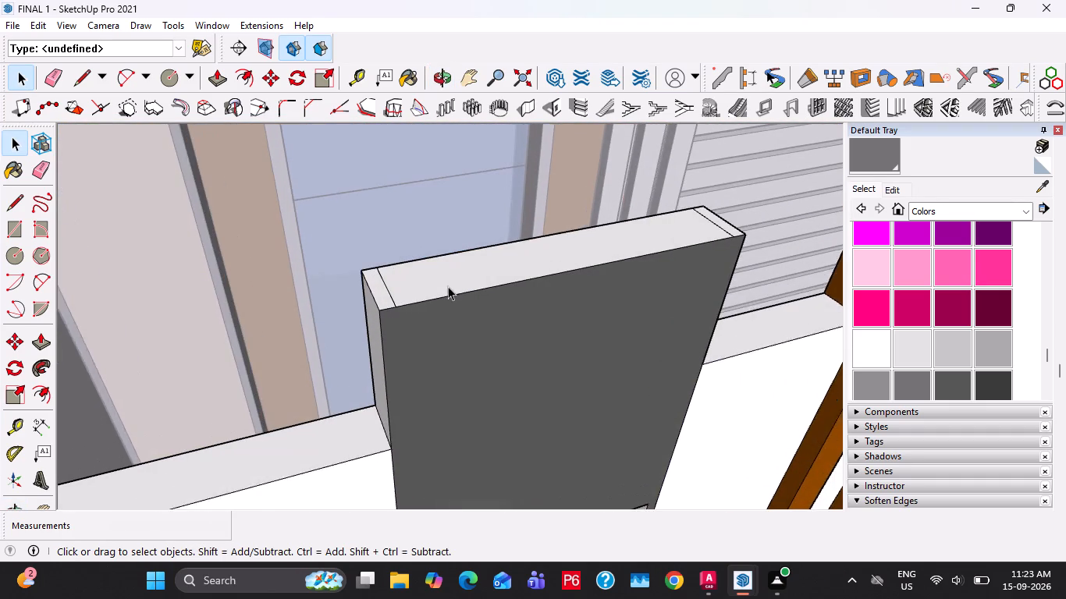
{"action": "left_click", "coordinate": [439, 277]}
{"action": "double_click", "coordinate": [433, 280]}
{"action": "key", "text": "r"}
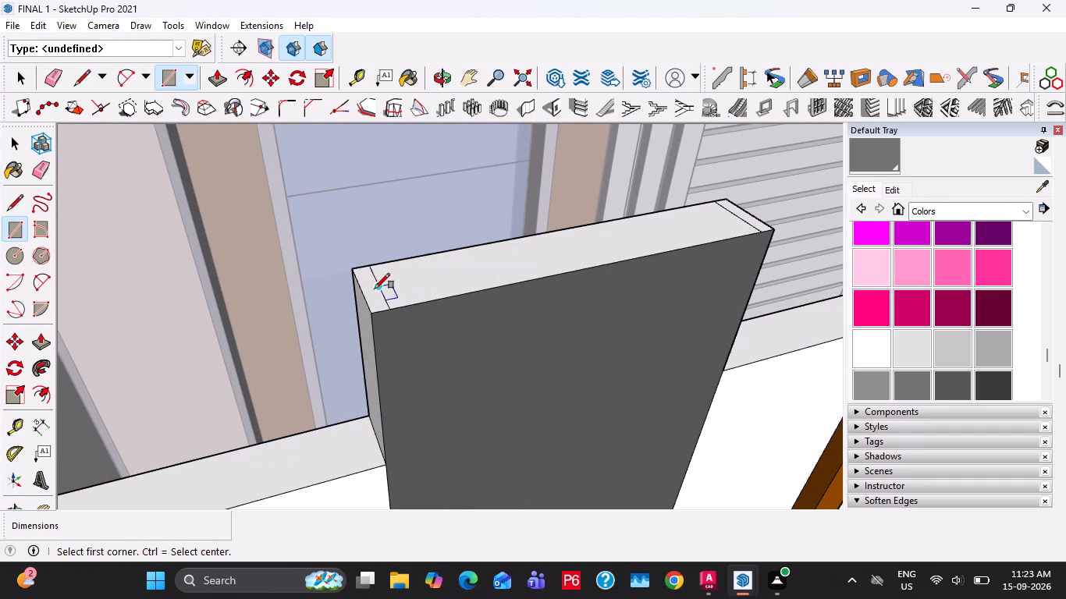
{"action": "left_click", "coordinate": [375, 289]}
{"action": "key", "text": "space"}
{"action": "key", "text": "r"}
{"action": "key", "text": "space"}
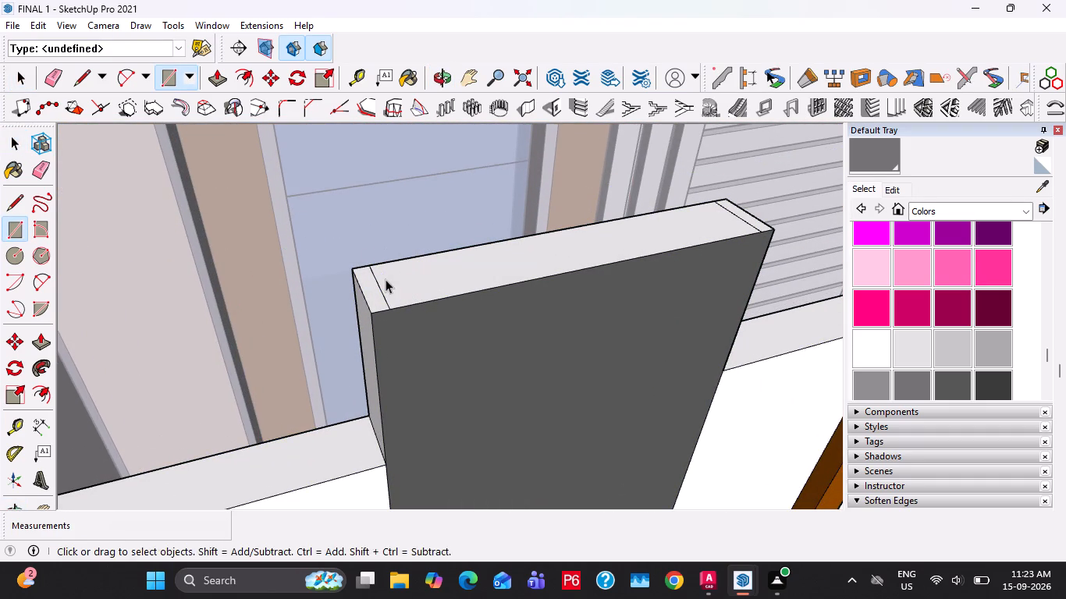
Erase the two stray edge lines at the ends of the grey panel's top face, and close the boundary wall group.
{"action": "key", "text": "e"}
{"action": "left_click_drag", "start_coordinate": [386, 282], "coordinate": [377, 296]}
{"action": "middle_click_drag", "start_coordinate": [661, 282], "coordinate": [456, 335], "text": "shift"}
{"action": "scroll", "coordinate": [496, 264], "scroll_direction": "up", "scroll_amount": 3}
{"action": "left_click_drag", "start_coordinate": [555, 270], "coordinate": [570, 275]}
{"action": "key", "text": "space"}
{"action": "scroll", "coordinate": [357, 263], "scroll_direction": "down", "scroll_amount": 20}
{"action": "key", "text": "Escape"}
{"action": "key", "text": "Escape"}
{"action": "middle_click_drag", "start_coordinate": [389, 345], "coordinate": [288, 385]}
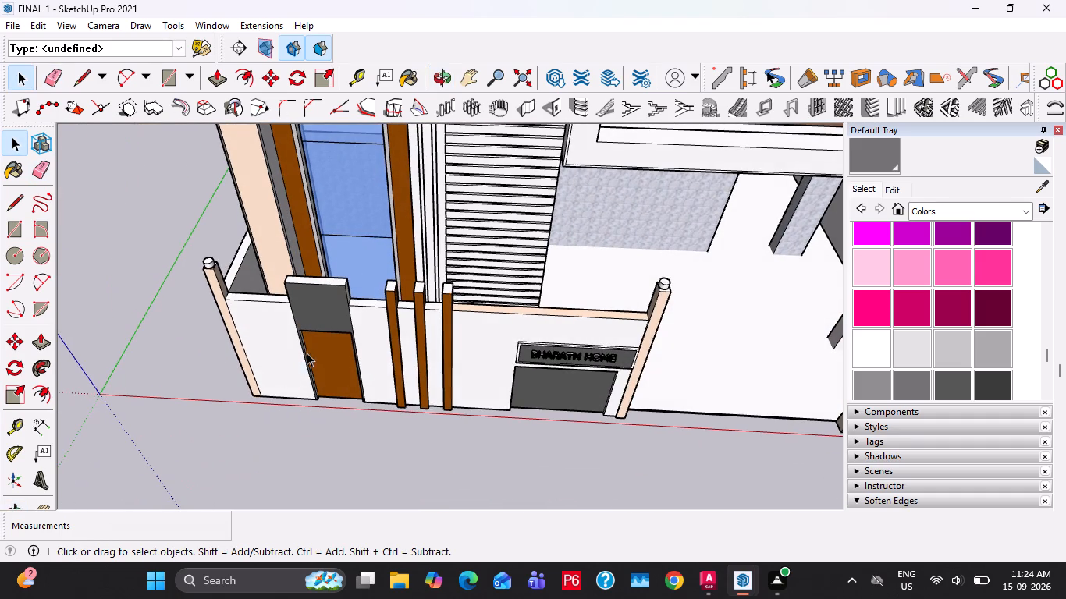
Save the model.
{"action": "key", "text": "Escape"}
{"action": "key", "text": "Escape"}
{"action": "scroll", "coordinate": [348, 342], "scroll_direction": "down", "scroll_amount": 5}
{"action": "middle_click_drag", "start_coordinate": [357, 353], "coordinate": [424, 200]}
{"action": "scroll", "coordinate": [412, 200], "scroll_direction": "down", "scroll_amount": 6}
{"action": "middle_click_drag", "start_coordinate": [421, 178], "coordinate": [421, 241], "text": "shift"}
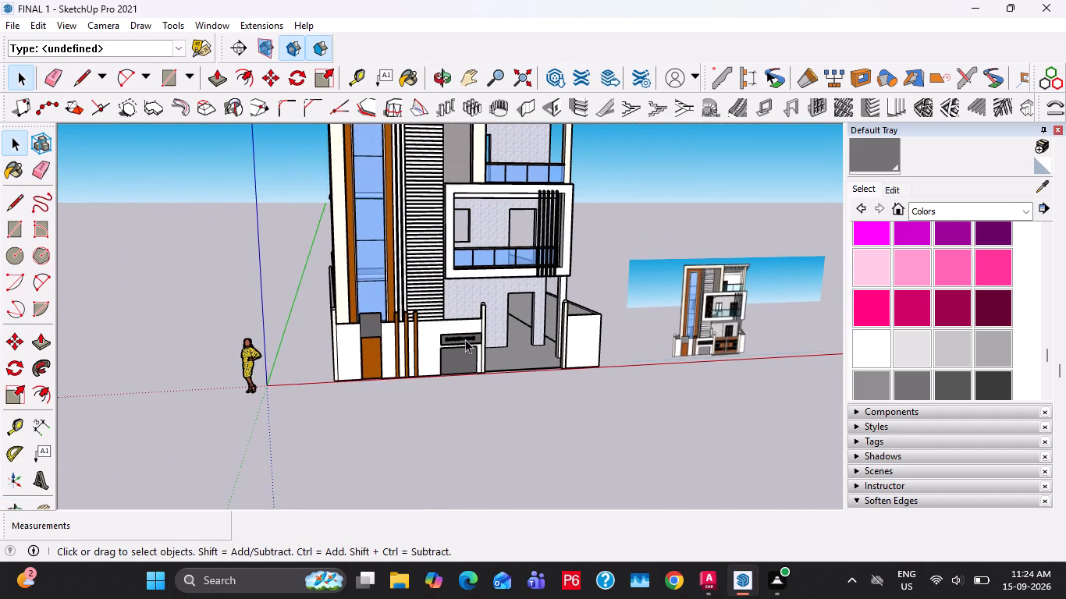
{"action": "scroll", "coordinate": [469, 338], "scroll_direction": "down", "scroll_amount": 2}
{"action": "middle_click_drag", "start_coordinate": [520, 355], "coordinate": [450, 356]}
{"action": "scroll", "coordinate": [460, 331], "scroll_direction": "up", "scroll_amount": 14}
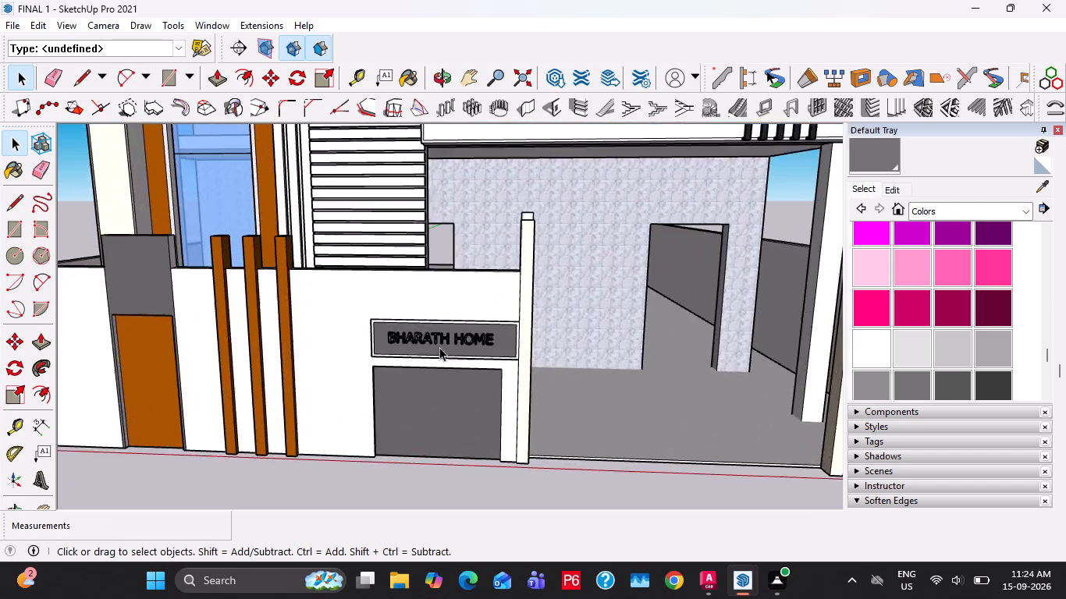
{"action": "scroll", "coordinate": [439, 347], "scroll_direction": "up", "scroll_amount": 4}
{"action": "key", "text": "ctrl+s"}
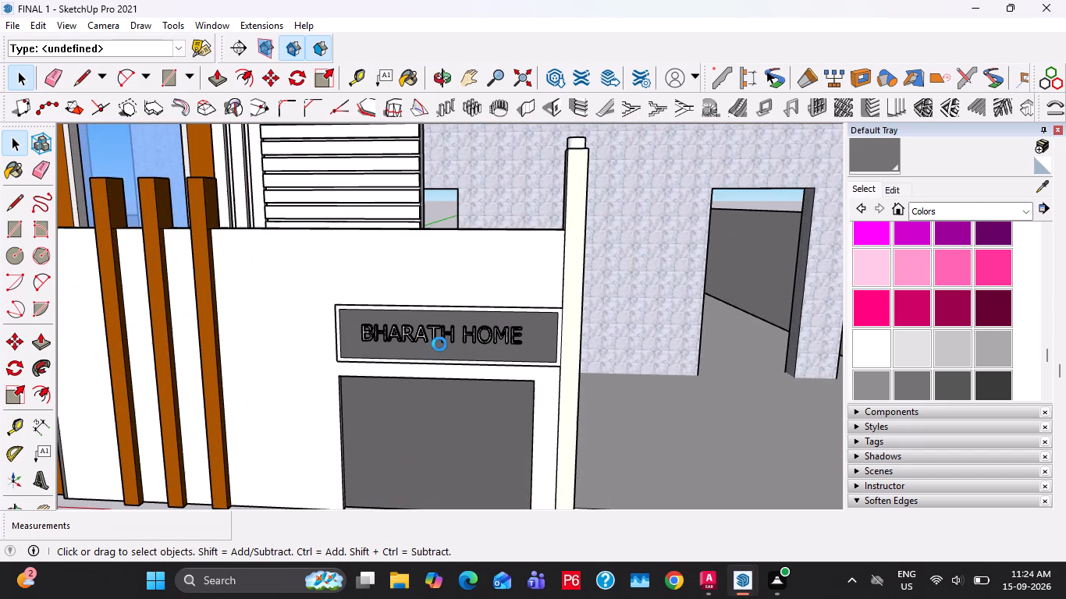
Open the projecting balcony frame group and select its front face inside the narrow outer border.
{"action": "scroll", "coordinate": [432, 331], "scroll_direction": "down", "scroll_amount": 13}
{"action": "middle_click_drag", "start_coordinate": [480, 215], "coordinate": [473, 381], "text": "shift"}
{"action": "middle_click_drag", "start_coordinate": [434, 236], "coordinate": [434, 267], "text": "shift"}
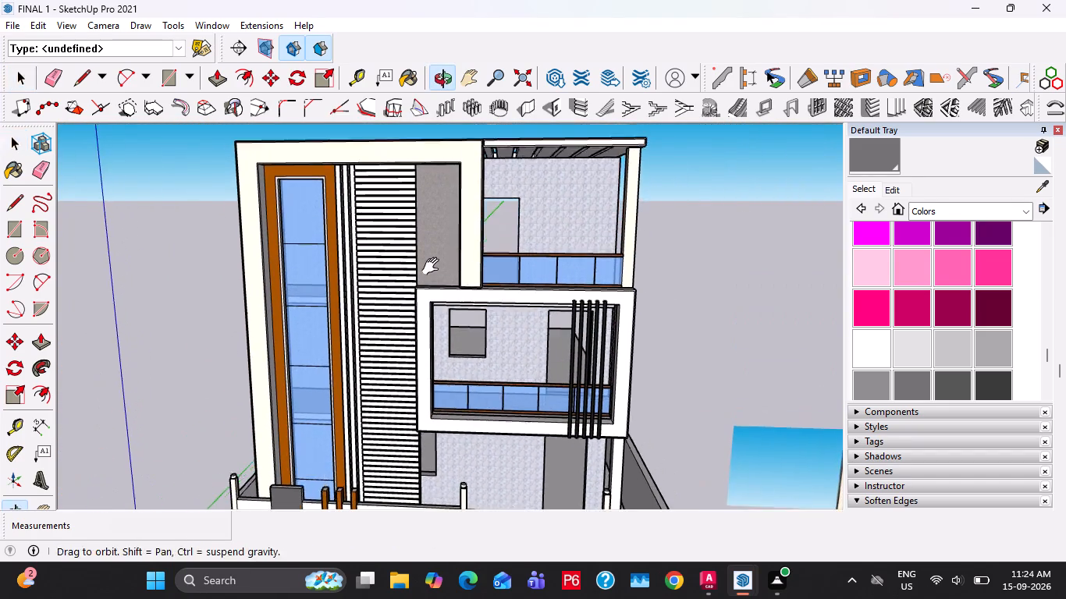
{"action": "middle_click_drag", "start_coordinate": [434, 267], "coordinate": [432, 280], "text": "shift"}
{"action": "scroll", "coordinate": [449, 323], "scroll_direction": "up", "scroll_amount": 14}
{"action": "triple_click", "coordinate": [427, 322]}
{"action": "left_click", "coordinate": [379, 321]}
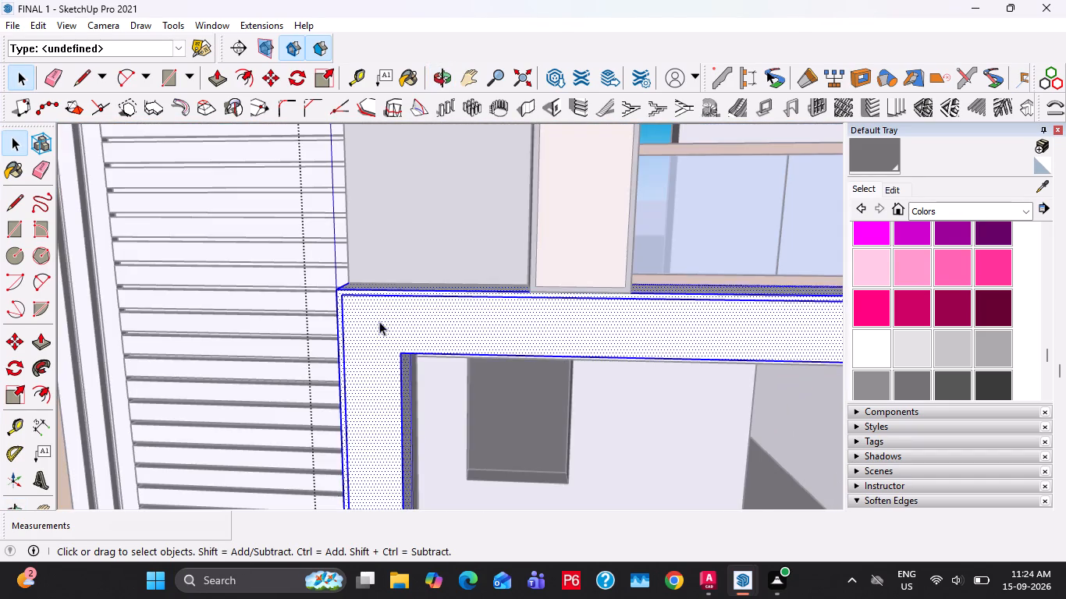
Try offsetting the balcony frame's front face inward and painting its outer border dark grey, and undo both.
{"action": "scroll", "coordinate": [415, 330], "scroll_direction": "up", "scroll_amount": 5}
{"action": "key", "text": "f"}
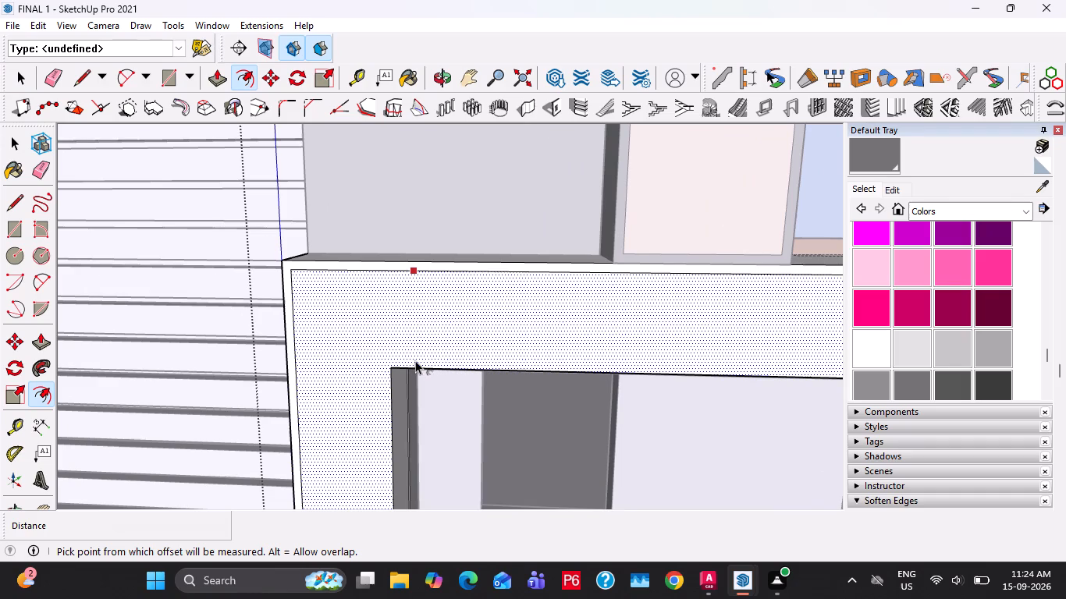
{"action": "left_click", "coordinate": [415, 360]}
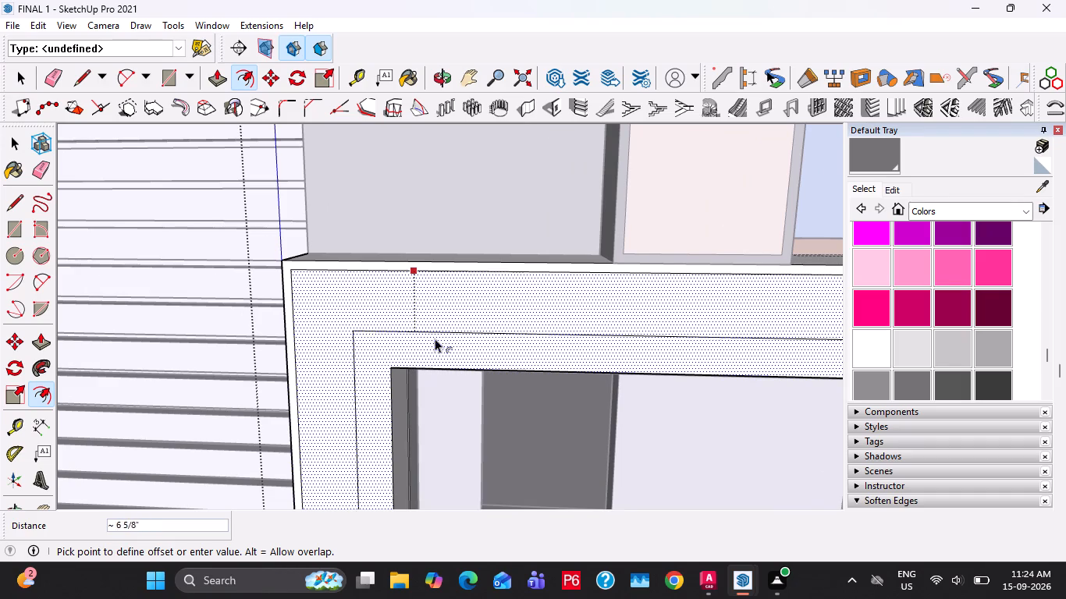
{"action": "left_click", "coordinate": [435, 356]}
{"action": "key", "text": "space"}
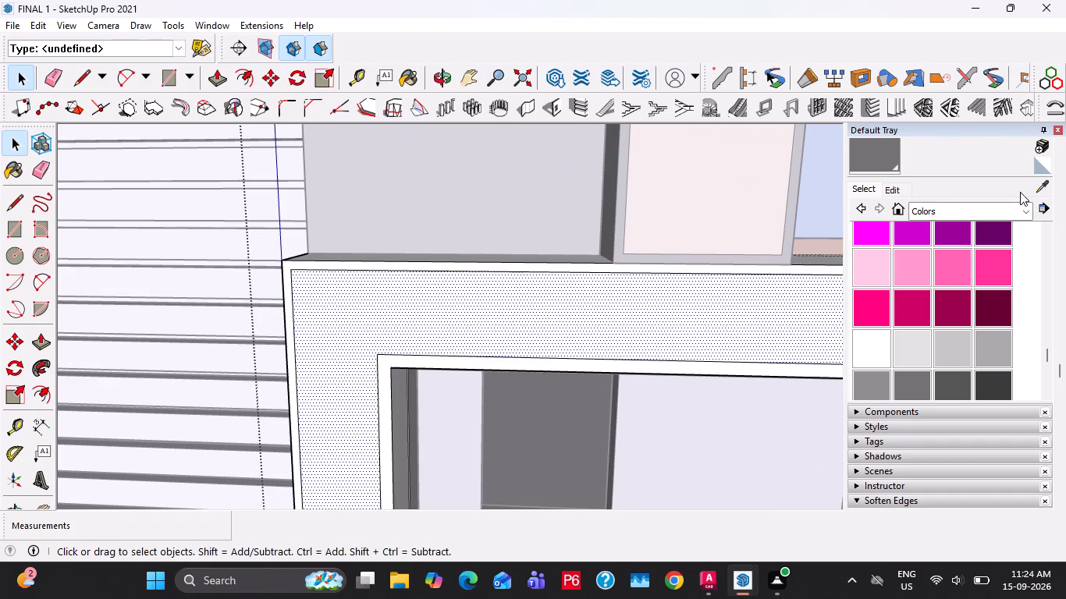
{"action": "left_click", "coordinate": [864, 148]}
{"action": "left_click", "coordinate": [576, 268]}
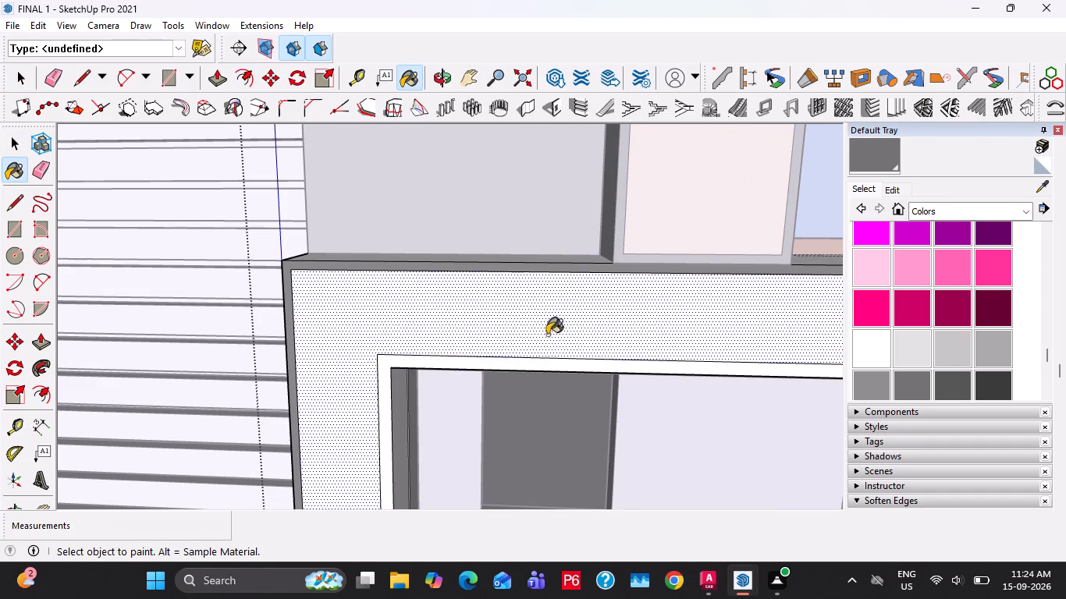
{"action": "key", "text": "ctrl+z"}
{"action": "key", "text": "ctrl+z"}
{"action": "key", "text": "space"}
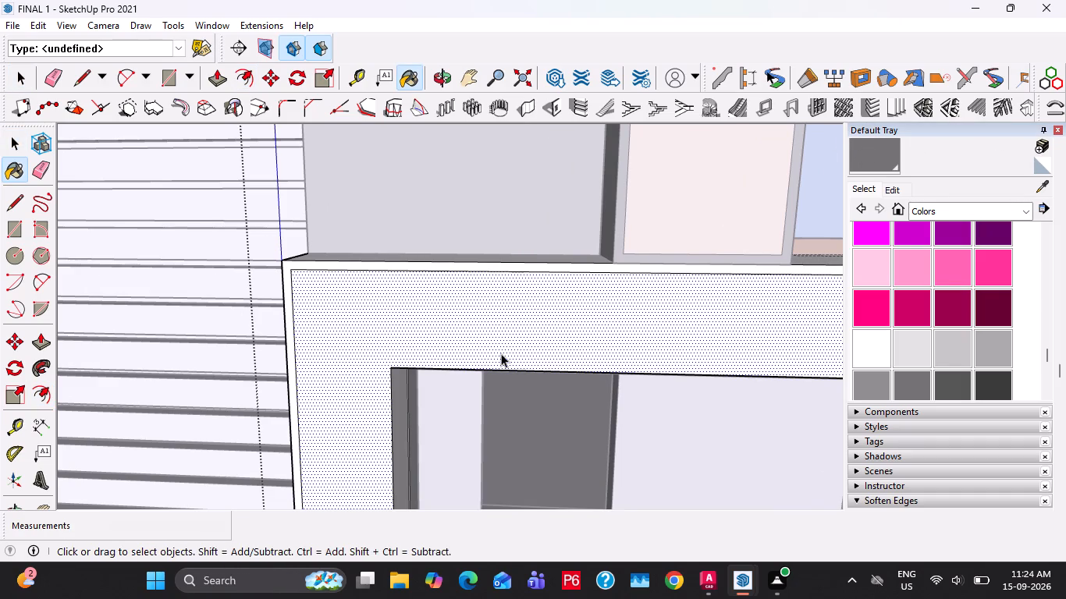
Offset the balcony frame's front face inward about 9 15/16" and paint the resulting thin strip around the opening dark grey.
{"action": "key", "text": "f"}
{"action": "left_click", "coordinate": [496, 363]}
{"action": "left_click", "coordinate": [496, 361]}
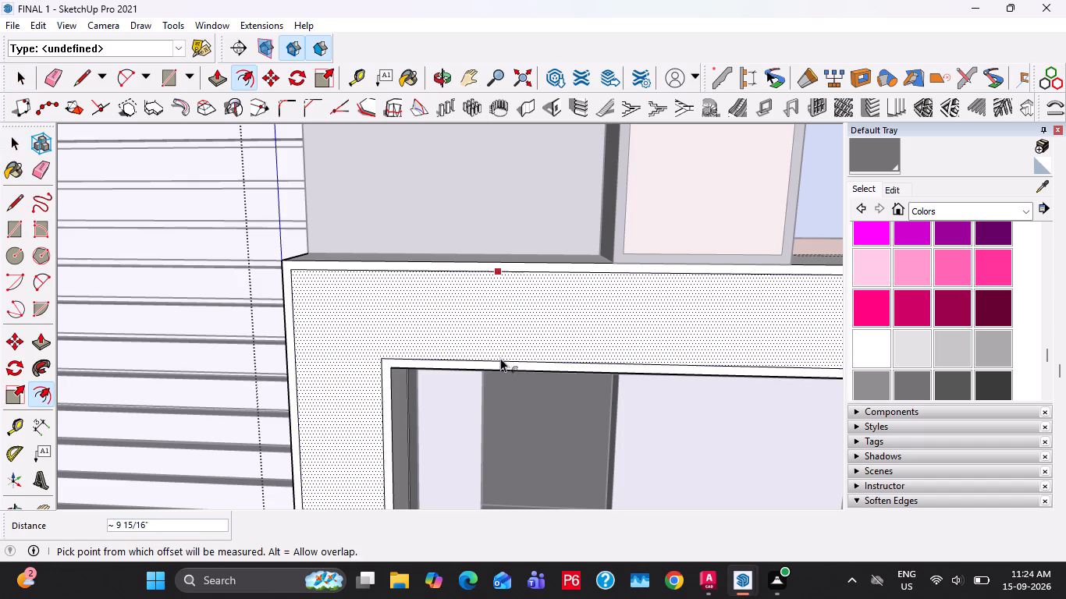
{"action": "key", "text": "space"}
{"action": "left_click", "coordinate": [874, 154]}
{"action": "left_click", "coordinate": [567, 366]}
{"action": "key", "text": "space"}
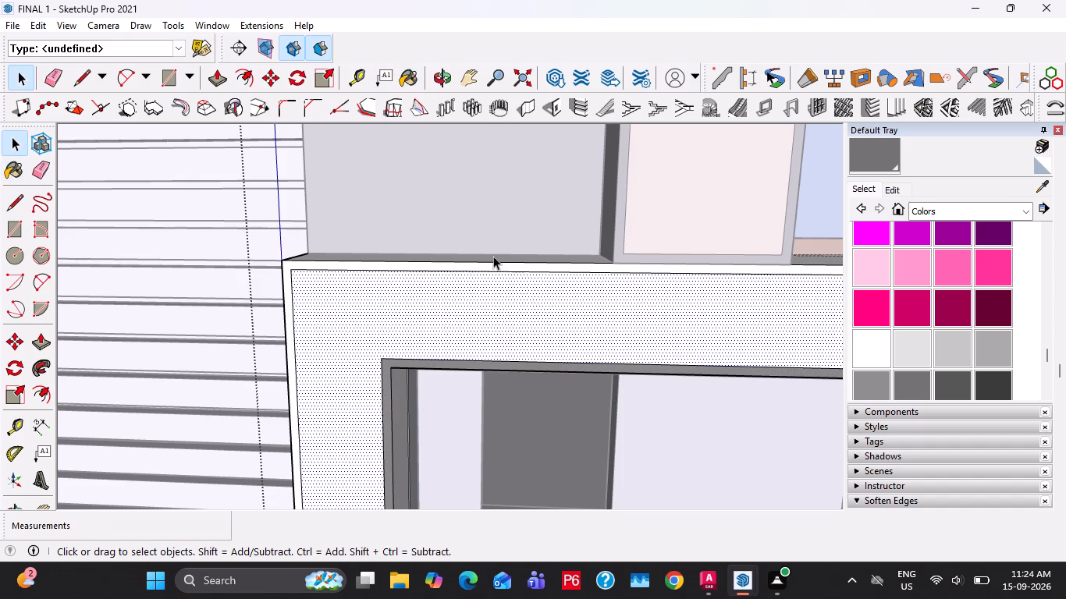
Paint the narrow outer border strip of the balcony frame's front dark grey, and close the group.
{"action": "left_click", "coordinate": [878, 155]}
{"action": "left_click", "coordinate": [709, 268]}
{"action": "scroll", "coordinate": [489, 257], "scroll_direction": "down", "scroll_amount": 4}
{"action": "middle_click_drag", "start_coordinate": [705, 277], "coordinate": [460, 227], "text": "shift"}
{"action": "scroll", "coordinate": [445, 220], "scroll_direction": "down", "scroll_amount": 5, "text": "shift"}
{"action": "middle_click_drag", "start_coordinate": [716, 257], "coordinate": [428, 236], "text": "shift"}
{"action": "key", "text": "space"}
{"action": "scroll", "coordinate": [572, 283], "scroll_direction": "down", "scroll_amount": 6}
{"action": "key", "text": "Escape"}
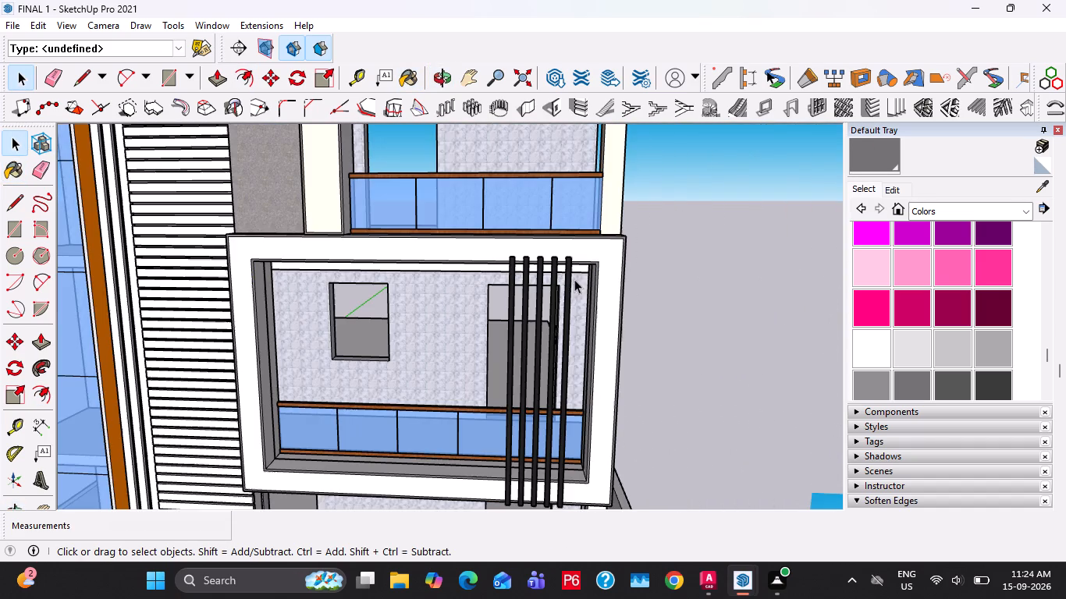
{"action": "key", "text": "Escape"}
{"action": "key", "text": "Escape"}
{"action": "key", "text": "Escape"}
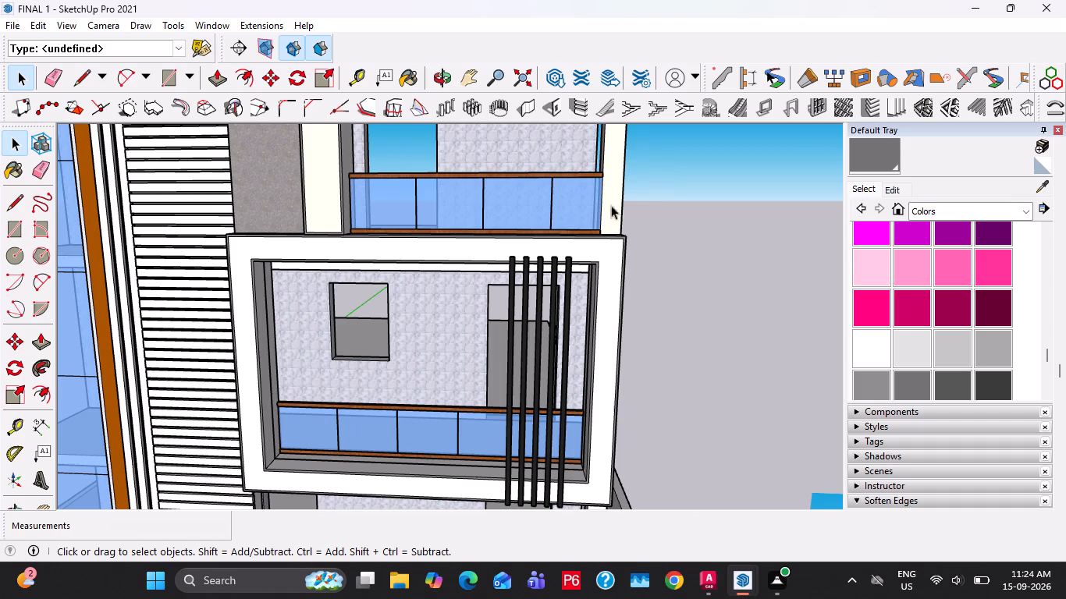
Examine the balcony frame's dark grey borders up close and within the whole facade.
{"action": "scroll", "coordinate": [544, 257], "scroll_direction": "up", "scroll_amount": 3}
{"action": "middle_click_drag", "start_coordinate": [438, 307], "coordinate": [516, 311]}
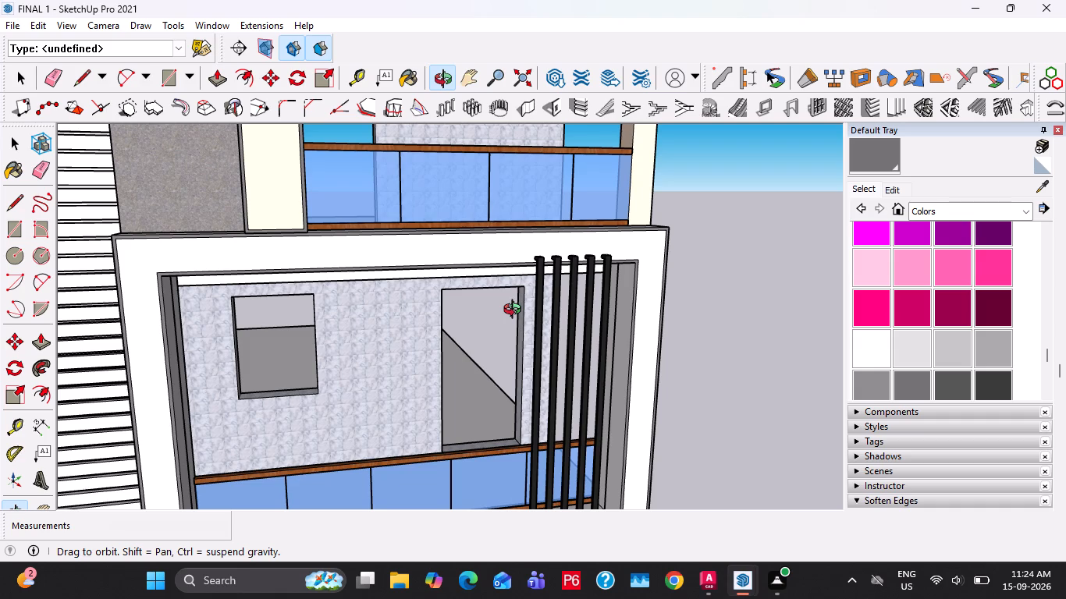
{"action": "middle_click_drag", "start_coordinate": [516, 311], "coordinate": [516, 314]}
{"action": "scroll", "coordinate": [516, 314], "scroll_direction": "up", "scroll_amount": 2}
{"action": "middle_click", "coordinate": [516, 314]}
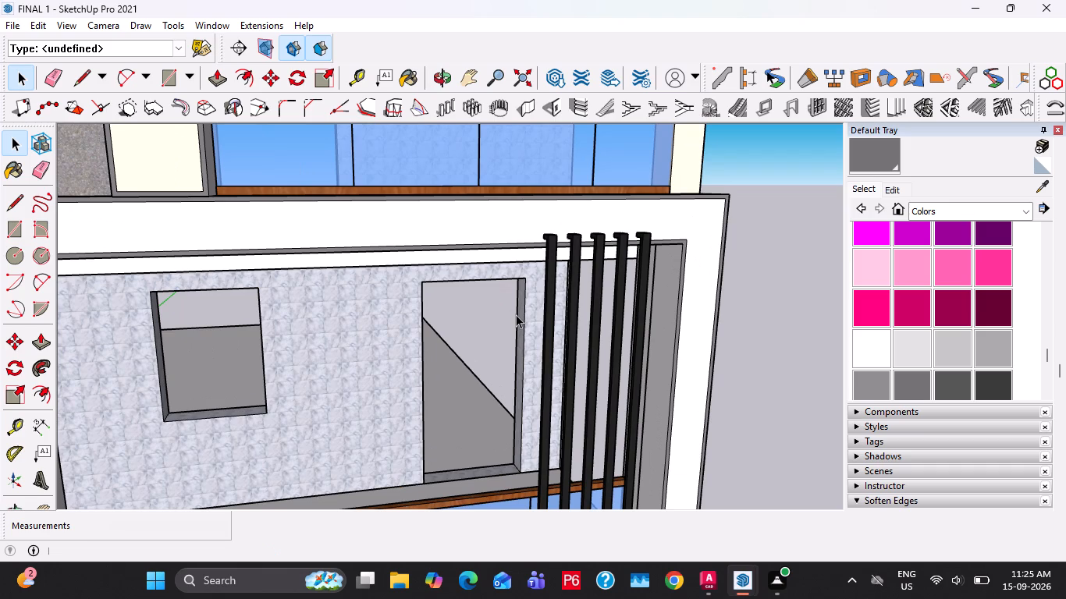
{"action": "scroll", "coordinate": [515, 315], "scroll_direction": "down", "scroll_amount": 3}
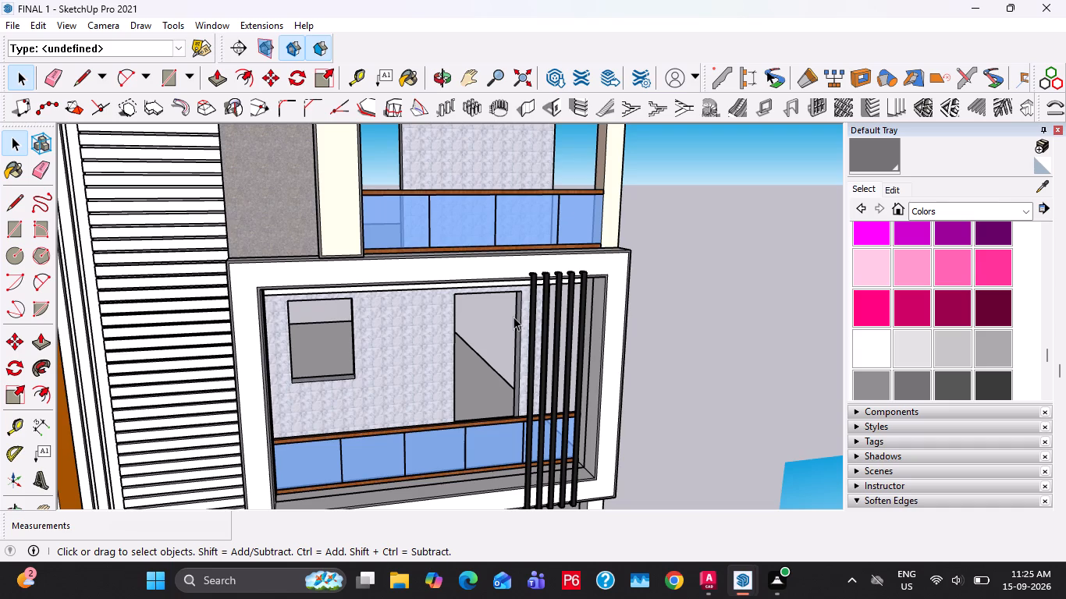
{"action": "scroll", "coordinate": [506, 318], "scroll_direction": "down", "scroll_amount": 3}
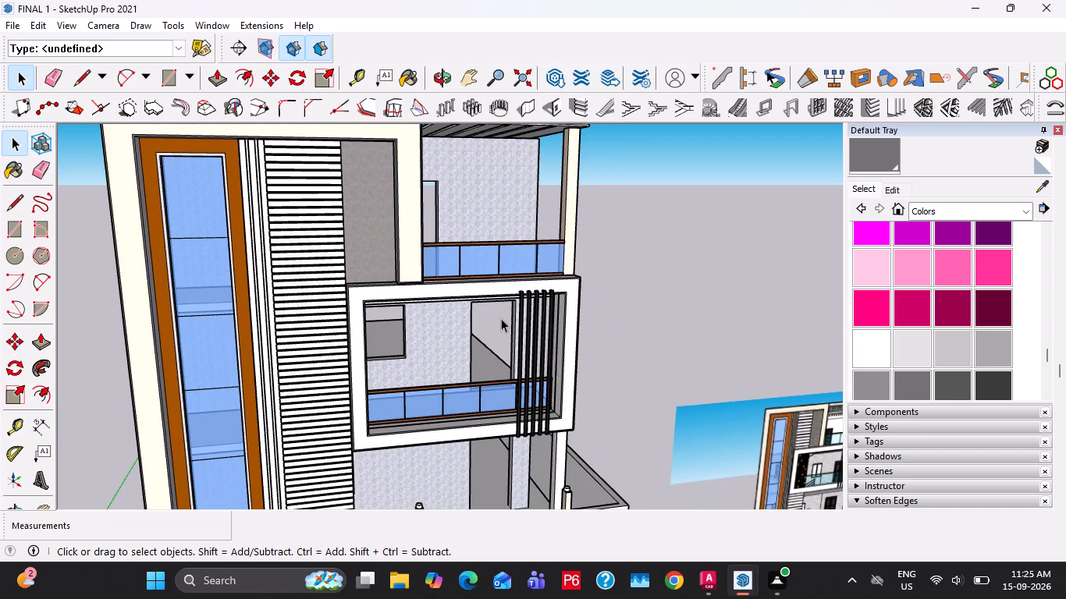
{"action": "scroll", "coordinate": [502, 314], "scroll_direction": "down", "scroll_amount": 13}
{"action": "scroll", "coordinate": [496, 331], "scroll_direction": "up", "scroll_amount": 3}
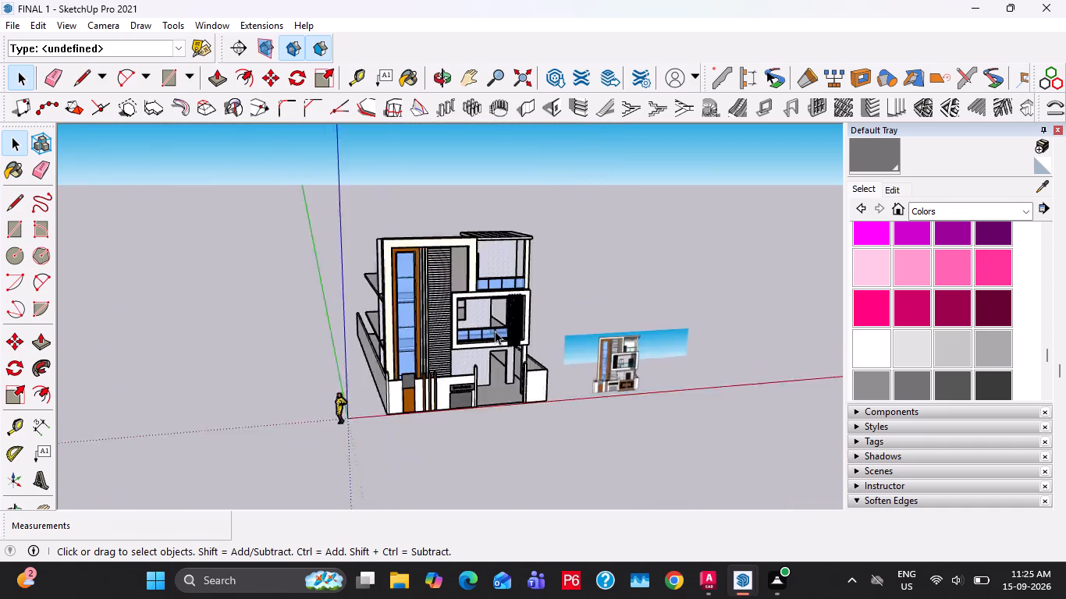
{"action": "scroll", "coordinate": [495, 331], "scroll_direction": "up", "scroll_amount": 9}
{"action": "middle_click_drag", "start_coordinate": [496, 351], "coordinate": [449, 332]}
Save the model with the painted balcony frame borders.
{"action": "key", "text": "ctrl+s"}
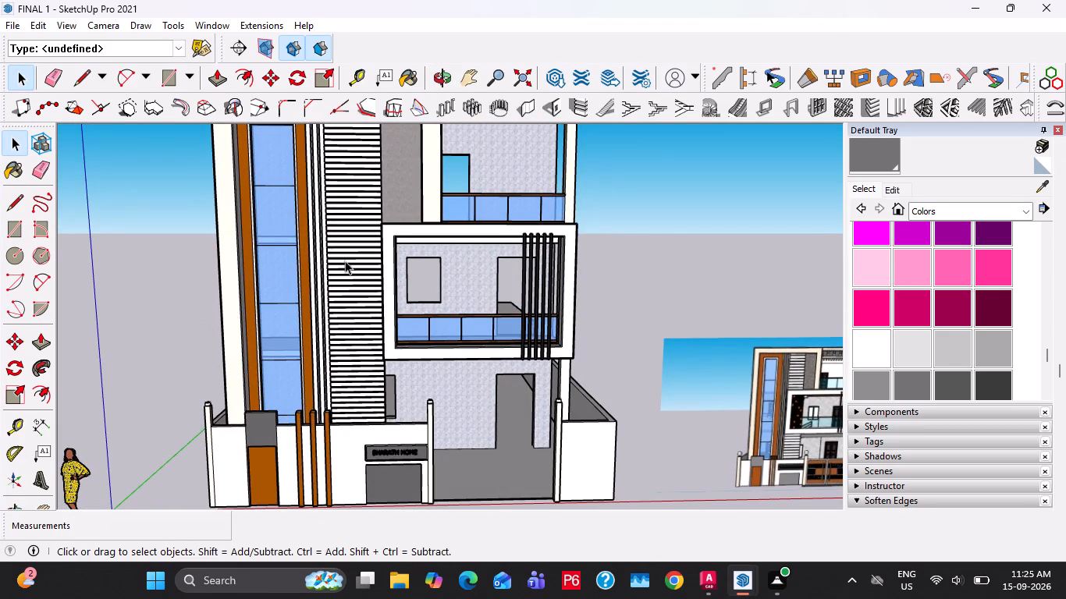
Examine the boundary wall, balcony and full facade against the reference building image.
{"action": "scroll", "coordinate": [346, 260], "scroll_direction": "down", "scroll_amount": 4}
{"action": "scroll", "coordinate": [331, 460], "scroll_direction": "up", "scroll_amount": 4}
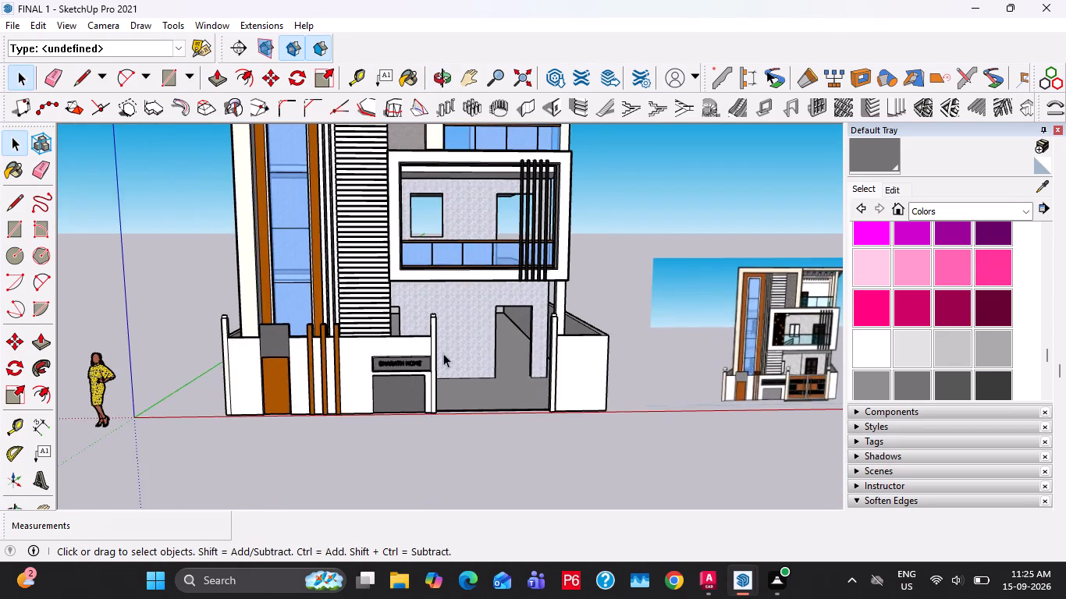
{"action": "scroll", "coordinate": [443, 353], "scroll_direction": "up", "scroll_amount": 9}
{"action": "scroll", "coordinate": [374, 355], "scroll_direction": "down", "scroll_amount": 8}
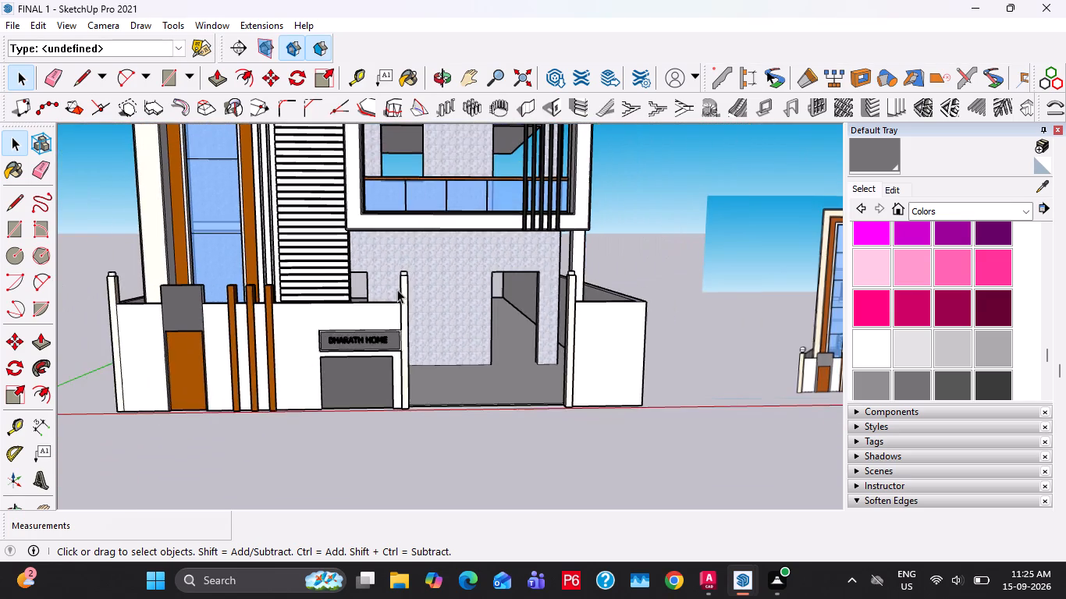
{"action": "middle_click_drag", "start_coordinate": [396, 276], "coordinate": [356, 451], "text": "shift"}
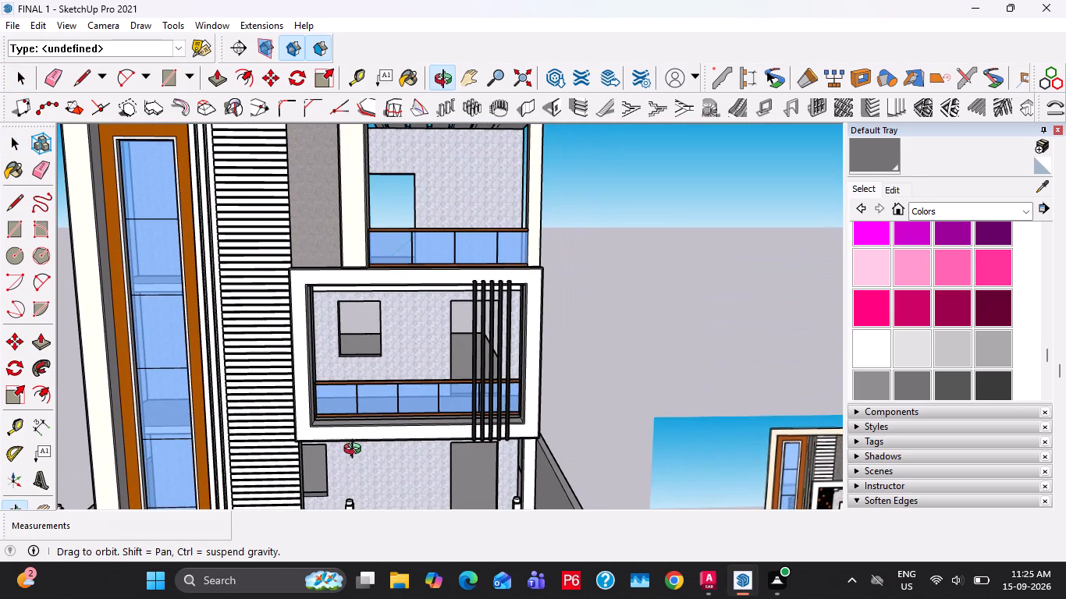
{"action": "middle_click_drag", "start_coordinate": [356, 451], "coordinate": [359, 454], "text": "shift"}
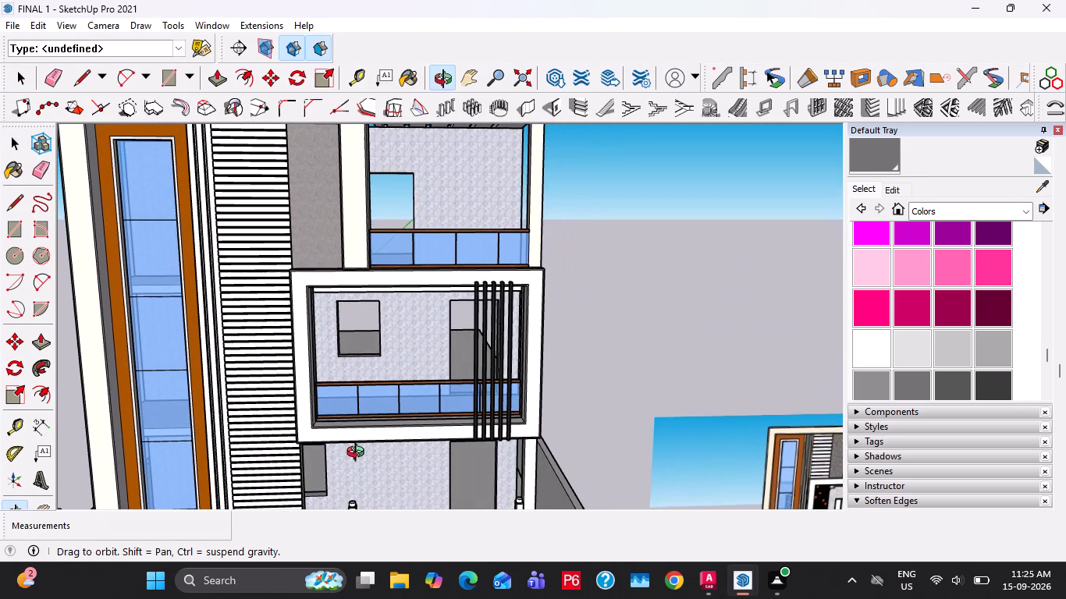
{"action": "middle_click_drag", "start_coordinate": [359, 454], "coordinate": [361, 463], "text": "shift"}
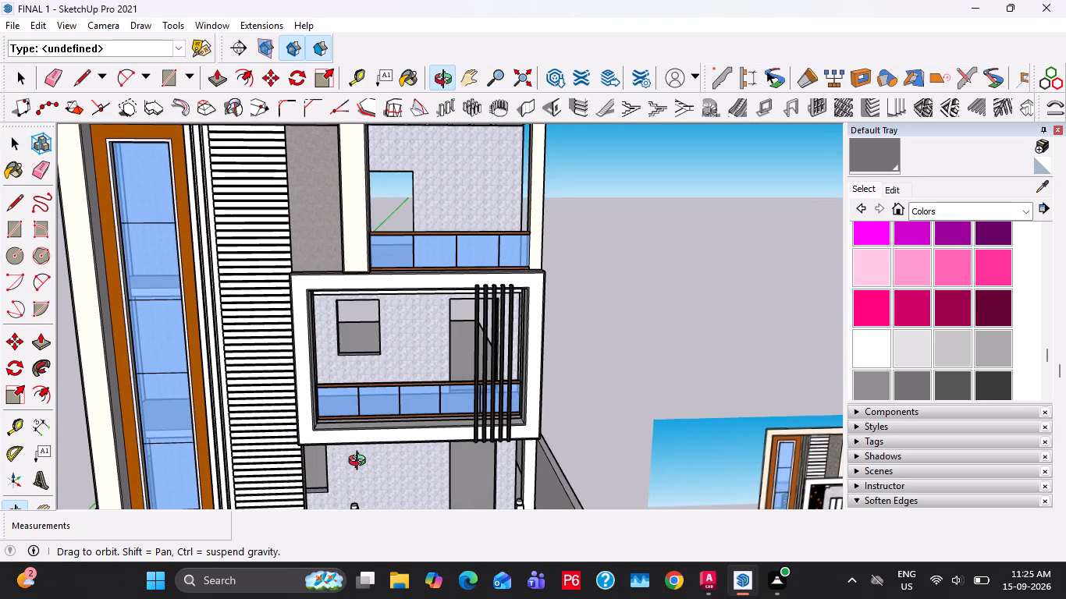
{"action": "middle_click_drag", "start_coordinate": [361, 463], "coordinate": [389, 413], "text": "shift"}
{"action": "scroll", "coordinate": [398, 328], "scroll_direction": "down", "scroll_amount": 3}
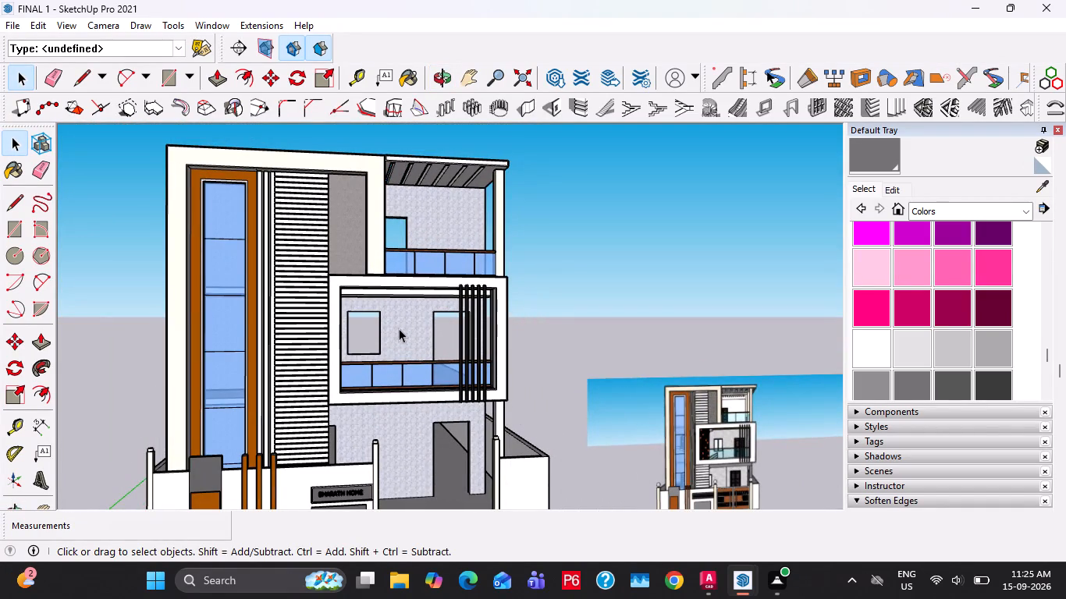
{"action": "scroll", "coordinate": [397, 318], "scroll_direction": "down", "scroll_amount": 2}
{"action": "middle_click_drag", "start_coordinate": [398, 318], "coordinate": [440, 370]}
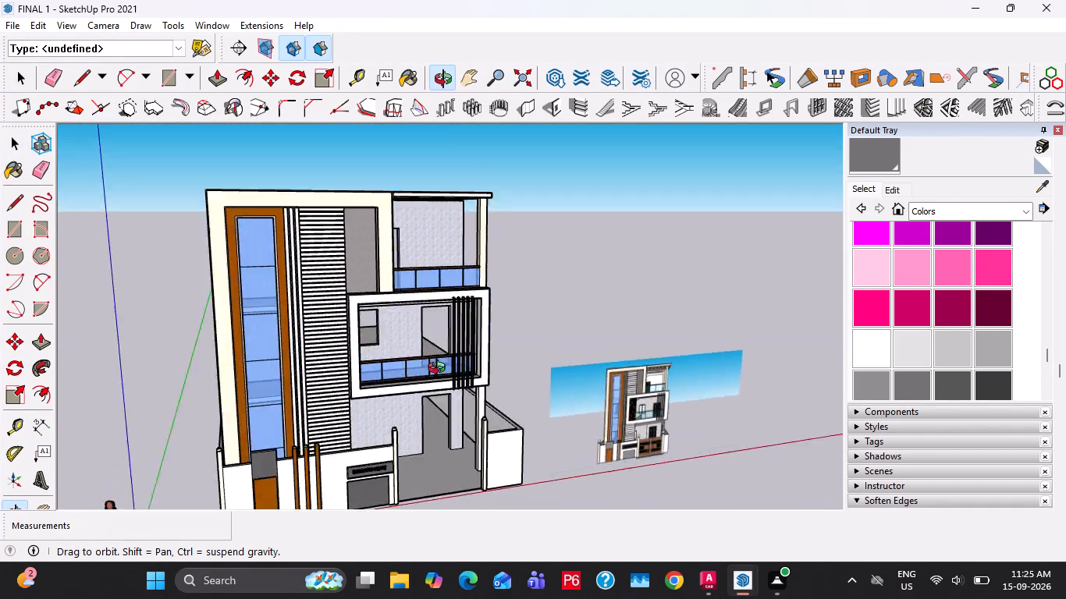
{"action": "middle_click_drag", "start_coordinate": [440, 370], "coordinate": [353, 286]}
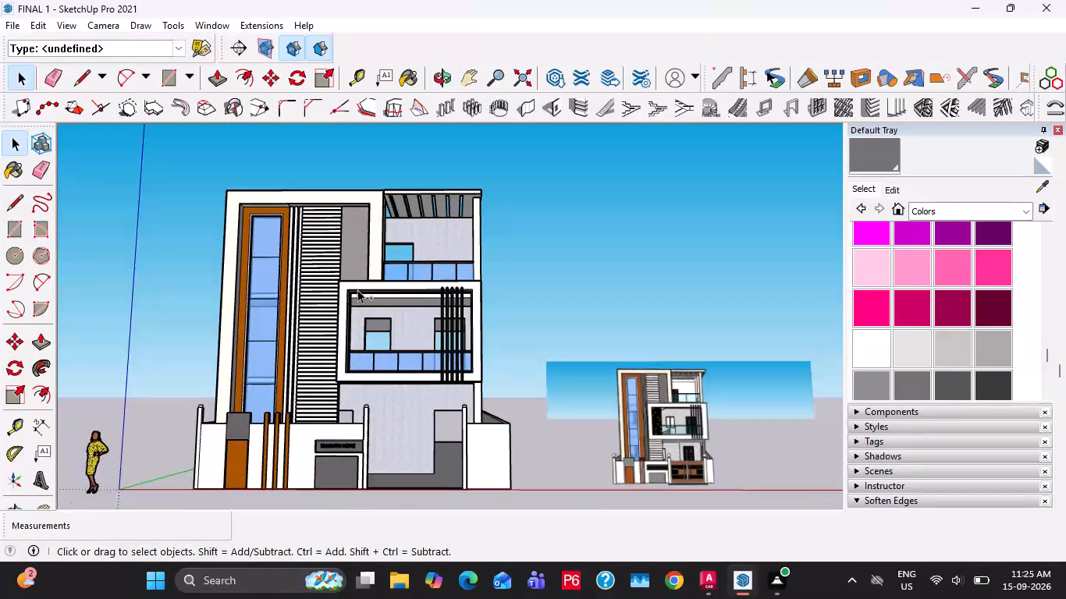
Save the model again with the full front elevation in view.
{"action": "key", "text": "ctrl+s"}
{"action": "middle_click_drag", "start_coordinate": [374, 319], "coordinate": [372, 348]}
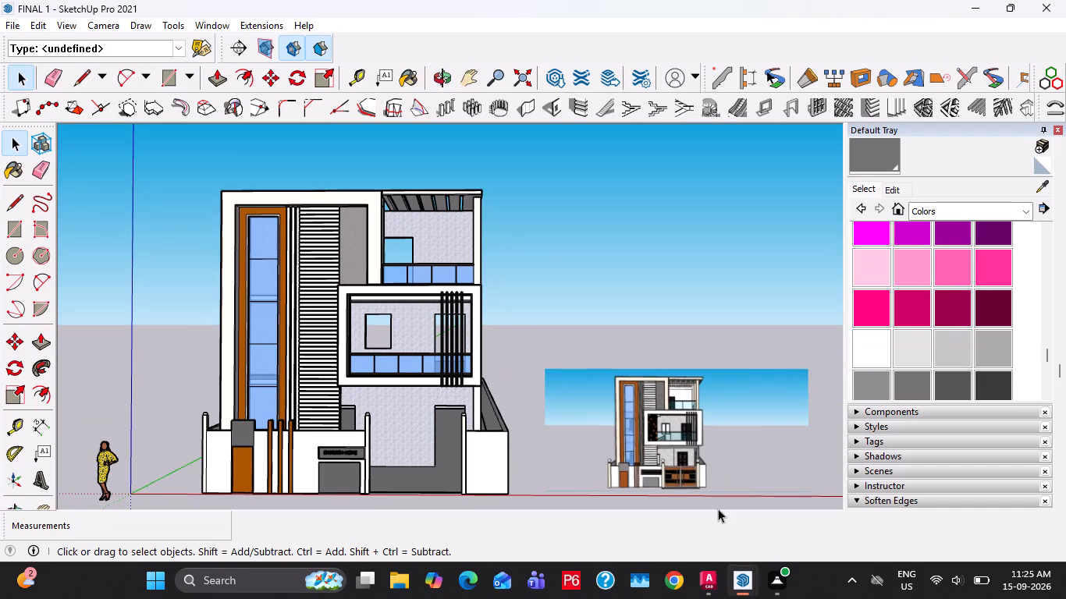
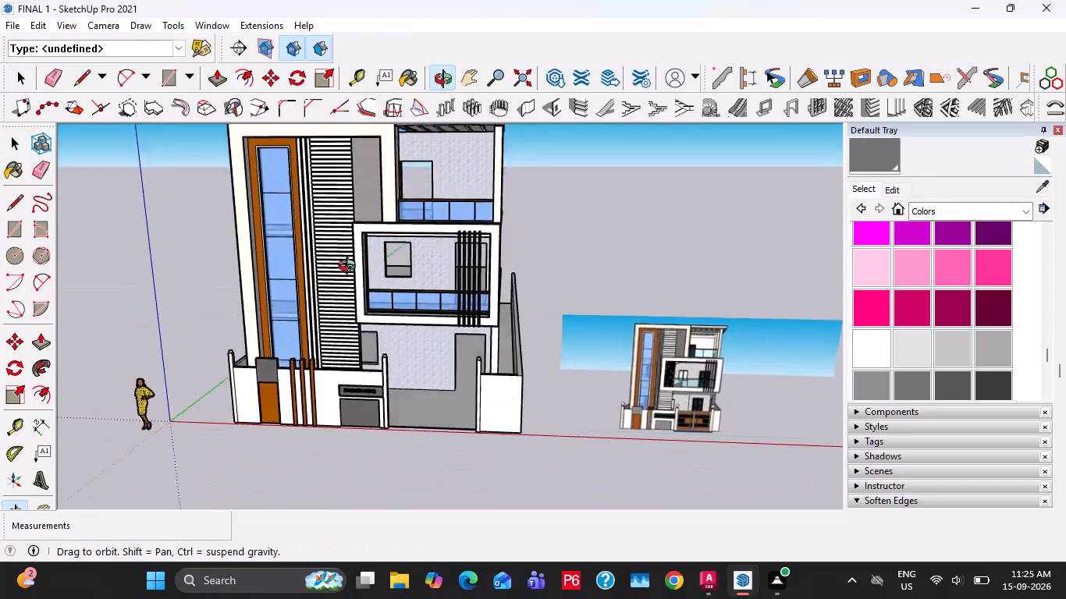
Save the model.
{"action": "scroll", "coordinate": [337, 299], "scroll_direction": "up", "scroll_amount": 2}
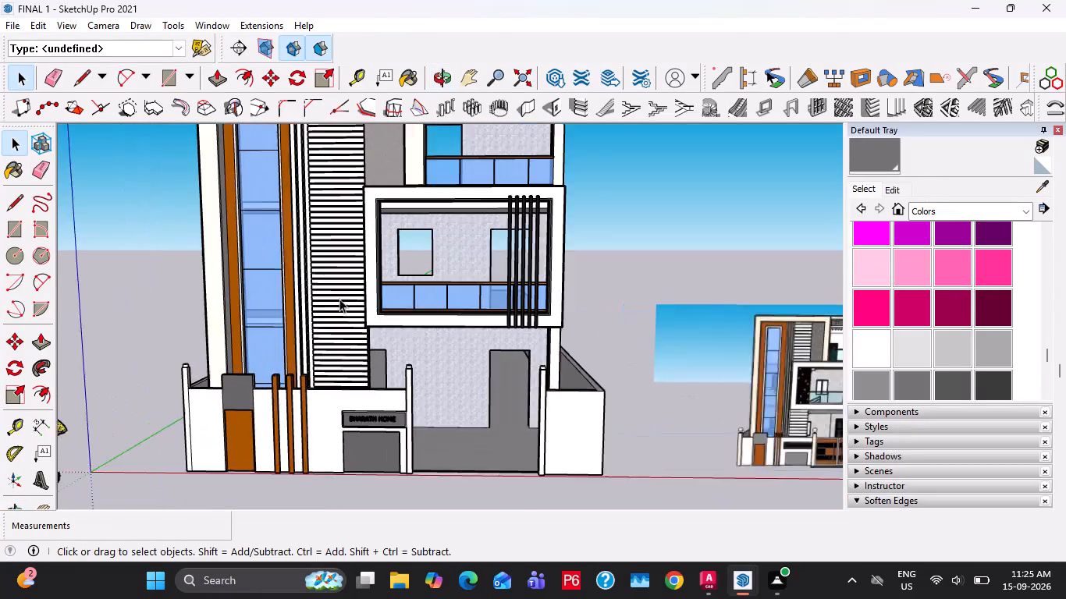
{"action": "scroll", "coordinate": [339, 299], "scroll_direction": "up", "scroll_amount": 2}
{"action": "key", "text": "ctrl+s"}
Examine the slatted wall panel, balconies and boundary wall up close and within the whole front elevation.
{"action": "middle_click_drag", "start_coordinate": [343, 292], "coordinate": [343, 399]}
{"action": "scroll", "coordinate": [325, 267], "scroll_direction": "up", "scroll_amount": 17, "text": "shift"}
{"action": "triple_click", "coordinate": [261, 314]}
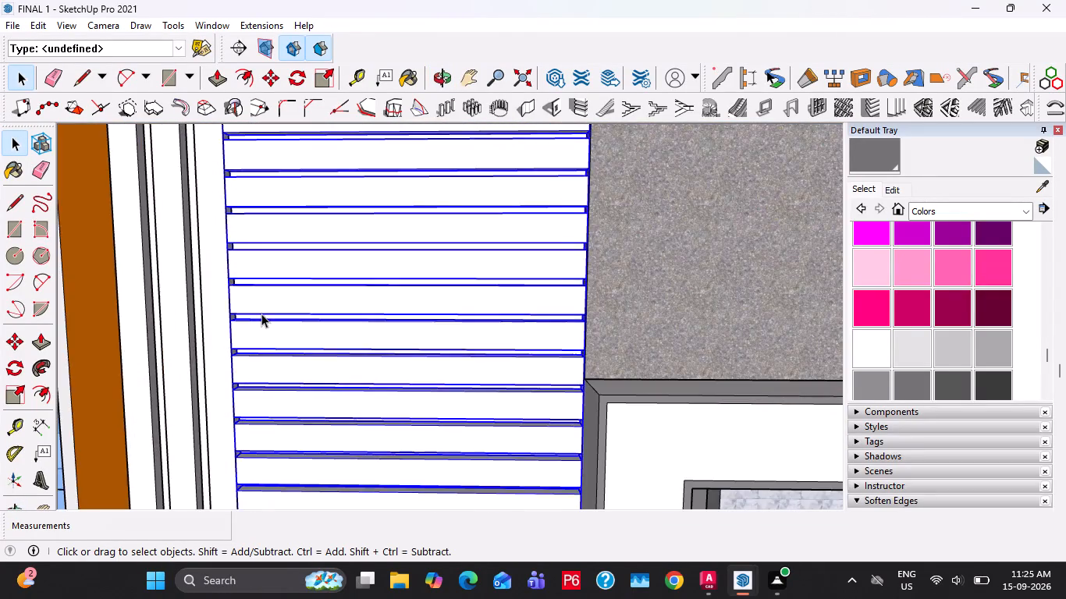
{"action": "double_click", "coordinate": [259, 314]}
{"action": "key", "text": "Escape"}
{"action": "key", "text": "Escape"}
{"action": "key", "text": "Escape"}
{"action": "scroll", "coordinate": [272, 290], "scroll_direction": "down", "scroll_amount": 14}
{"action": "key", "text": "Escape"}
{"action": "key", "text": "Escape"}
{"action": "middle_click_drag", "start_coordinate": [355, 266], "coordinate": [337, 310]}
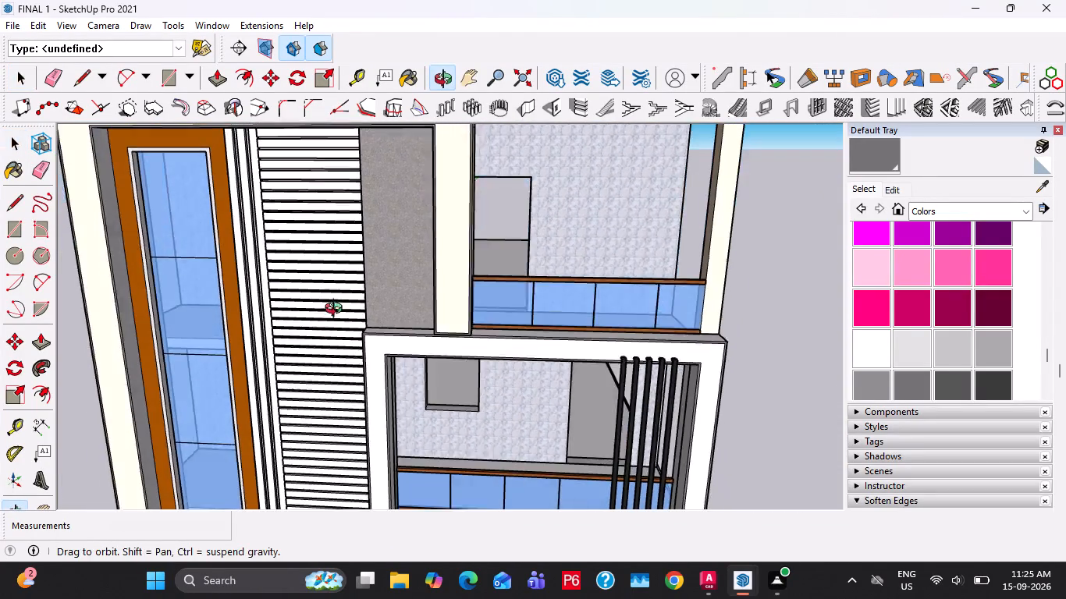
{"action": "middle_click_drag", "start_coordinate": [337, 310], "coordinate": [322, 326]}
{"action": "middle_click_drag", "start_coordinate": [394, 253], "coordinate": [458, 160]}
{"action": "scroll", "coordinate": [451, 165], "scroll_direction": "down", "scroll_amount": 10}
{"action": "middle_click_drag", "start_coordinate": [442, 347], "coordinate": [418, 288], "text": "shift"}
{"action": "scroll", "coordinate": [350, 293], "scroll_direction": "up", "scroll_amount": 3}
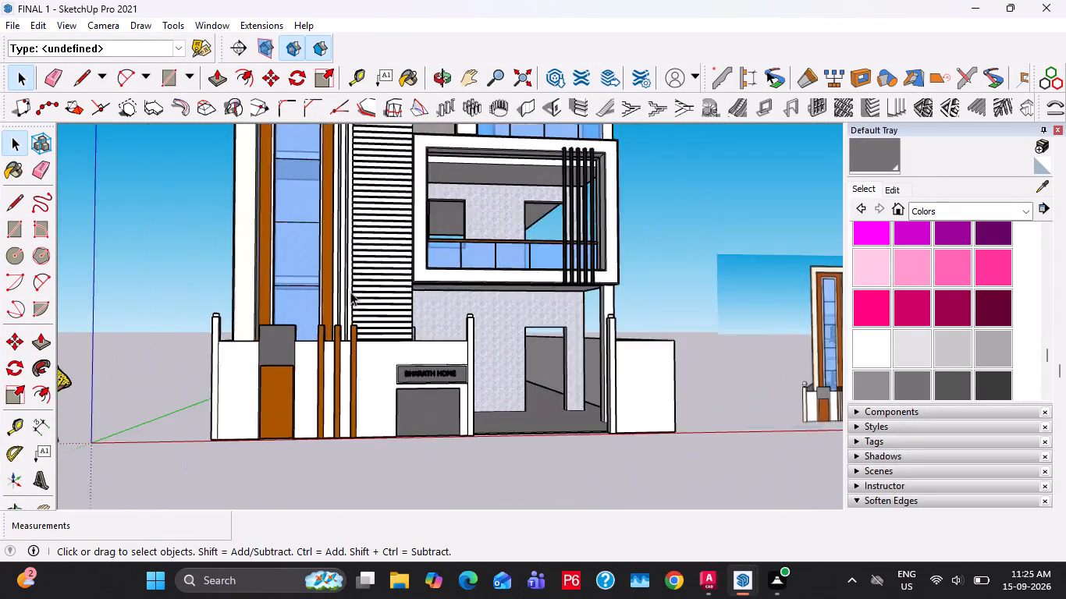
{"action": "scroll", "coordinate": [350, 292], "scroll_direction": "up", "scroll_amount": 5}
{"action": "middle_click_drag", "start_coordinate": [304, 323], "coordinate": [286, 469], "text": "shift"}
{"action": "scroll", "coordinate": [290, 324], "scroll_direction": "down", "scroll_amount": 6, "text": "shift"}
{"action": "middle_click_drag", "start_coordinate": [327, 250], "coordinate": [288, 248], "text": "shift"}
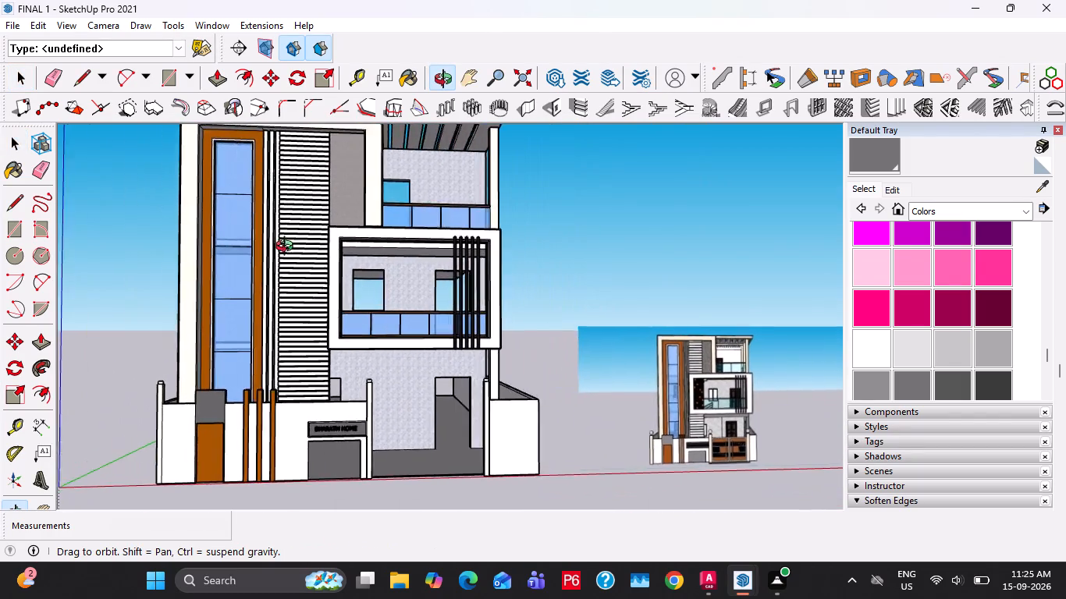
{"action": "middle_click_drag", "start_coordinate": [288, 248], "coordinate": [262, 263], "text": "shift"}
{"action": "scroll", "coordinate": [303, 239], "scroll_direction": "down", "scroll_amount": 4}
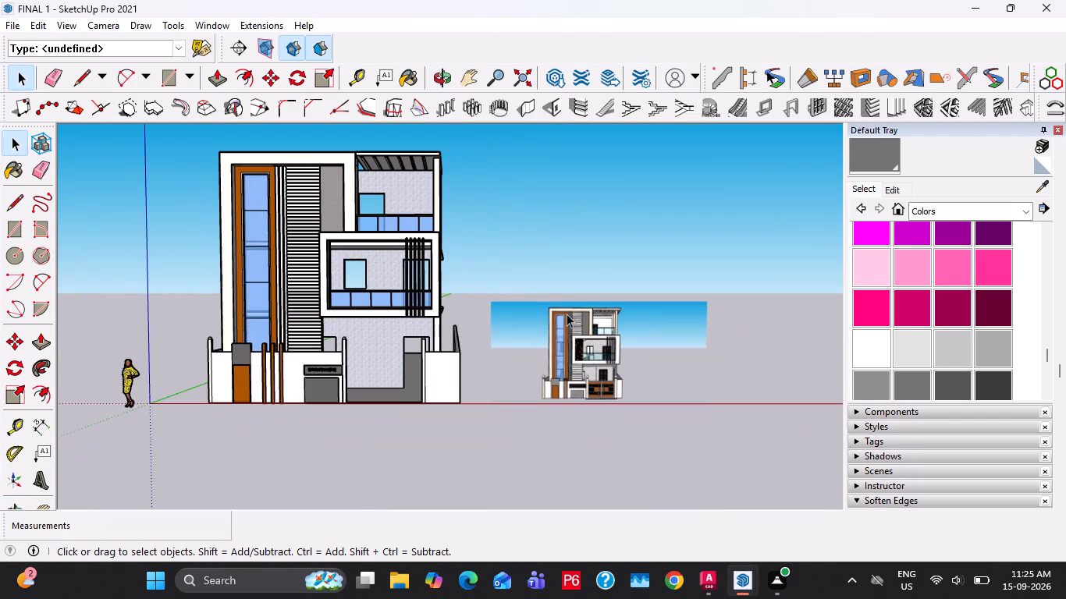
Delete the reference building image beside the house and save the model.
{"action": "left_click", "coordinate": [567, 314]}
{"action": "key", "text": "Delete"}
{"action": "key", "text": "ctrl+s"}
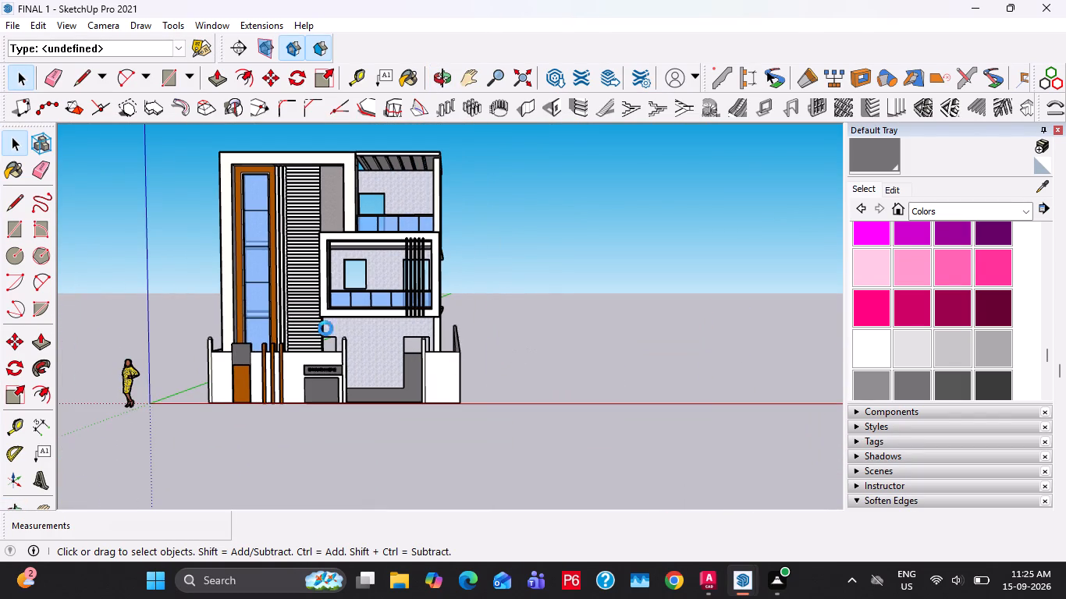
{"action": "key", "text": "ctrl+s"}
Examine the roof pergola and upper balcony within the front elevation.
{"action": "scroll", "coordinate": [272, 322], "scroll_direction": "up", "scroll_amount": 3}
{"action": "scroll", "coordinate": [344, 315], "scroll_direction": "up", "scroll_amount": 2}
{"action": "scroll", "coordinate": [344, 315], "scroll_direction": "down", "scroll_amount": 3}
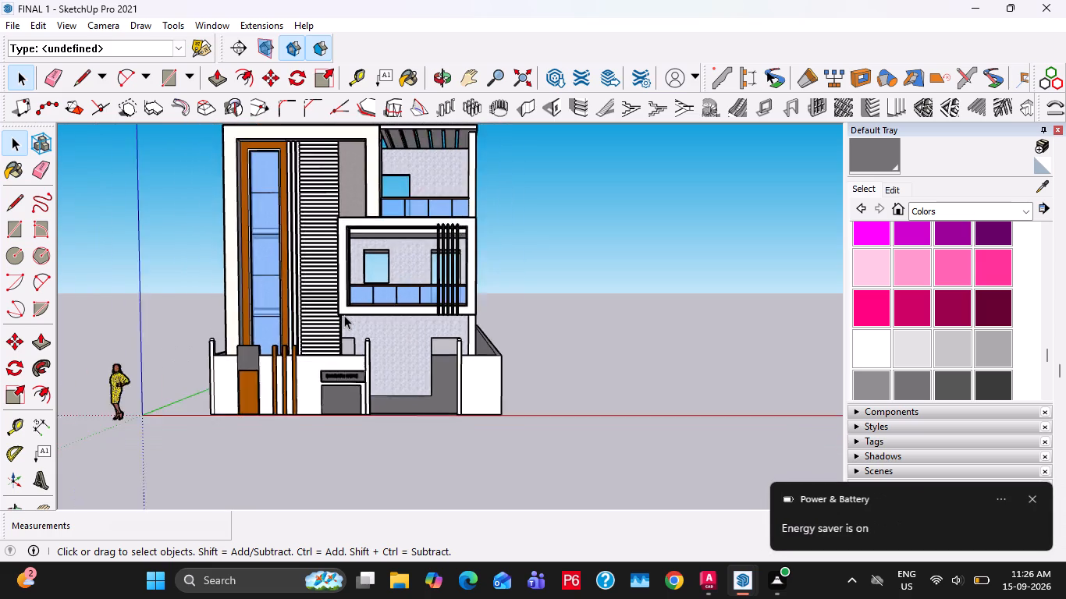
{"action": "scroll", "coordinate": [344, 315], "scroll_direction": "down", "scroll_amount": 5}
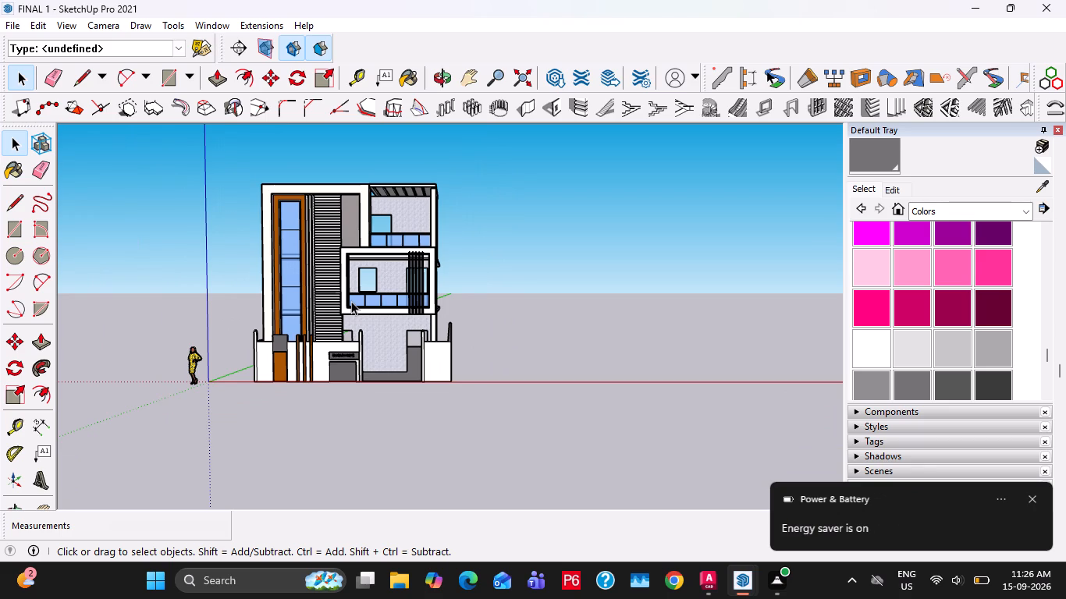
{"action": "scroll", "coordinate": [424, 155], "scroll_direction": "up", "scroll_amount": 8}
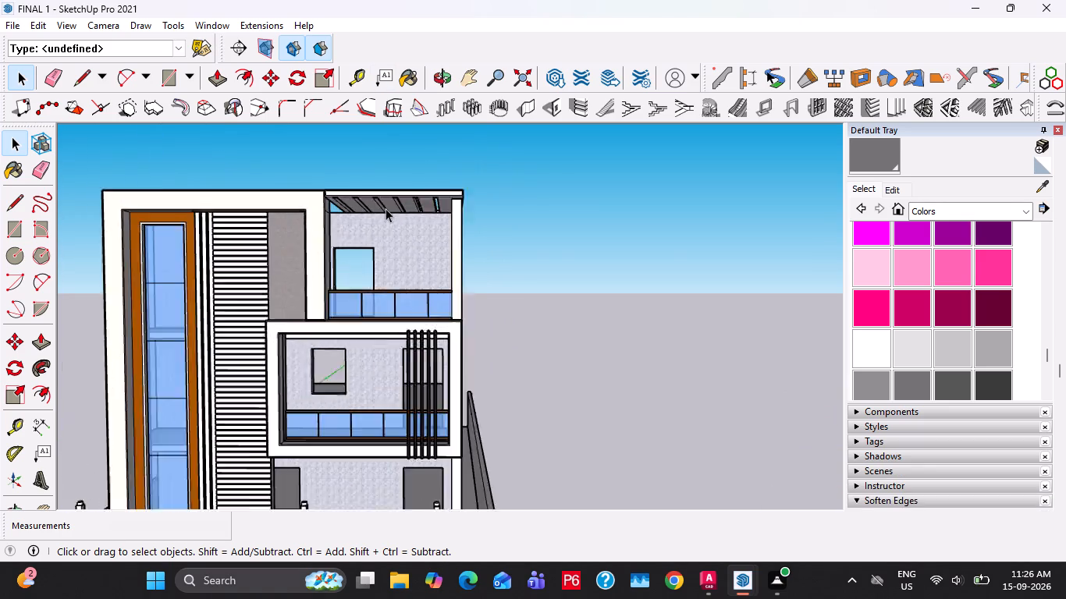
{"action": "scroll", "coordinate": [386, 208], "scroll_direction": "up", "scroll_amount": 10}
{"action": "scroll", "coordinate": [476, 218], "scroll_direction": "down", "scroll_amount": 14}
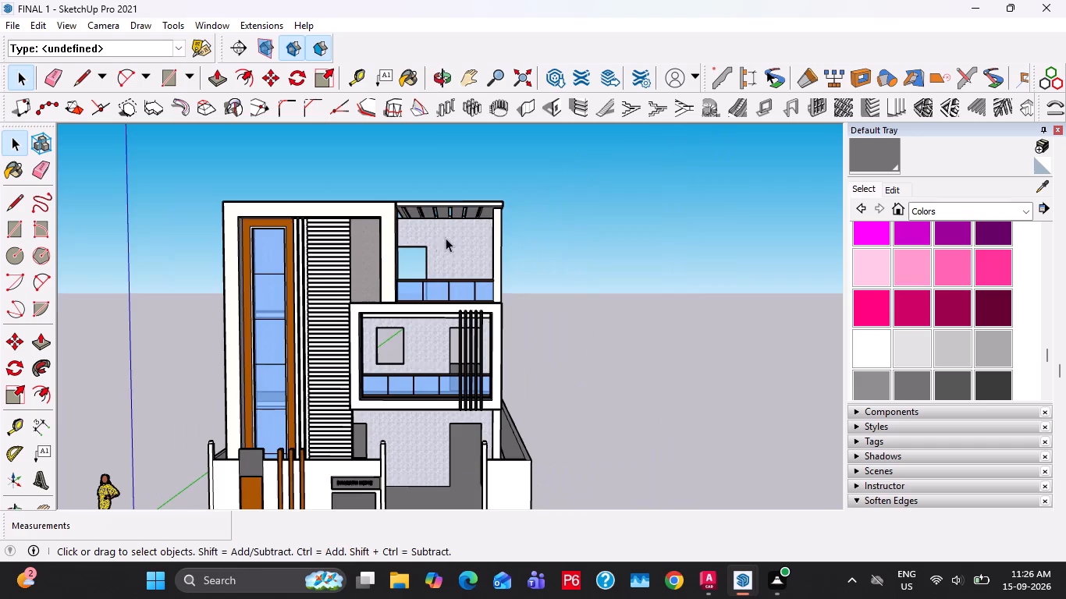
Save the model again with the front elevation in view.
{"action": "middle_click_drag", "start_coordinate": [449, 250], "coordinate": [452, 284]}
{"action": "scroll", "coordinate": [453, 283], "scroll_direction": "down", "scroll_amount": 4}
{"action": "middle_click_drag", "start_coordinate": [352, 396], "coordinate": [369, 343], "text": "shift"}
{"action": "scroll", "coordinate": [374, 369], "scroll_direction": "up", "scroll_amount": 7}
{"action": "key", "text": "ctrl+s"}
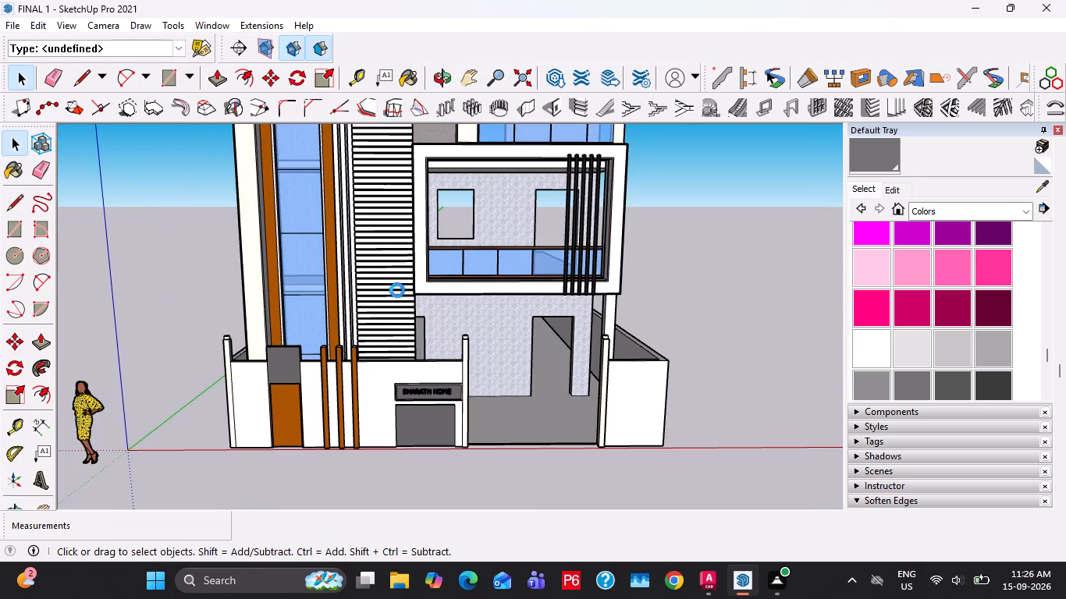
{"action": "scroll", "coordinate": [397, 328], "scroll_direction": "down", "scroll_amount": 5, "text": "shift"}
{"action": "middle_click_drag", "start_coordinate": [405, 289], "coordinate": [403, 328], "text": "shift"}
{"action": "scroll", "coordinate": [403, 327], "scroll_direction": "up", "scroll_amount": 1}
{"action": "key", "text": "ctrl+s"}
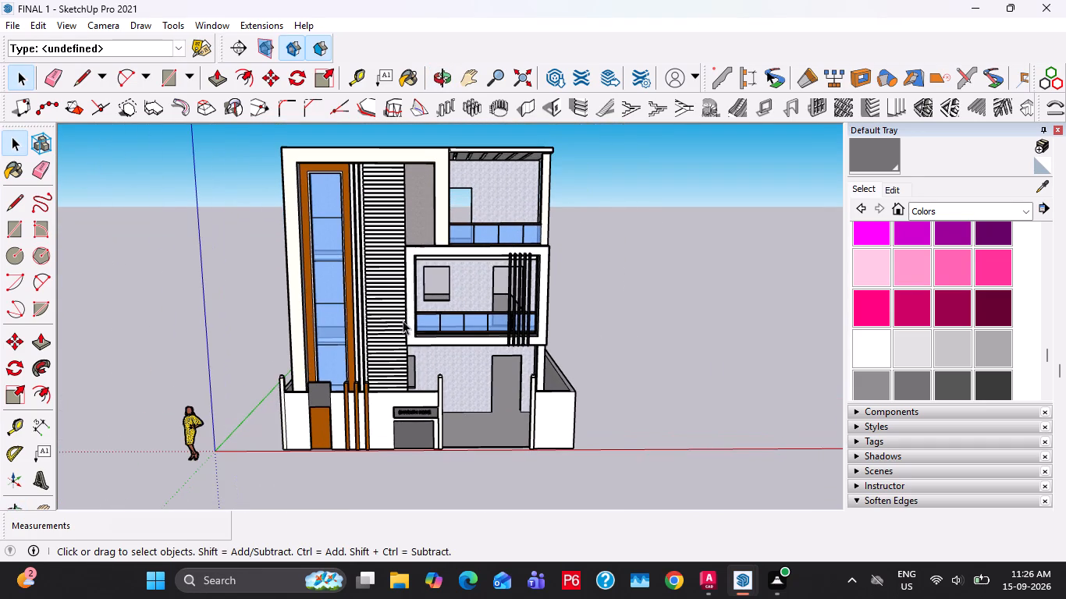
{"action": "scroll", "coordinate": [403, 335], "scroll_direction": "down", "scroll_amount": 3, "text": "shift"}
{"action": "middle_click_drag", "start_coordinate": [407, 363], "coordinate": [396, 347], "text": "shift"}
{"action": "scroll", "coordinate": [402, 364], "scroll_direction": "up", "scroll_amount": 5}
{"action": "key", "text": "ctrl+s"}
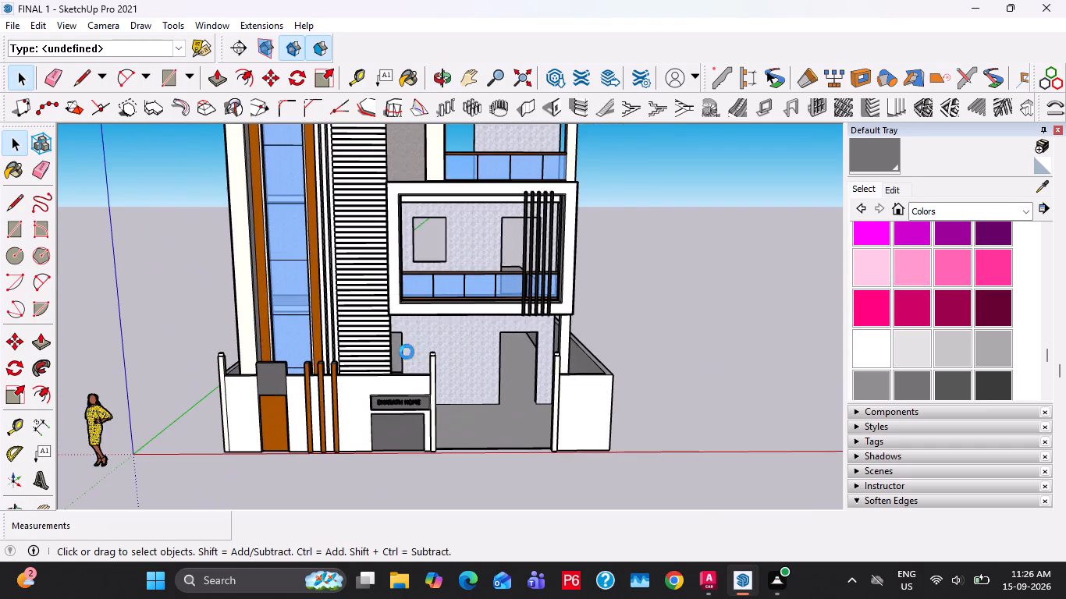
{"action": "scroll", "coordinate": [405, 327], "scroll_direction": "down", "scroll_amount": 6}
{"action": "scroll", "coordinate": [400, 328], "scroll_direction": "up", "scroll_amount": 4}
{"action": "key", "text": "ctrl+s"}
{"action": "scroll", "coordinate": [404, 322], "scroll_direction": "down", "scroll_amount": 5}
{"action": "scroll", "coordinate": [407, 330], "scroll_direction": "up", "scroll_amount": 2, "text": "shift"}
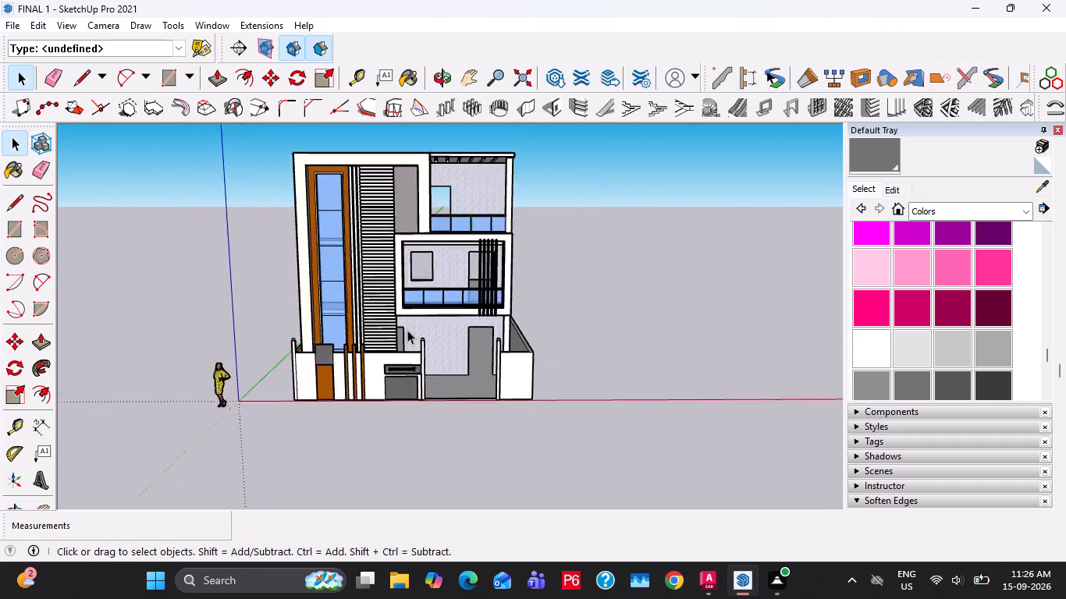
{"action": "scroll", "coordinate": [407, 330], "scroll_direction": "up", "scroll_amount": 2, "text": "shift"}
{"action": "key", "text": "ctrl+s"}
Examine the balcony, ground-floor openings and boundary wall of the house facade.
{"action": "scroll", "coordinate": [408, 330], "scroll_direction": "up", "scroll_amount": 4}
{"action": "scroll", "coordinate": [408, 338], "scroll_direction": "down", "scroll_amount": 9}
{"action": "middle_click_drag", "start_coordinate": [403, 323], "coordinate": [403, 314]}
{"action": "scroll", "coordinate": [403, 323], "scroll_direction": "up", "scroll_amount": 4}
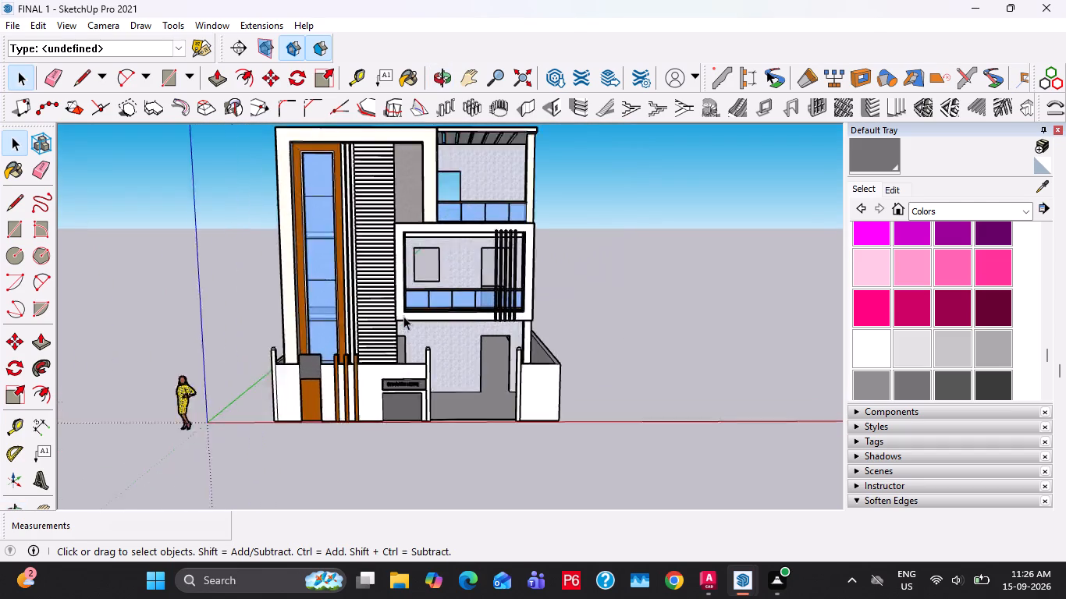
{"action": "scroll", "coordinate": [403, 316], "scroll_direction": "up", "scroll_amount": 8}
{"action": "scroll", "coordinate": [403, 334], "scroll_direction": "down", "scroll_amount": 5}
{"action": "scroll", "coordinate": [403, 331], "scroll_direction": "up", "scroll_amount": 6}
{"action": "scroll", "coordinate": [404, 321], "scroll_direction": "down", "scroll_amount": 6}
{"action": "scroll", "coordinate": [403, 338], "scroll_direction": "up", "scroll_amount": 6}
{"action": "scroll", "coordinate": [403, 335], "scroll_direction": "down", "scroll_amount": 3}
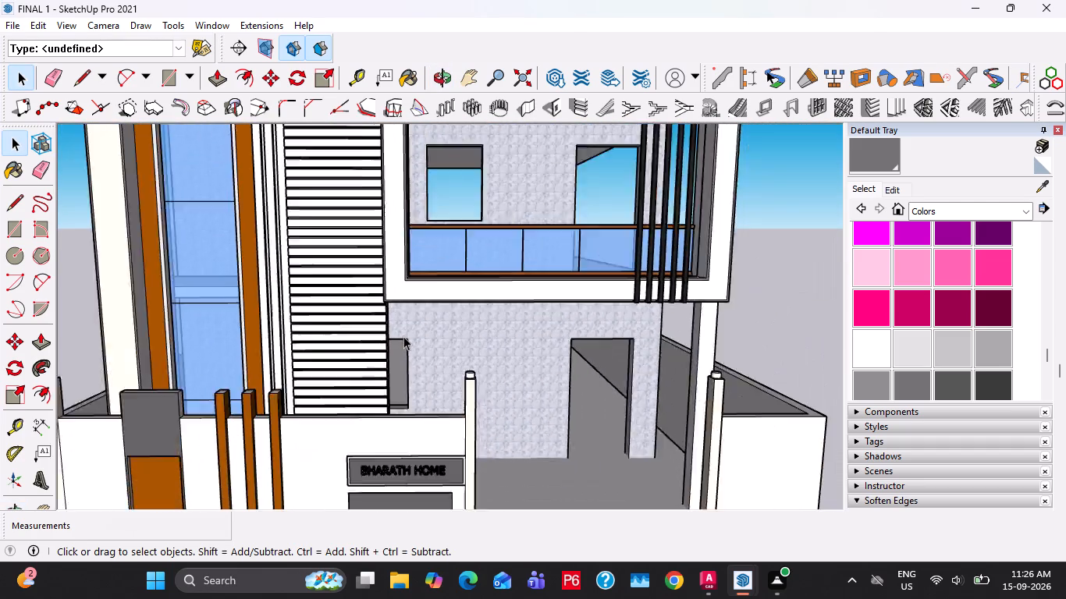
{"action": "scroll", "coordinate": [403, 336], "scroll_direction": "down", "scroll_amount": 2}
{"action": "middle_click_drag", "start_coordinate": [386, 432], "coordinate": [380, 370], "text": "shift"}
{"action": "scroll", "coordinate": [638, 434], "scroll_direction": "down", "scroll_amount": 4}
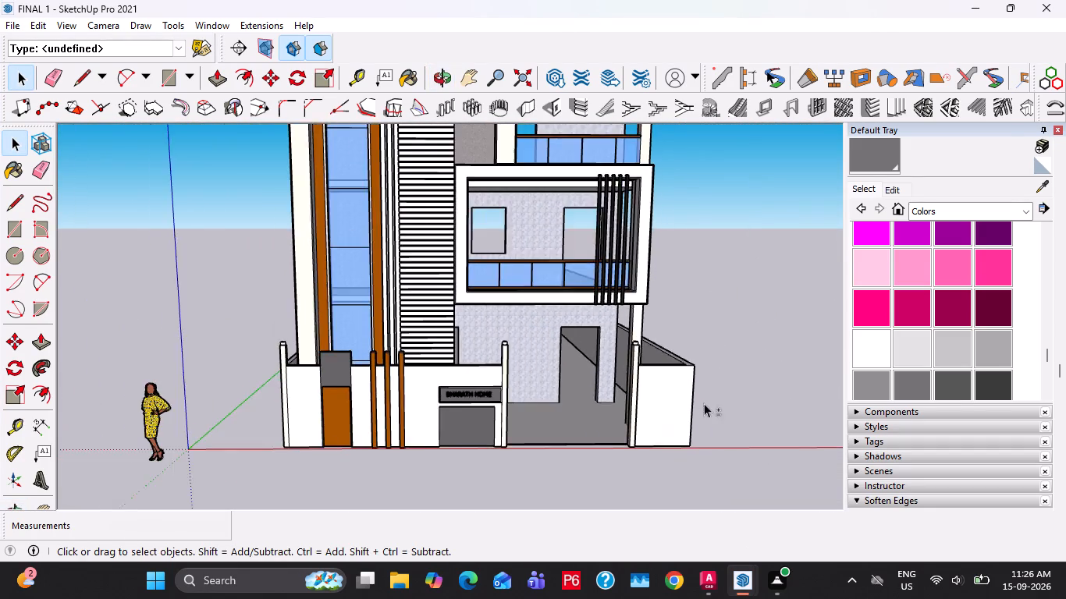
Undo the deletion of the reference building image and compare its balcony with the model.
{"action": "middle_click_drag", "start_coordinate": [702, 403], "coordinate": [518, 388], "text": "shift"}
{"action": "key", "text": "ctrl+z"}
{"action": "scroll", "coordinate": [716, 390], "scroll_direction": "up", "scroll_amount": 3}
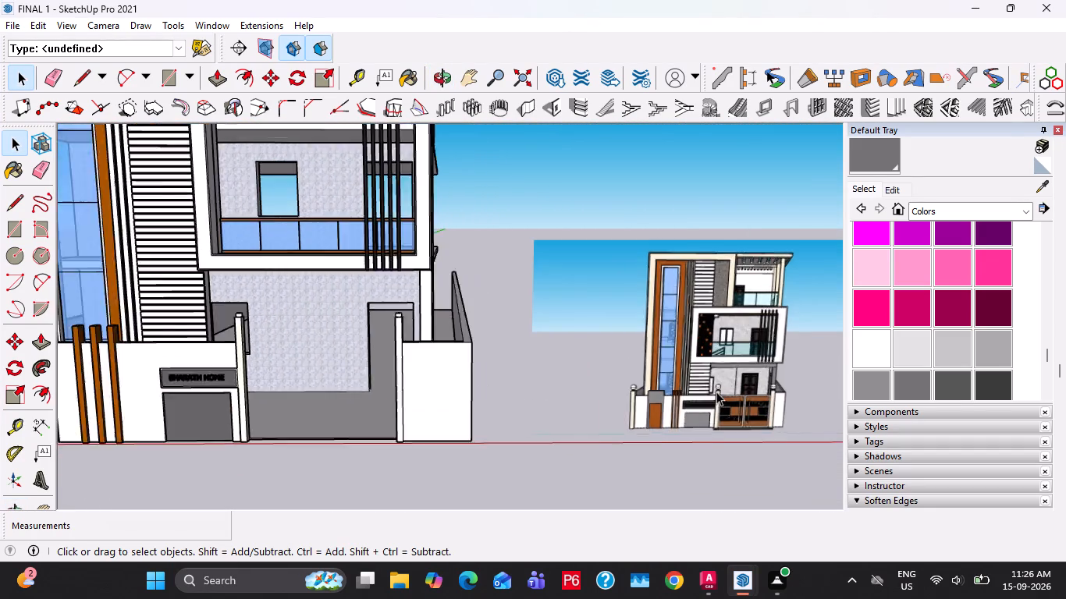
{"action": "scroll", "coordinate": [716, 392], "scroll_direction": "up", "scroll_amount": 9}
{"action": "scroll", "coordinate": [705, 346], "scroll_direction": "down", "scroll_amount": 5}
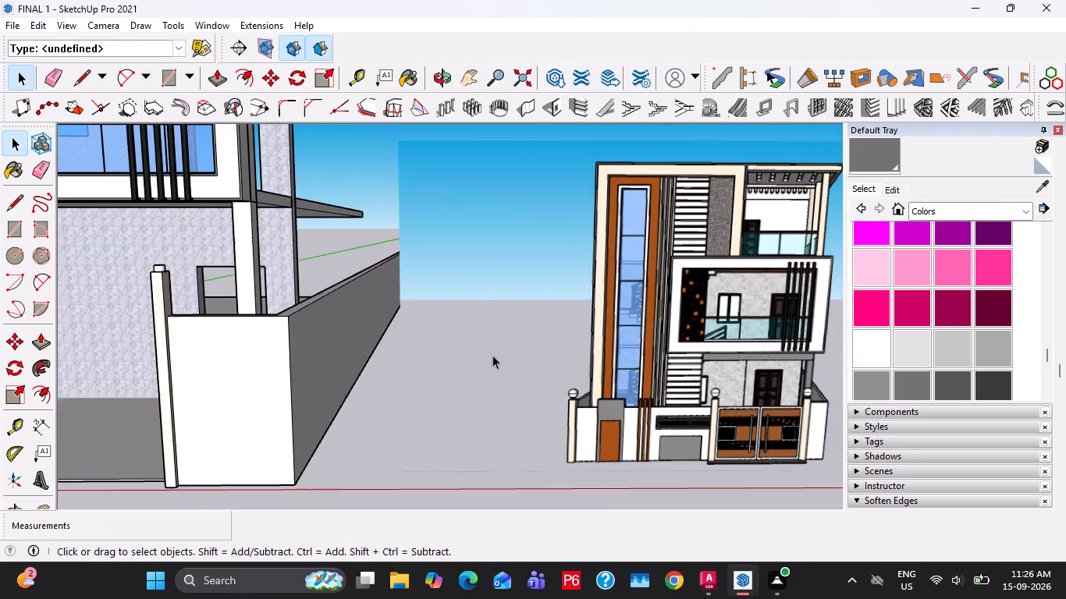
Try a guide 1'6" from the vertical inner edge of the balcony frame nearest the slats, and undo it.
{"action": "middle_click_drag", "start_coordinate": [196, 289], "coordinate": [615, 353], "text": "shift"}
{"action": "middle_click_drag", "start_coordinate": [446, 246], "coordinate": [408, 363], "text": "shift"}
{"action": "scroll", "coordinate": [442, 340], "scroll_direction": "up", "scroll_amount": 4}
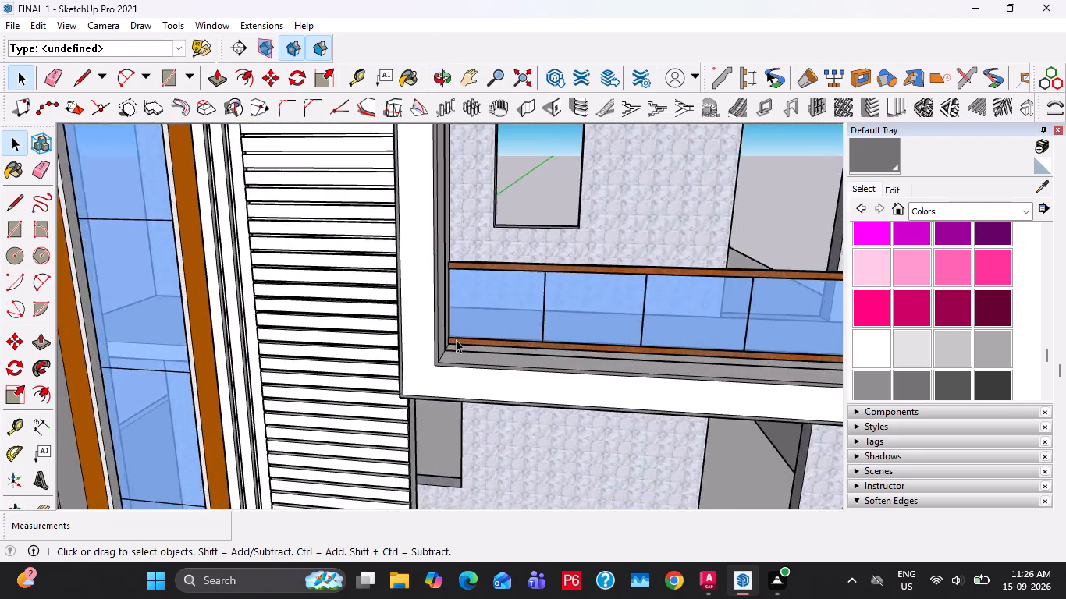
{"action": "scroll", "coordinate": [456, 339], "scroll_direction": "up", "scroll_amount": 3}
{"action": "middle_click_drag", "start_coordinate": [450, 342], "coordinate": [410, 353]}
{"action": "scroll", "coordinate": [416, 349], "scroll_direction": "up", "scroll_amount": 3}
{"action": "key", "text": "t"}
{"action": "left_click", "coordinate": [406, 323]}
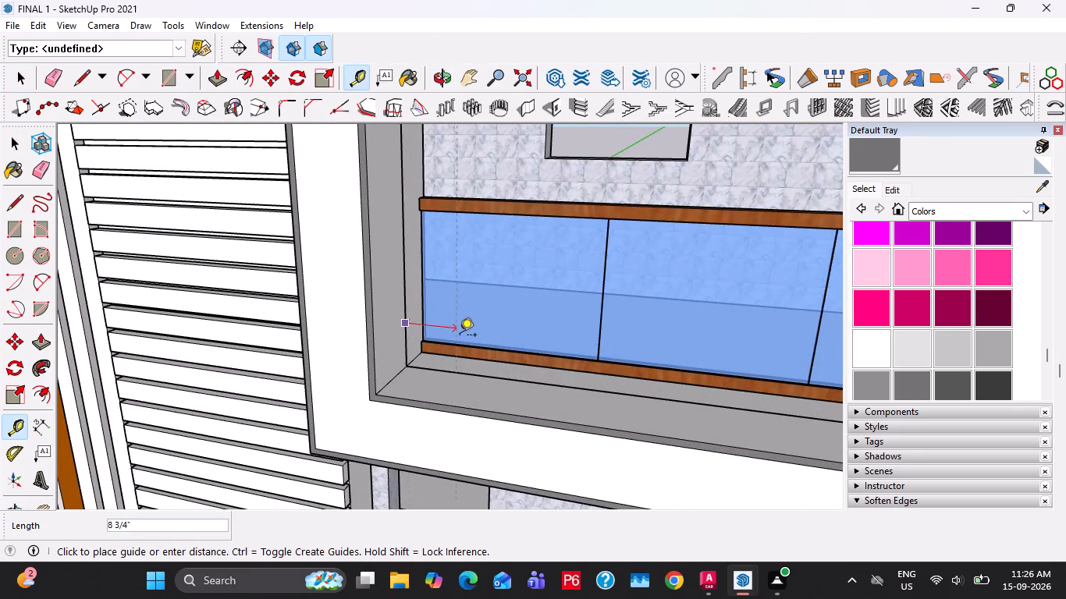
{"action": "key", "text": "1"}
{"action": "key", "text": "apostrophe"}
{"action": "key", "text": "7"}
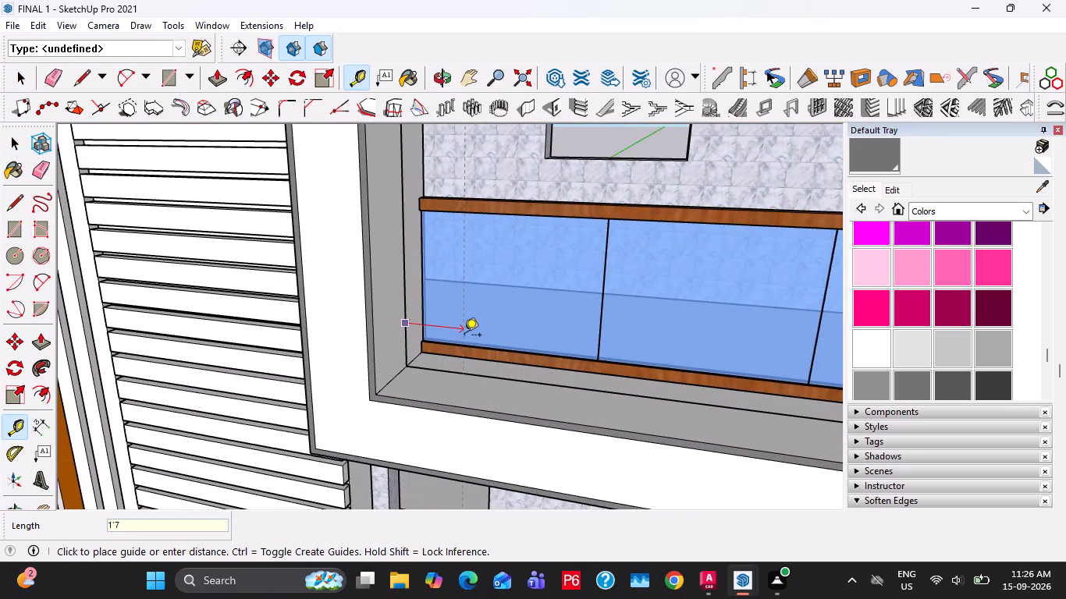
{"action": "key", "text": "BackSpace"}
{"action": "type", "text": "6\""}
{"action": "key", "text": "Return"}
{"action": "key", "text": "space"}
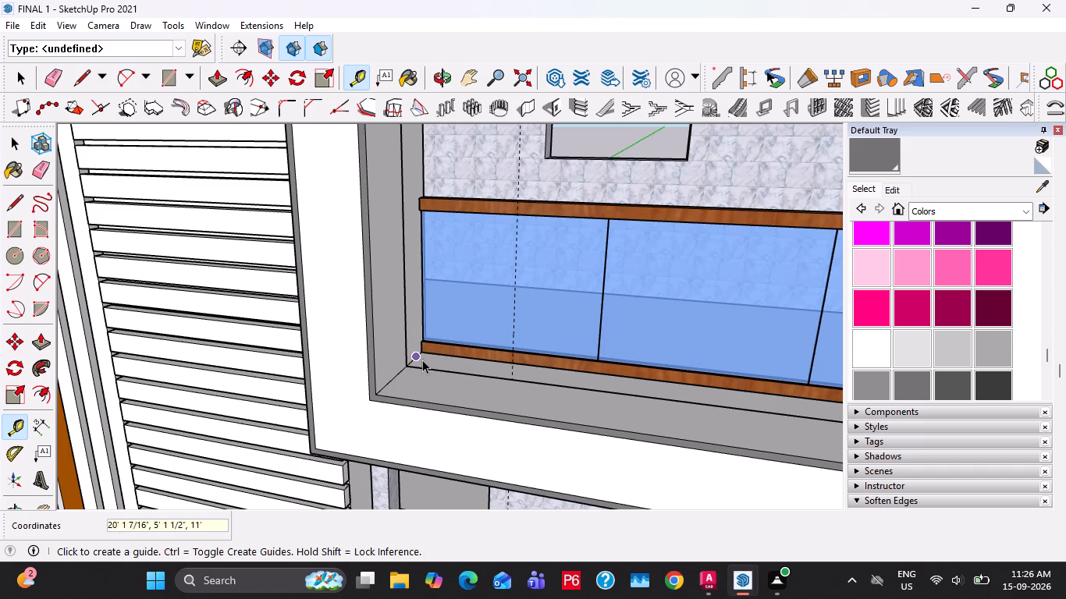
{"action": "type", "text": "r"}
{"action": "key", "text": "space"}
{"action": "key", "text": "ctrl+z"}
Place a guide 3' from the diagonal edge at the balcony frame's lower corner beside the slatted panel.
{"action": "scroll", "coordinate": [424, 377], "scroll_direction": "up", "scroll_amount": 4}
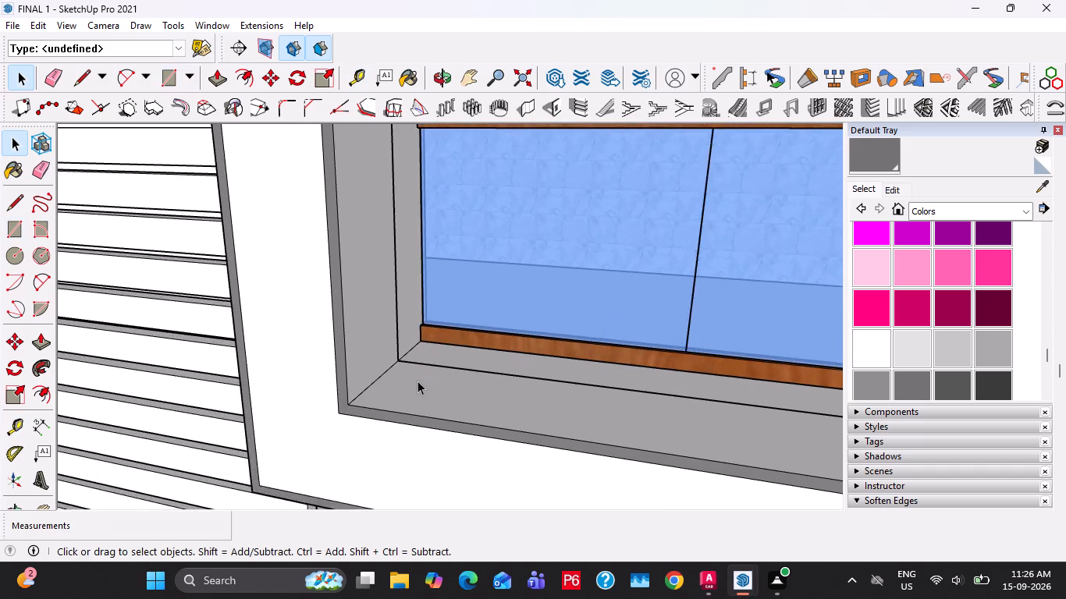
{"action": "scroll", "coordinate": [418, 381], "scroll_direction": "up", "scroll_amount": 1}
{"action": "key", "text": "t"}
{"action": "left_click", "coordinate": [376, 374]}
{"action": "key", "text": "3"}
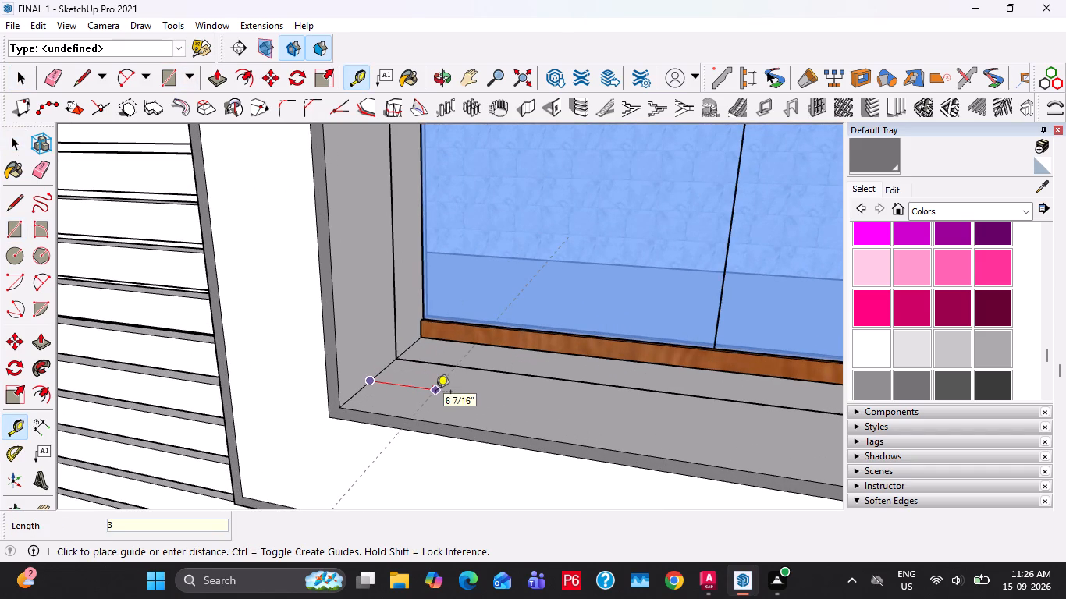
{"action": "key", "text": "apostrophe"}
{"action": "key", "text": "Return"}
{"action": "key", "text": "space"}
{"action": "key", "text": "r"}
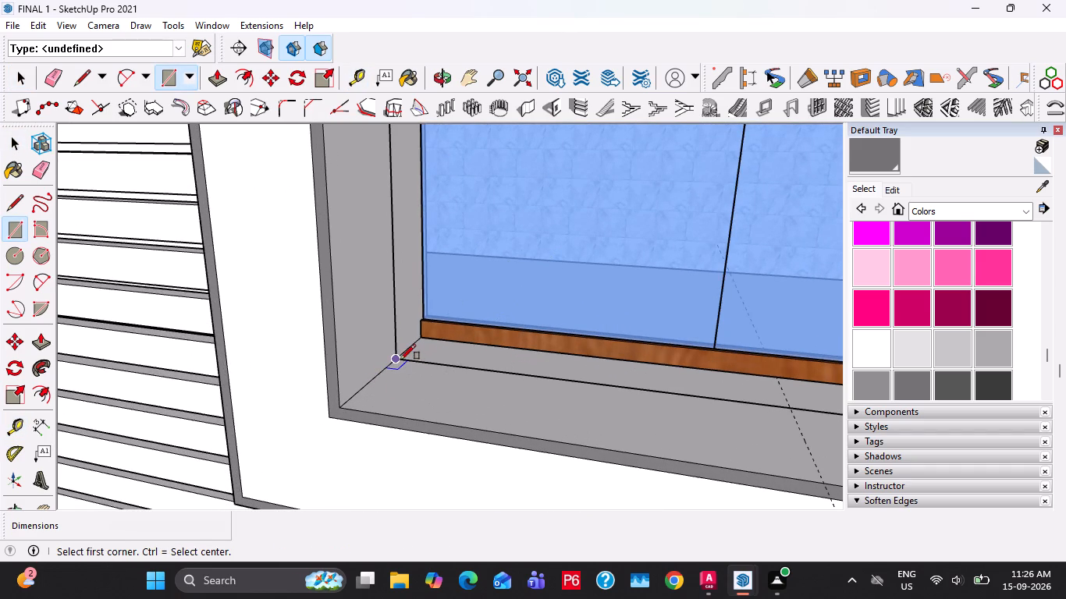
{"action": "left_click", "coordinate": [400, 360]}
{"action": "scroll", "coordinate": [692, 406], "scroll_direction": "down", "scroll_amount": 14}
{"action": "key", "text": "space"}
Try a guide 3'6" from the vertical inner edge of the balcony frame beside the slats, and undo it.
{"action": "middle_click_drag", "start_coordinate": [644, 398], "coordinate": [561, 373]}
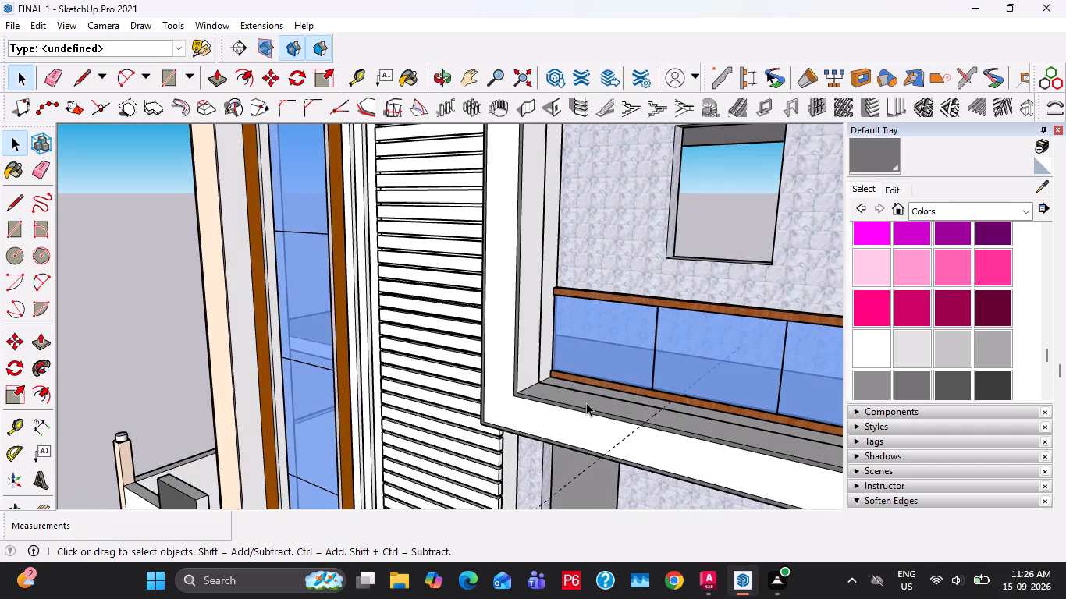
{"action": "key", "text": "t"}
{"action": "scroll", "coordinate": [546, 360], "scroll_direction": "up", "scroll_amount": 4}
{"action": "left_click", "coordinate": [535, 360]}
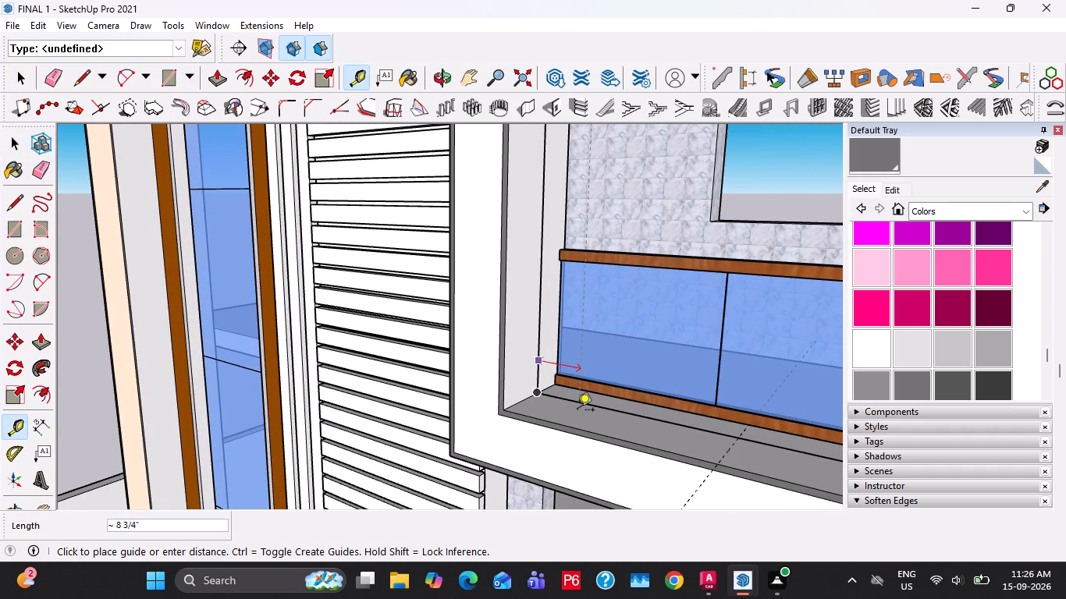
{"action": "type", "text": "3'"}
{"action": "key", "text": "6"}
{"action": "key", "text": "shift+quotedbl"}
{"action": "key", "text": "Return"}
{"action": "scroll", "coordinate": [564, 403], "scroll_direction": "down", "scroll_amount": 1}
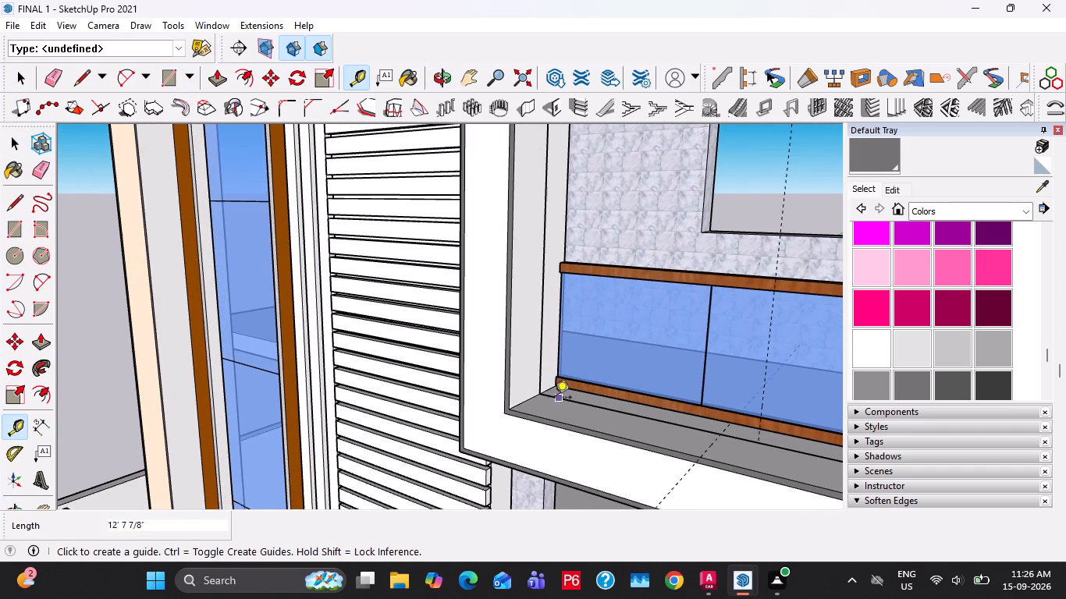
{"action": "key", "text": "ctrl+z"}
Place a vertical guide 3' from the balcony frame's inner edge beside the slatted panel.
{"action": "scroll", "coordinate": [530, 406], "scroll_direction": "up", "scroll_amount": 3, "text": "ctrl"}
{"action": "left_click", "coordinate": [546, 372]}
{"action": "key", "text": "3"}
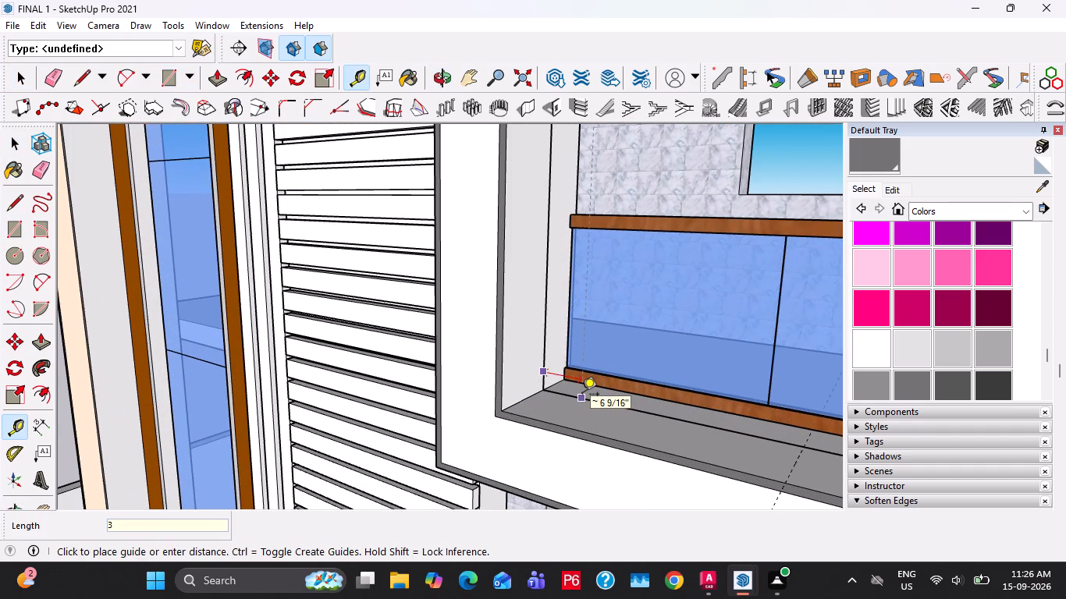
{"action": "key", "text": "apostrophe"}
{"action": "key", "text": "Return"}
{"action": "key", "text": "space"}
Draw a rectangle 3' by 8'4" from the balcony frame's top edge at the vertical guide to its bottom corner beside the slats.
{"action": "scroll", "coordinate": [571, 400], "scroll_direction": "down", "scroll_amount": 9}
{"action": "middle_click_drag", "start_coordinate": [577, 283], "coordinate": [561, 323], "text": "shift"}
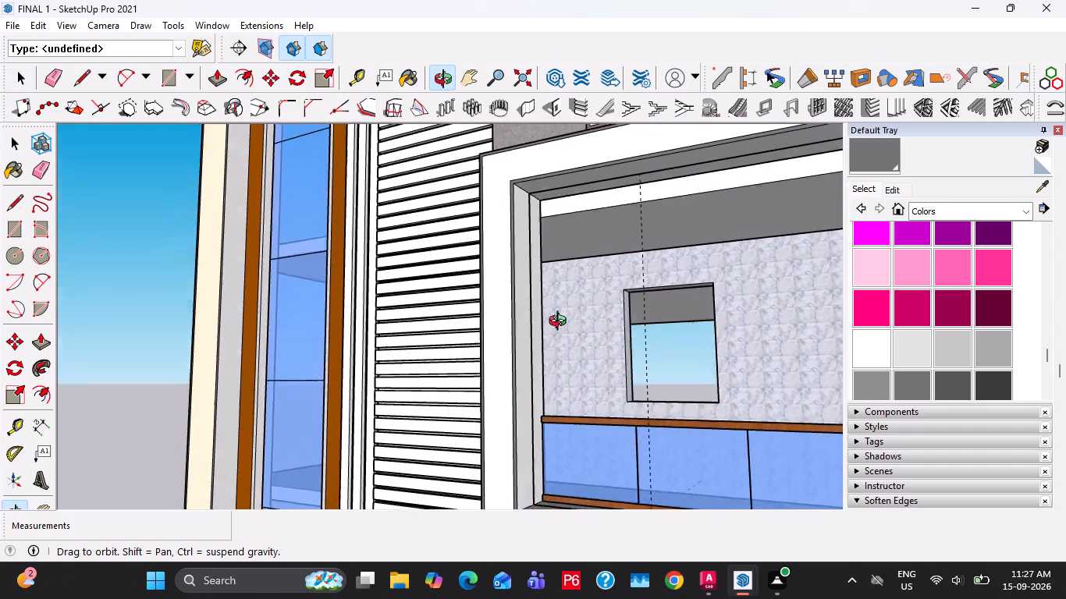
{"action": "middle_click_drag", "start_coordinate": [561, 323], "coordinate": [564, 314], "text": "shift"}
{"action": "scroll", "coordinate": [631, 183], "scroll_direction": "up", "scroll_amount": 3}
{"action": "key", "text": "r"}
{"action": "left_click", "coordinate": [642, 164]}
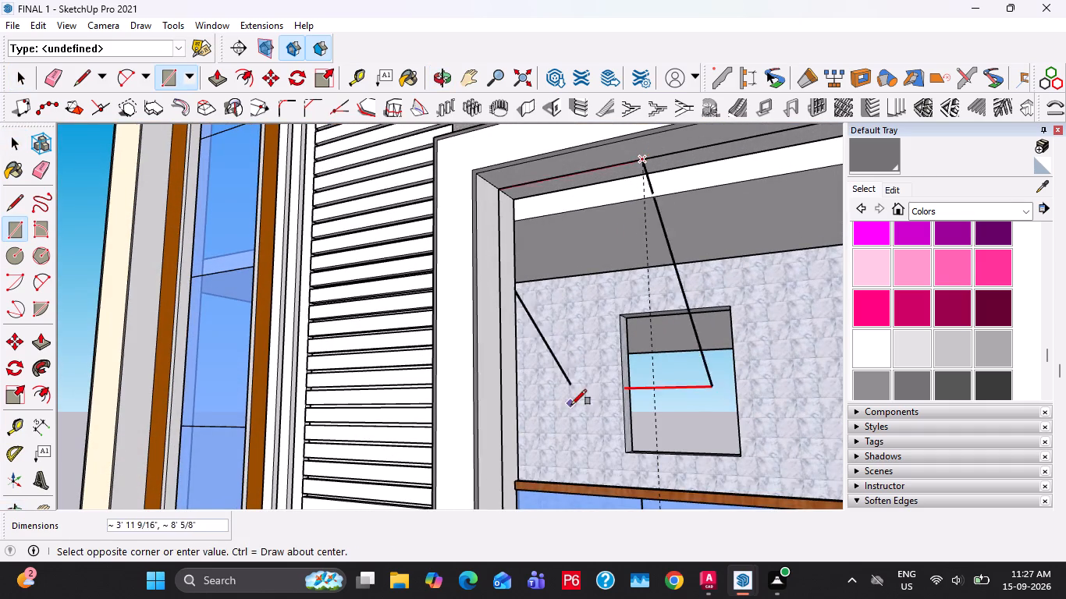
{"action": "middle_click_drag", "start_coordinate": [570, 405], "coordinate": [602, 346], "text": "shift"}
{"action": "scroll", "coordinate": [536, 367], "scroll_direction": "up", "scroll_amount": 4}
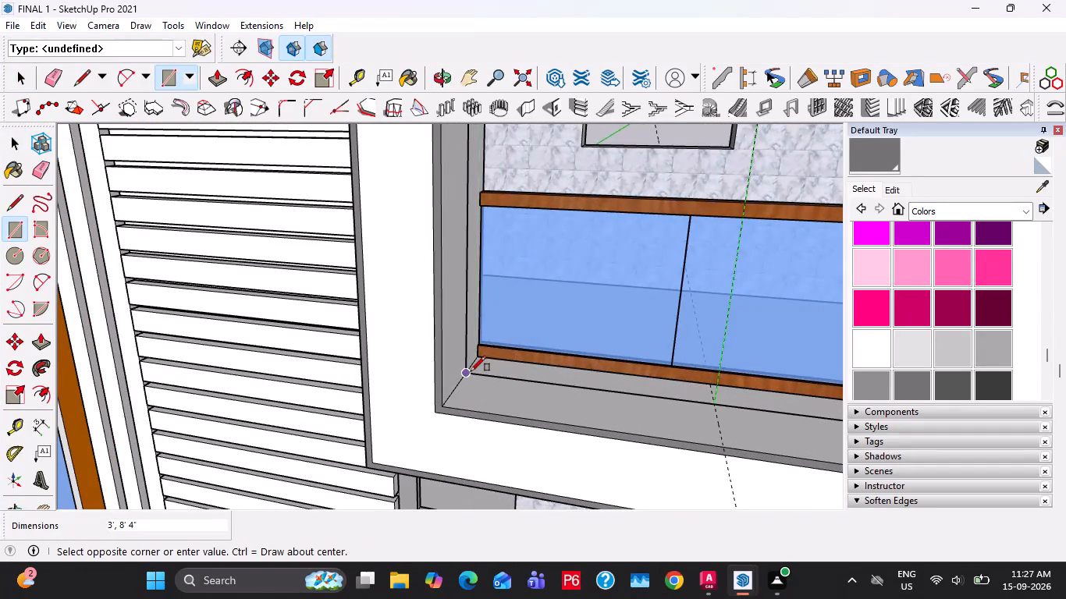
{"action": "left_click", "coordinate": [471, 371]}
{"action": "key", "text": "space"}
Push/Pull the new rectangular face in the balcony frame by 1".
{"action": "left_click", "coordinate": [531, 356]}
{"action": "key", "text": "p"}
{"action": "left_click", "coordinate": [532, 353]}
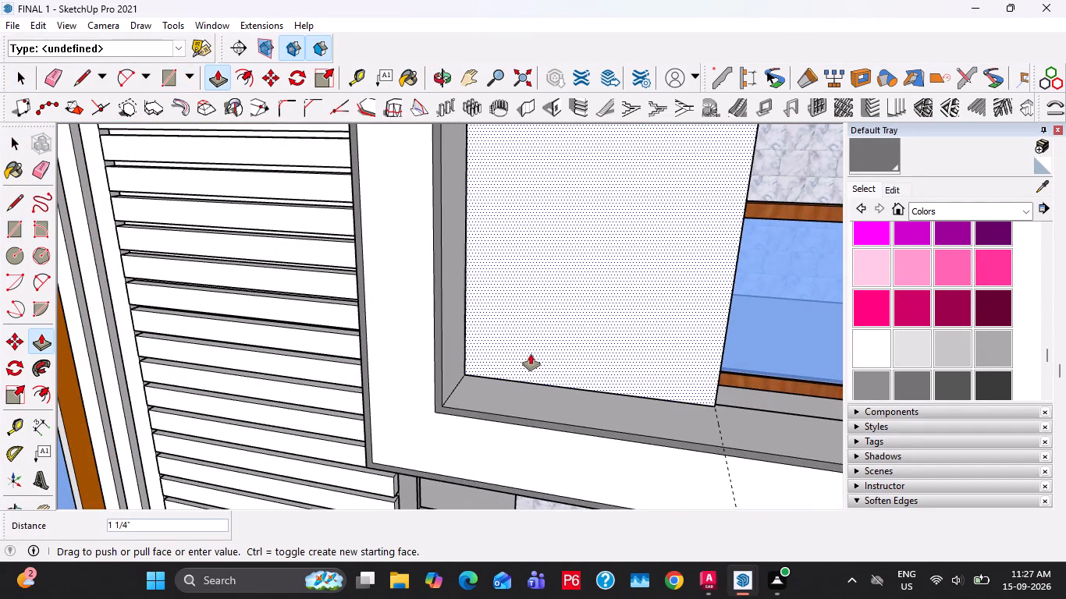
{"action": "type", "text": "1\""}
{"action": "key", "text": "Return"}
{"action": "key", "text": "space"}
Compare the panel with the reference building and offset its outline 4" inward.
{"action": "key", "text": "f"}
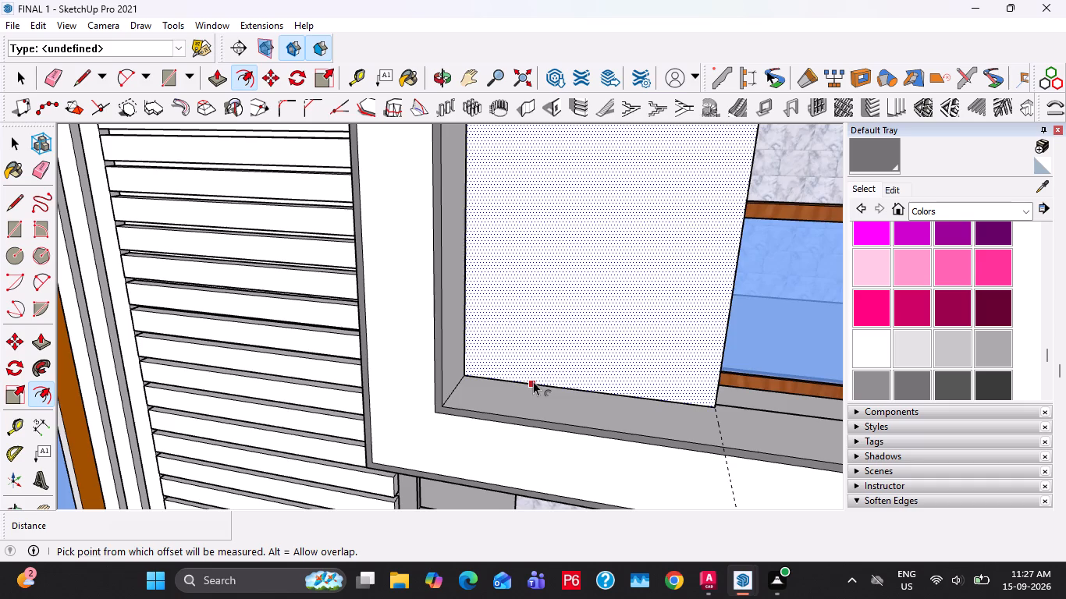
{"action": "scroll", "coordinate": [656, 421], "scroll_direction": "down", "scroll_amount": 15}
{"action": "middle_click_drag", "start_coordinate": [695, 375], "coordinate": [196, 232], "text": "shift"}
{"action": "scroll", "coordinate": [236, 234], "scroll_direction": "down", "scroll_amount": 5}
{"action": "scroll", "coordinate": [389, 333], "scroll_direction": "up", "scroll_amount": 6}
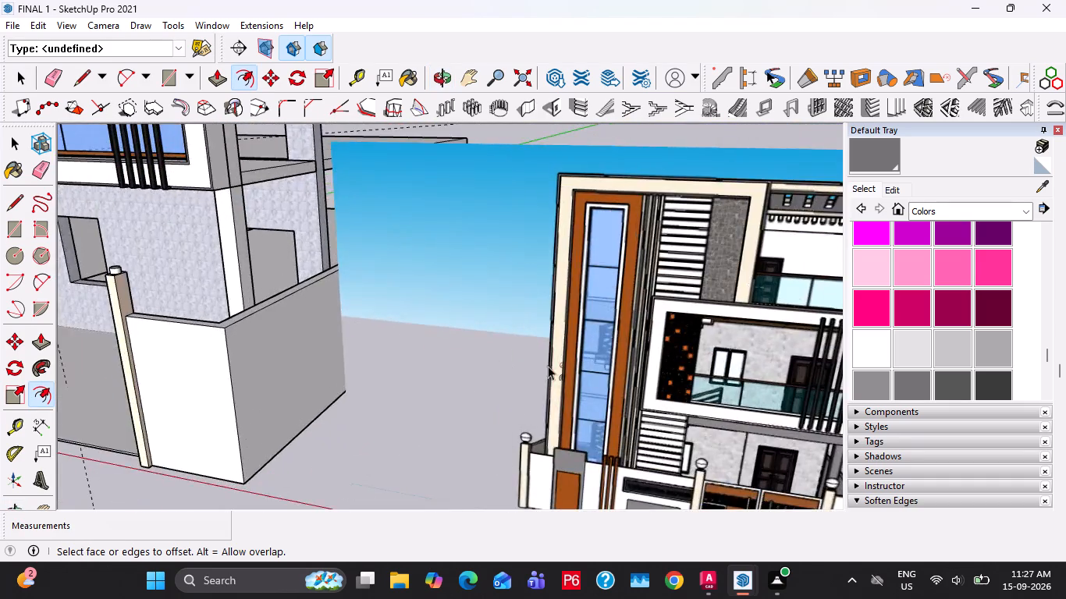
{"action": "scroll", "coordinate": [548, 366], "scroll_direction": "up", "scroll_amount": 6}
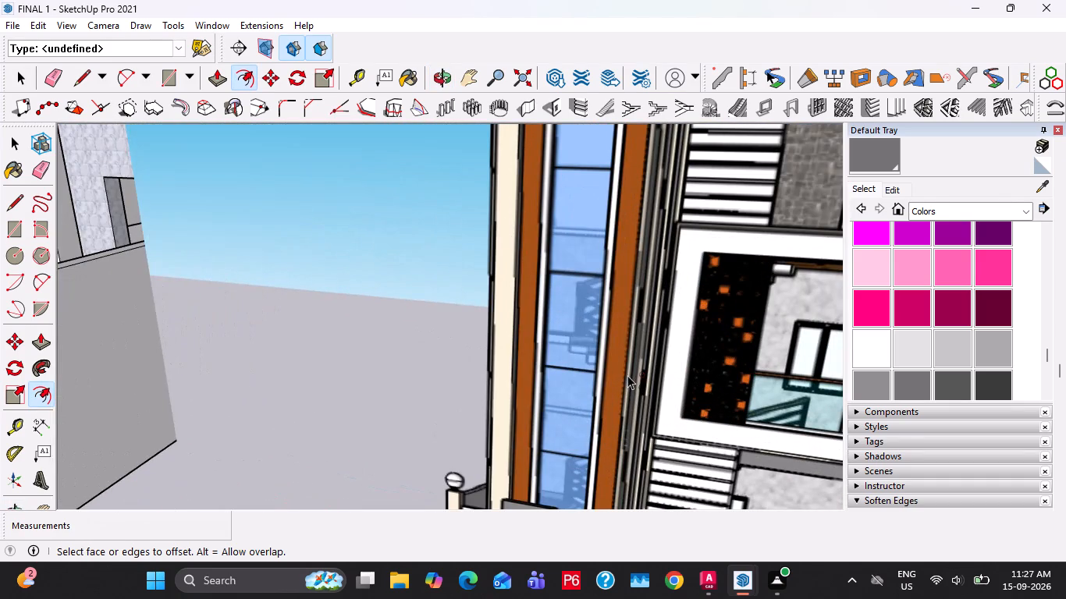
{"action": "scroll", "coordinate": [627, 375], "scroll_direction": "down", "scroll_amount": 8}
{"action": "middle_click_drag", "start_coordinate": [397, 236], "coordinate": [765, 425], "text": "shift"}
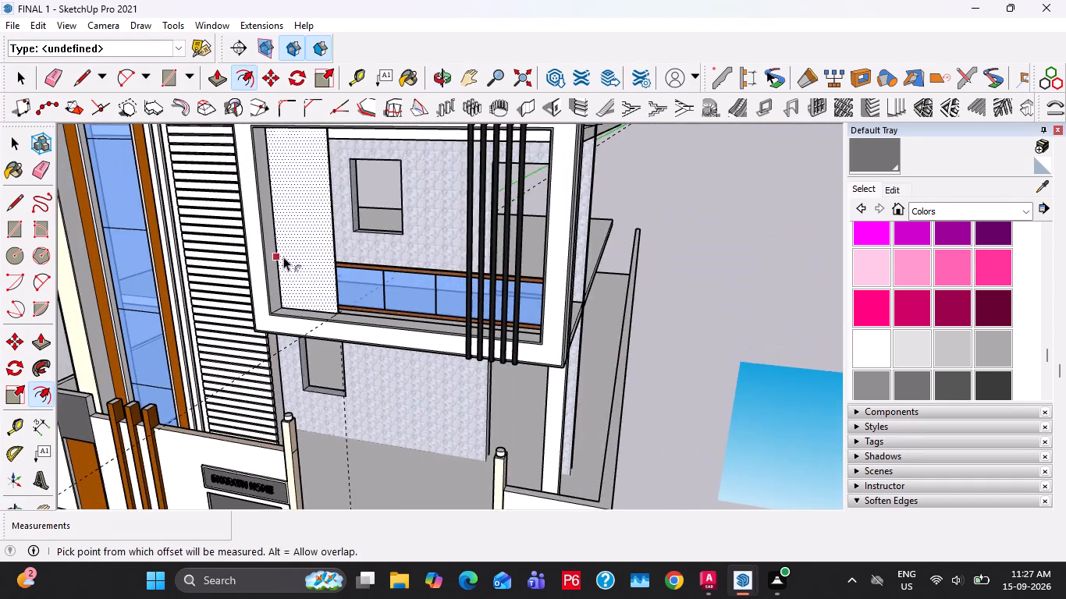
{"action": "scroll", "coordinate": [283, 257], "scroll_direction": "up", "scroll_amount": 3}
{"action": "left_click", "coordinate": [322, 271]}
{"action": "key", "text": "4"}
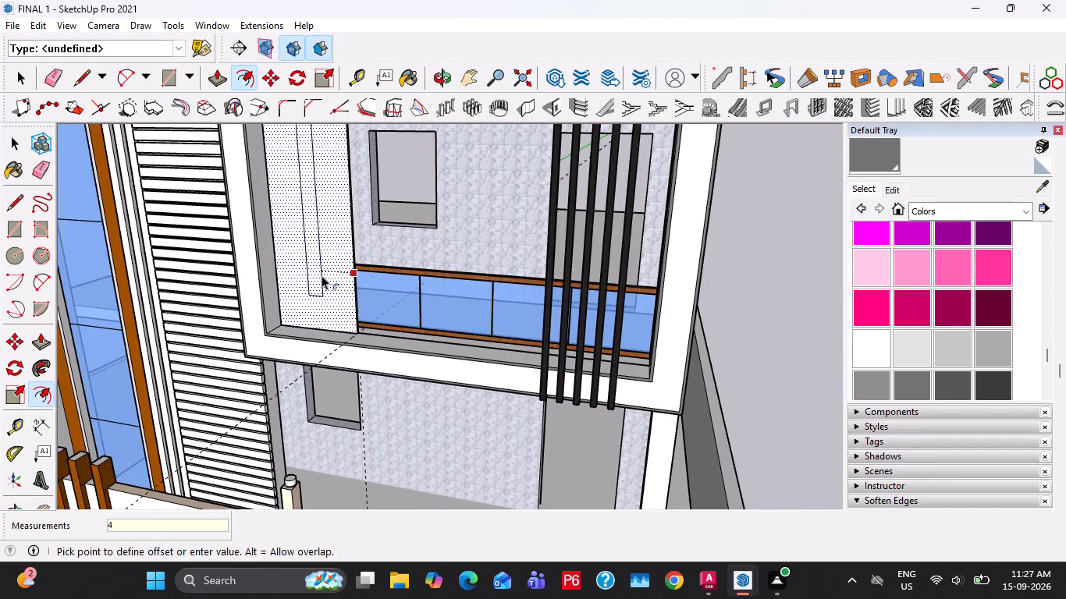
{"action": "key", "text": "shift+quotedbl"}
{"action": "key", "text": "Return"}
{"action": "key", "text": "space"}
Push the panel's inner face back through its thickness, leaving an open 4" border frame.
{"action": "left_click", "coordinate": [312, 290]}
{"action": "key", "text": "p"}
{"action": "left_click", "coordinate": [312, 292]}
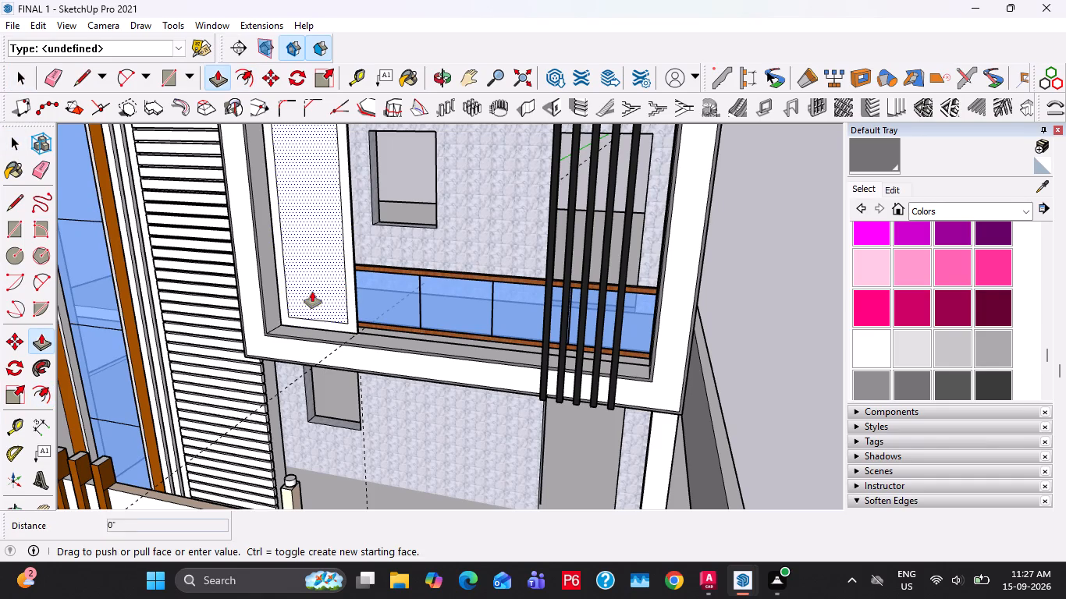
{"action": "left_click", "coordinate": [326, 253]}
{"action": "key", "text": "space"}
Sample the brown material from the tall window's frame and paint the new panel border in the balcony with it.
{"action": "scroll", "coordinate": [318, 271], "scroll_direction": "down", "scroll_amount": 3}
{"action": "middle_click_drag", "start_coordinate": [308, 304], "coordinate": [347, 287]}
{"action": "scroll", "coordinate": [311, 276], "scroll_direction": "down", "scroll_amount": 5}
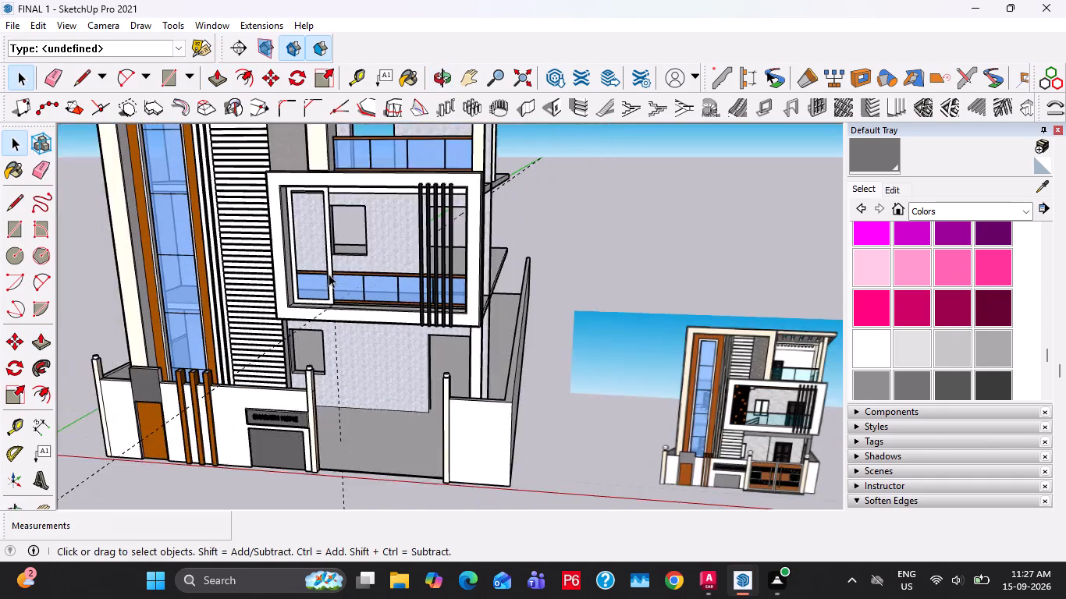
{"action": "middle_click_drag", "start_coordinate": [355, 285], "coordinate": [282, 289], "text": "shift"}
{"action": "left_click", "coordinate": [1049, 179]}
{"action": "scroll", "coordinate": [360, 267], "scroll_direction": "up", "scroll_amount": 4}
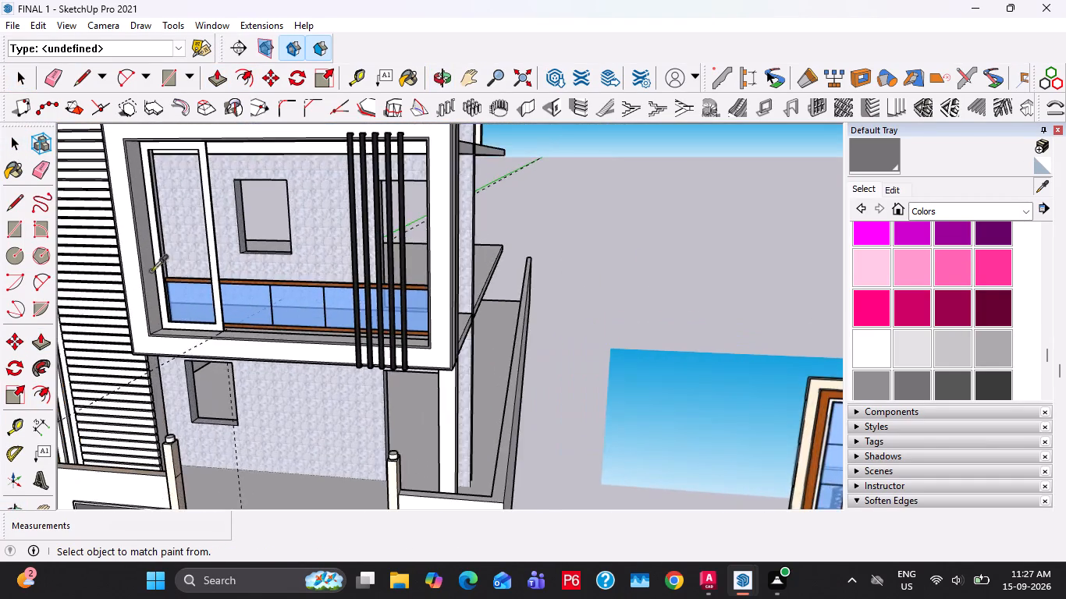
{"action": "middle_click_drag", "start_coordinate": [132, 276], "coordinate": [392, 317]}
{"action": "left_click", "coordinate": [246, 327]}
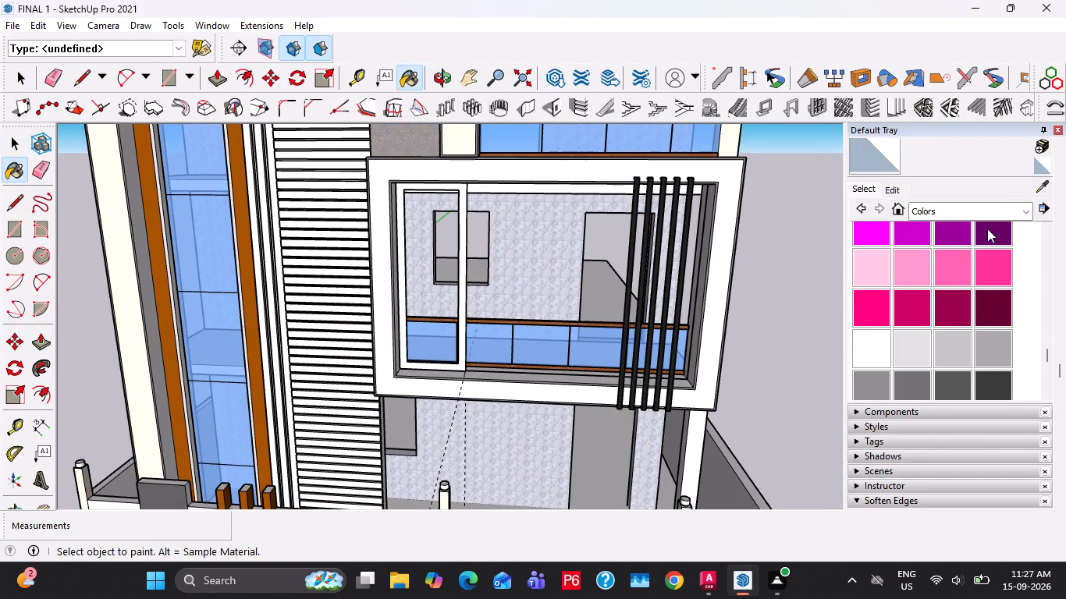
{"action": "left_click", "coordinate": [1042, 186]}
{"action": "scroll", "coordinate": [281, 232], "scroll_direction": "up", "scroll_amount": 6}
{"action": "left_click", "coordinate": [252, 268]}
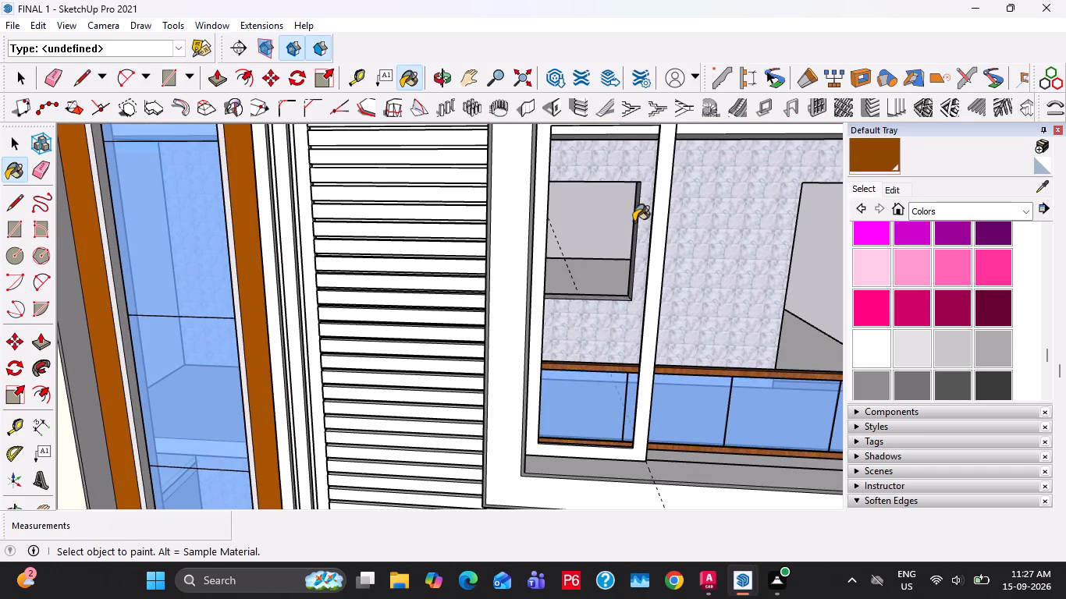
{"action": "left_click", "coordinate": [656, 225]}
{"action": "key", "text": "space"}
Paint the vertical strips between the tall window and the slats with the gate surround's dark grey, and undo the last fill.
{"action": "scroll", "coordinate": [499, 262], "scroll_direction": "down", "scroll_amount": 13}
{"action": "middle_click_drag", "start_coordinate": [705, 380], "coordinate": [318, 210], "text": "shift"}
{"action": "scroll", "coordinate": [430, 247], "scroll_direction": "up", "scroll_amount": 12}
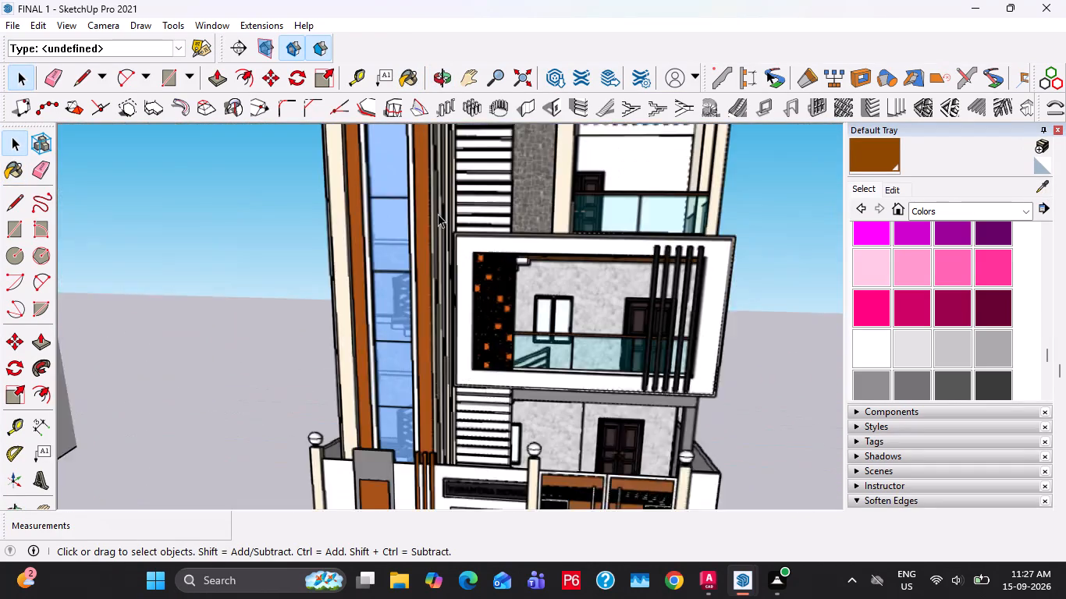
{"action": "scroll", "coordinate": [438, 214], "scroll_direction": "up", "scroll_amount": 1}
{"action": "scroll", "coordinate": [438, 212], "scroll_direction": "down", "scroll_amount": 16}
{"action": "middle_click_drag", "start_coordinate": [268, 230], "coordinate": [698, 332], "text": "shift"}
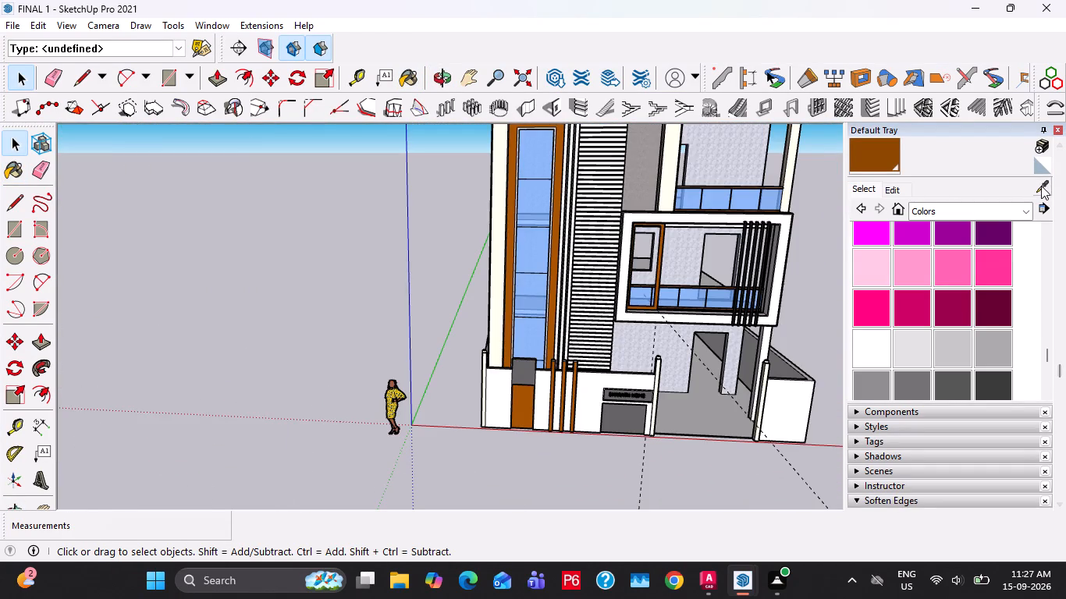
{"action": "left_click", "coordinate": [1041, 186]}
{"action": "scroll", "coordinate": [558, 381], "scroll_direction": "up", "scroll_amount": 3}
{"action": "left_click", "coordinate": [510, 356]}
{"action": "scroll", "coordinate": [554, 322], "scroll_direction": "up", "scroll_amount": 9}
{"action": "left_click", "coordinate": [579, 332]}
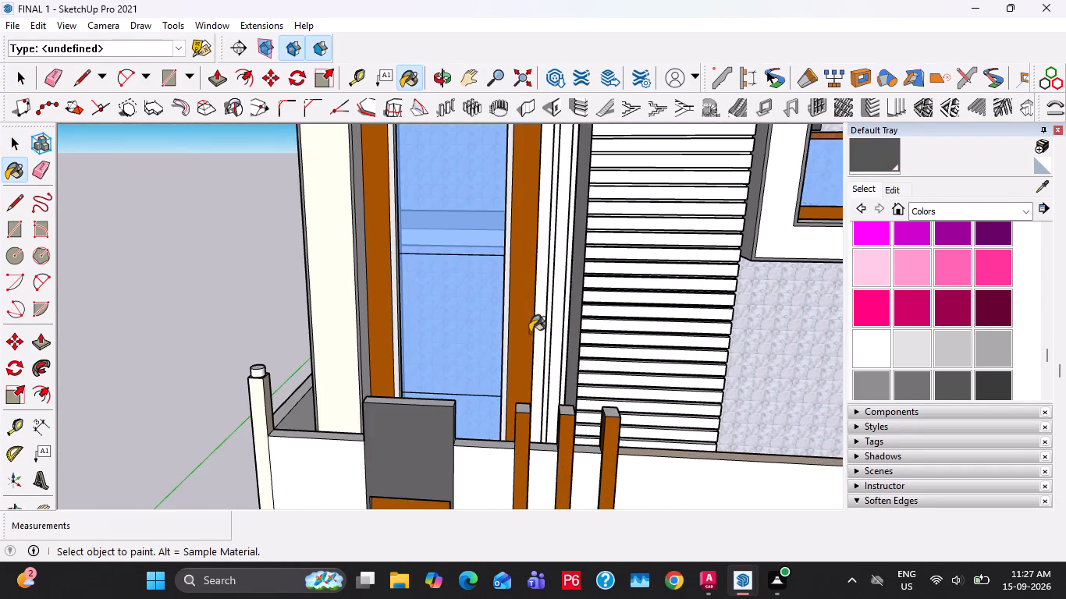
{"action": "left_click", "coordinate": [559, 335]}
{"action": "left_click", "coordinate": [548, 335]}
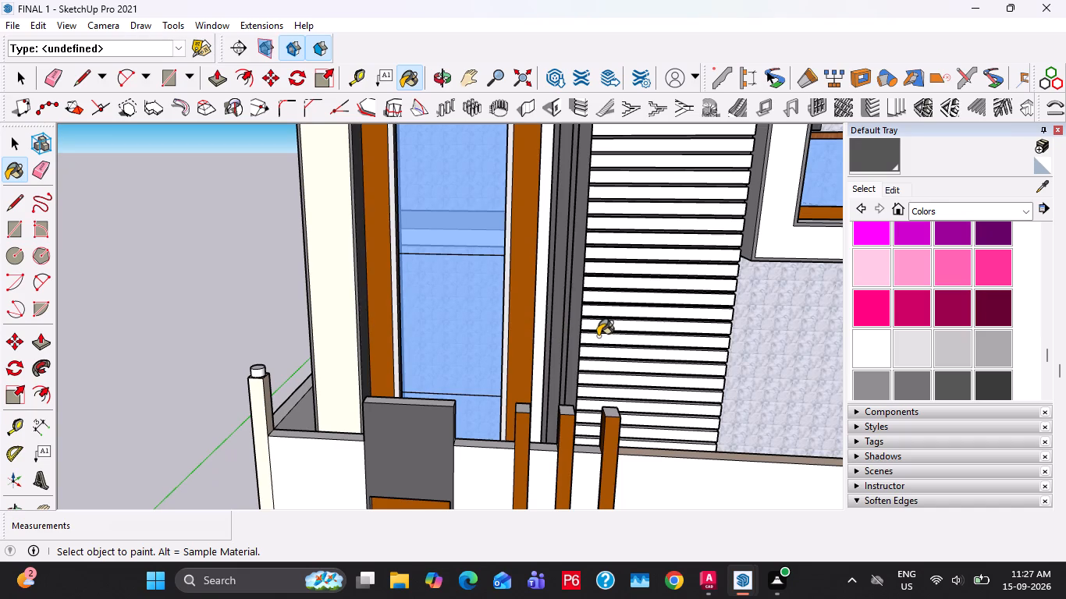
{"action": "key", "text": "ctrl+z"}
Select the main building body, check the whole facade beside the reference image, and save the model.
{"action": "scroll", "coordinate": [535, 346], "scroll_direction": "up", "scroll_amount": 7}
{"action": "key", "text": "space"}
{"action": "left_click", "coordinate": [555, 364]}
{"action": "middle_click_drag", "start_coordinate": [588, 370], "coordinate": [677, 379]}
{"action": "scroll", "coordinate": [684, 380], "scroll_direction": "up", "scroll_amount": 4}
{"action": "scroll", "coordinate": [660, 369], "scroll_direction": "down", "scroll_amount": 13}
{"action": "middle_click_drag", "start_coordinate": [677, 356], "coordinate": [390, 424], "text": "shift"}
{"action": "scroll", "coordinate": [393, 375], "scroll_direction": "down", "scroll_amount": 12}
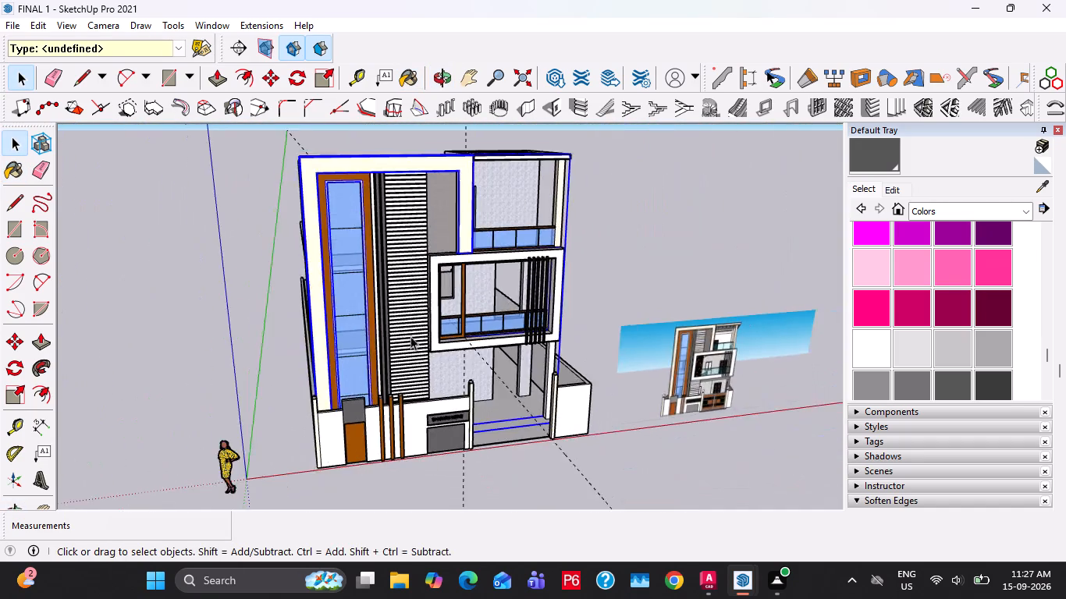
{"action": "middle_click_drag", "start_coordinate": [409, 336], "coordinate": [327, 326]}
{"action": "scroll", "coordinate": [354, 299], "scroll_direction": "up", "scroll_amount": 6}
{"action": "scroll", "coordinate": [354, 310], "scroll_direction": "down", "scroll_amount": 12}
{"action": "key", "text": "ctrl+s"}
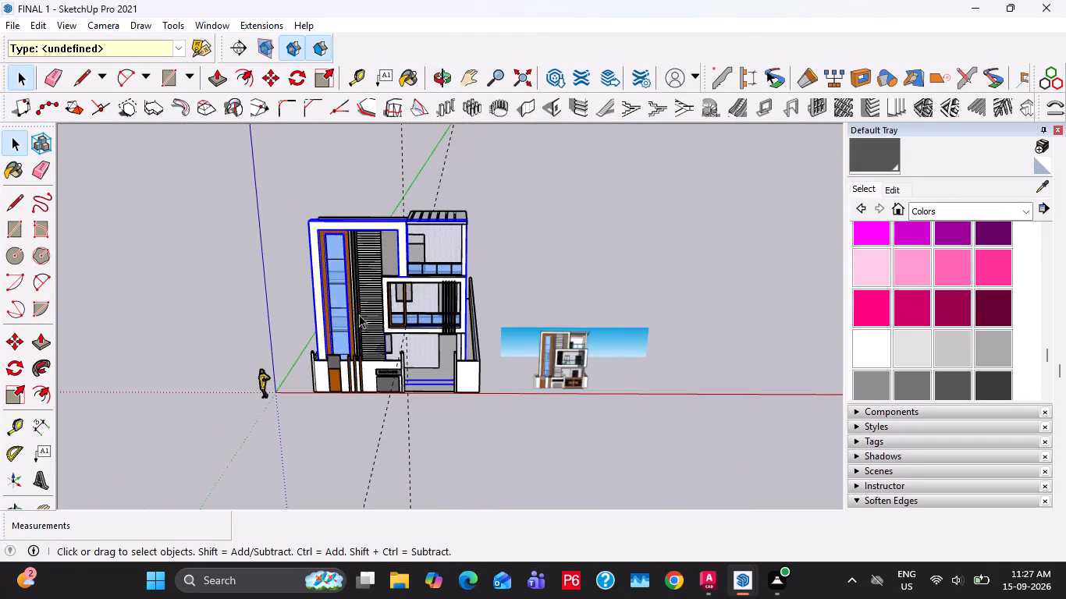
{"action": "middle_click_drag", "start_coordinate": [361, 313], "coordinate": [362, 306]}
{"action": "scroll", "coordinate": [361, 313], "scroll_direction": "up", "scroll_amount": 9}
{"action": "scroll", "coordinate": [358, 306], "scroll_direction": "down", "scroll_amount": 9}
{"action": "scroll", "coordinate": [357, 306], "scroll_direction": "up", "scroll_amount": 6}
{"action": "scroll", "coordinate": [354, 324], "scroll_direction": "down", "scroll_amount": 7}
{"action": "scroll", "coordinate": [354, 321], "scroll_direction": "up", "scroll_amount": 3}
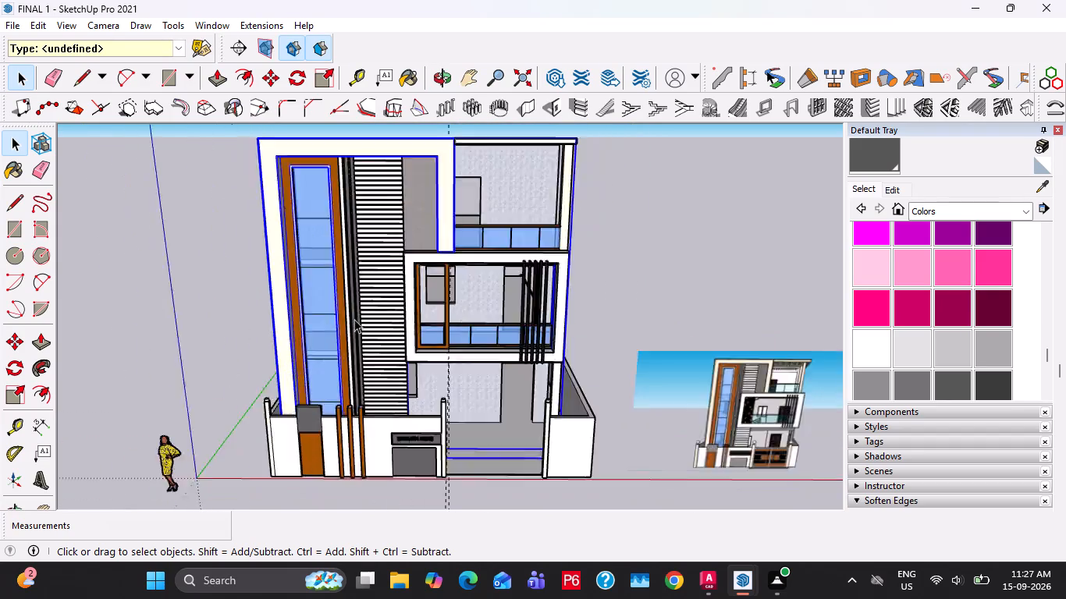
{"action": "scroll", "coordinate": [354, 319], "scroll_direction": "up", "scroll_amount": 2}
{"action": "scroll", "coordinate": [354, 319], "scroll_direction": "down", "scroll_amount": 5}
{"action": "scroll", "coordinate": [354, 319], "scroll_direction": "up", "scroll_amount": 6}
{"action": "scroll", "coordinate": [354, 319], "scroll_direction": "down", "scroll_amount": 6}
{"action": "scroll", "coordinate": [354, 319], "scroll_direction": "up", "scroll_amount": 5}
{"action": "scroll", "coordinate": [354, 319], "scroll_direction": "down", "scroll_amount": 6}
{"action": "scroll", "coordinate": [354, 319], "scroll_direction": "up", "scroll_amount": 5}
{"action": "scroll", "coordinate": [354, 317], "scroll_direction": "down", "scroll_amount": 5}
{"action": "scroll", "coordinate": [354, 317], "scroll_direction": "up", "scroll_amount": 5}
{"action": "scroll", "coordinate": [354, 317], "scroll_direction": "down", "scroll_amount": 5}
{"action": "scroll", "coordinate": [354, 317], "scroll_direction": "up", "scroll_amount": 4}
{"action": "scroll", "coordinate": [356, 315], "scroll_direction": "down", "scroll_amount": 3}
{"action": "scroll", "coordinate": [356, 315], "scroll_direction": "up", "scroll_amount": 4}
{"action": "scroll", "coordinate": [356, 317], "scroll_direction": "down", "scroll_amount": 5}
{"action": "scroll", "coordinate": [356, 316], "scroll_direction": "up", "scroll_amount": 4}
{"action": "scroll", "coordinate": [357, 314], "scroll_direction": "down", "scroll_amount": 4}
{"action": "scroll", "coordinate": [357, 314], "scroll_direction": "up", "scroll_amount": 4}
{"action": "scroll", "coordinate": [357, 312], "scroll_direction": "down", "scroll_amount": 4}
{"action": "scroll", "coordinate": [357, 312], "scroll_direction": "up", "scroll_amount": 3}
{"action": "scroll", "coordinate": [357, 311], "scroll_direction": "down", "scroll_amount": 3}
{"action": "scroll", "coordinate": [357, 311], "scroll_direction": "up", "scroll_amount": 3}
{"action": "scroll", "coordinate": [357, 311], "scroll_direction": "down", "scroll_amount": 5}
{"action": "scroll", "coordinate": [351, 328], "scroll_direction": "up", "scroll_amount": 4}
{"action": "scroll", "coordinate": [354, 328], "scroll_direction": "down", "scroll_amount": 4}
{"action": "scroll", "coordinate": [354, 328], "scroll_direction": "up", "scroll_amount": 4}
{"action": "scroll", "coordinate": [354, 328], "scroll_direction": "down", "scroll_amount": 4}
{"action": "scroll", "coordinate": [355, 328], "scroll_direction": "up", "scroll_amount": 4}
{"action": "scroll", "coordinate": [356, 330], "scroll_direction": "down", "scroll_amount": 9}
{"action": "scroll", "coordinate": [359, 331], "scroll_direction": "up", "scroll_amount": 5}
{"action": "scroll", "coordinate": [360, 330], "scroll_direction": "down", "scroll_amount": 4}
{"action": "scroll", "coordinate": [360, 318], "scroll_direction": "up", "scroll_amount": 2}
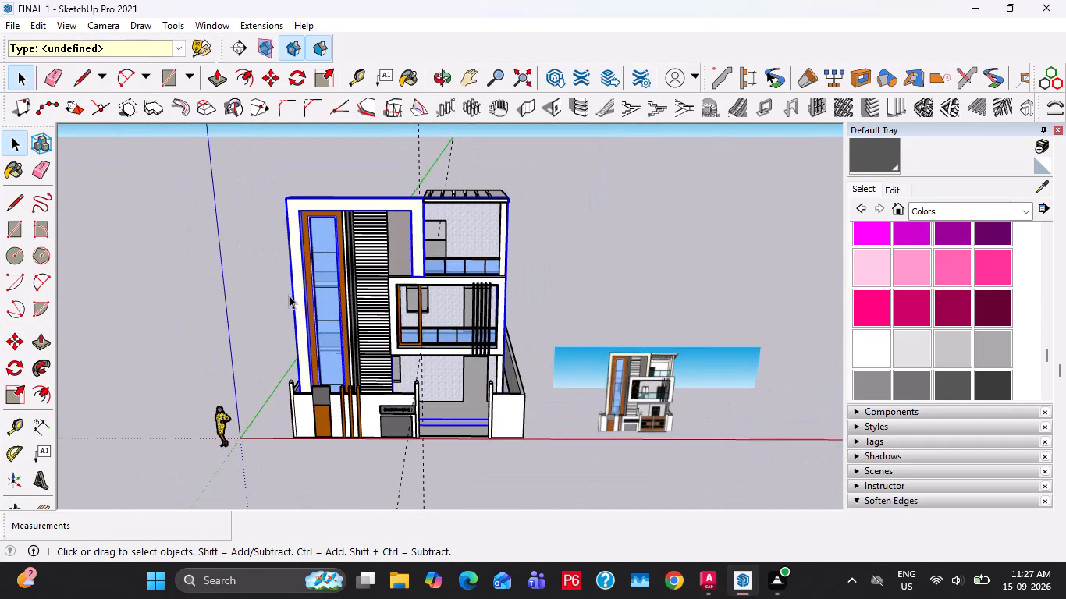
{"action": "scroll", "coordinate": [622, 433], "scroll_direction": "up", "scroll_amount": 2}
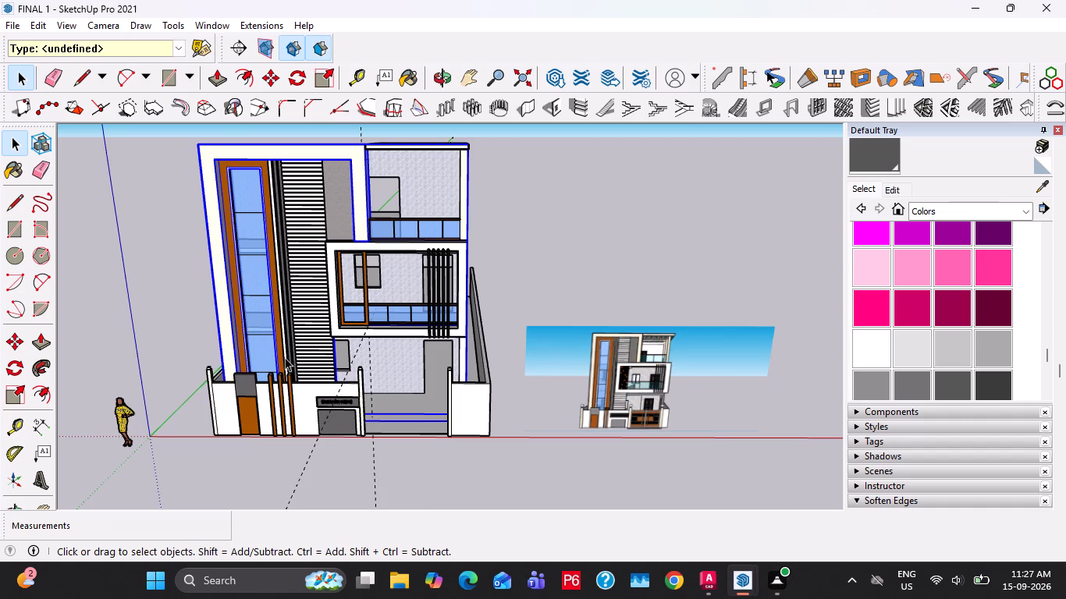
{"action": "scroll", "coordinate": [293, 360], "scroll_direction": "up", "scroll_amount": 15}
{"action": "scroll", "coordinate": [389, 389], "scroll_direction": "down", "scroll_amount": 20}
Place a horizontal guide 6' above the base of the gate pillar beside the plain end wall.
{"action": "middle_click_drag", "start_coordinate": [614, 329], "coordinate": [338, 183]}
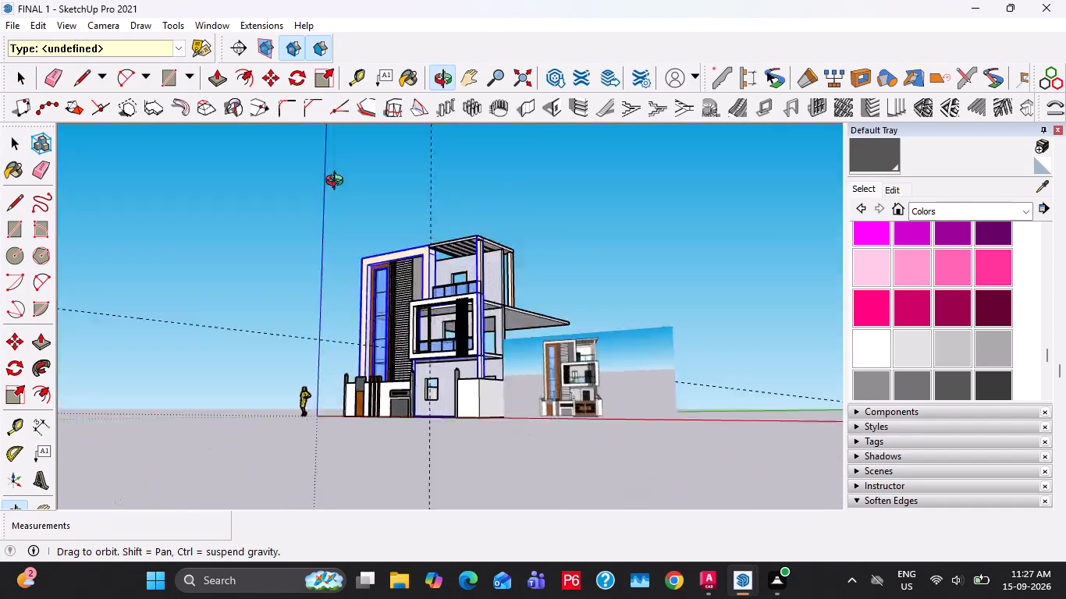
{"action": "middle_click_drag", "start_coordinate": [338, 183], "coordinate": [570, 225]}
{"action": "scroll", "coordinate": [447, 349], "scroll_direction": "up", "scroll_amount": 10}
{"action": "middle_click_drag", "start_coordinate": [408, 411], "coordinate": [467, 388]}
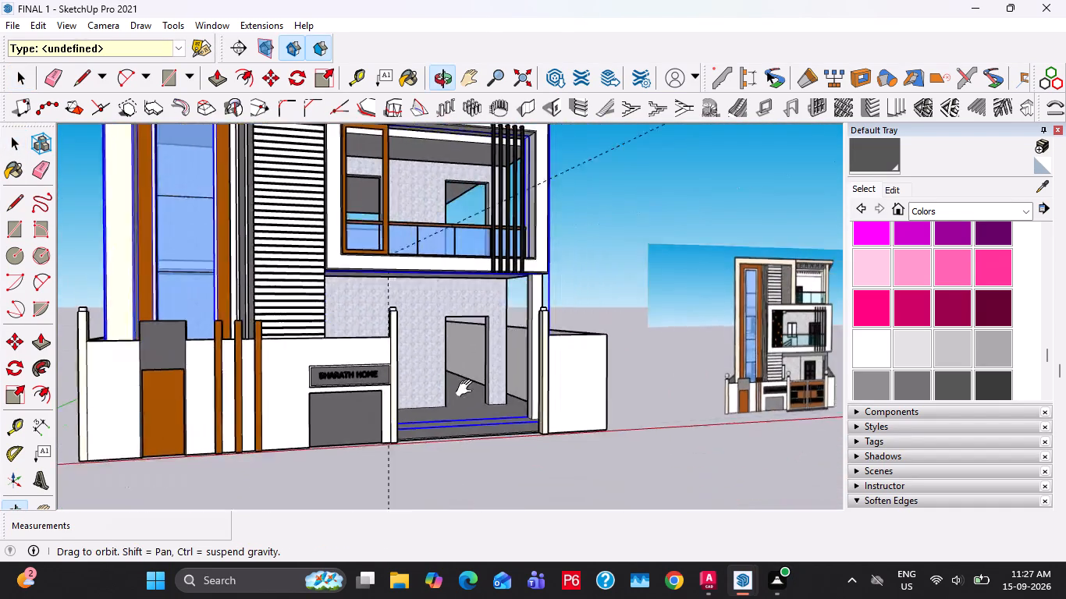
{"action": "middle_click_drag", "start_coordinate": [467, 388], "coordinate": [456, 457]}
{"action": "scroll", "coordinate": [425, 441], "scroll_direction": "up", "scroll_amount": 4}
{"action": "scroll", "coordinate": [499, 471], "scroll_direction": "up", "scroll_amount": 2}
{"action": "key", "text": "t"}
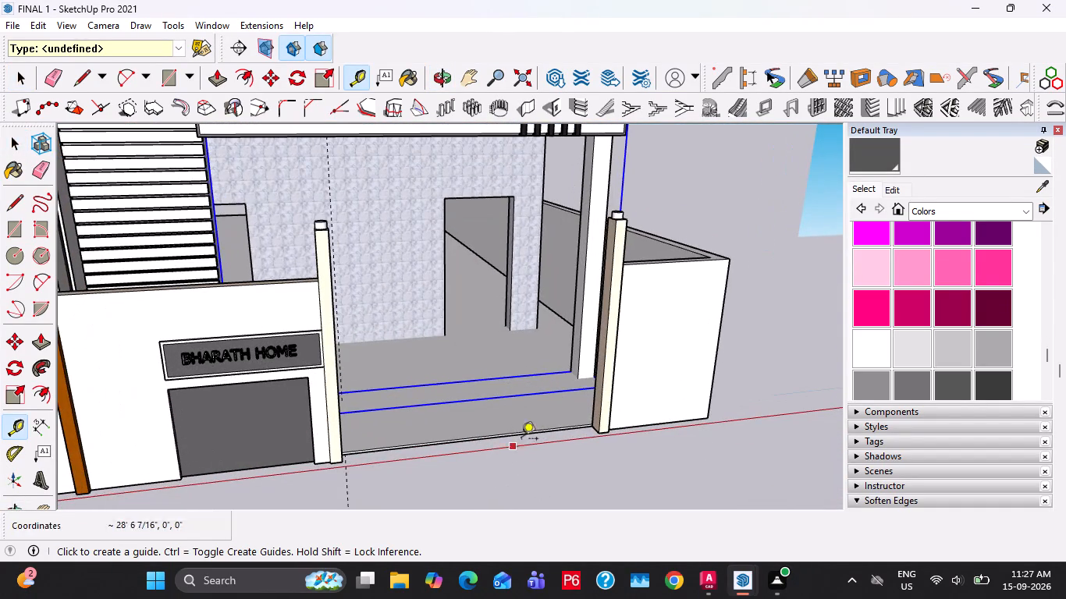
{"action": "scroll", "coordinate": [593, 436], "scroll_direction": "up", "scroll_amount": 12}
{"action": "double_click", "coordinate": [602, 435]}
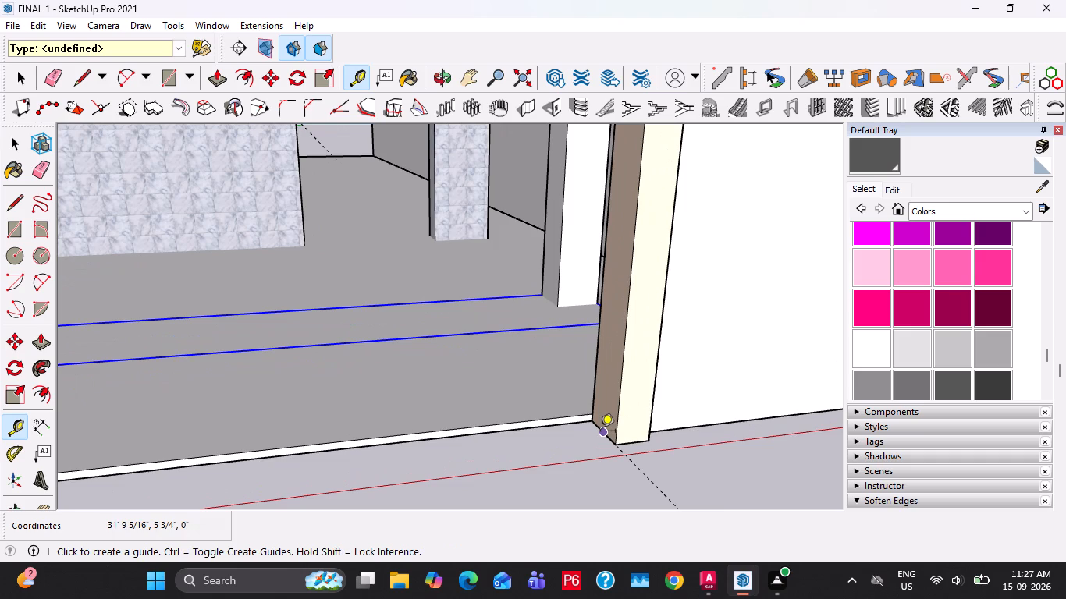
{"action": "left_click", "coordinate": [600, 432]}
{"action": "scroll", "coordinate": [644, 356], "scroll_direction": "down", "scroll_amount": 4}
{"action": "scroll", "coordinate": [637, 271], "scroll_direction": "down", "scroll_amount": 6}
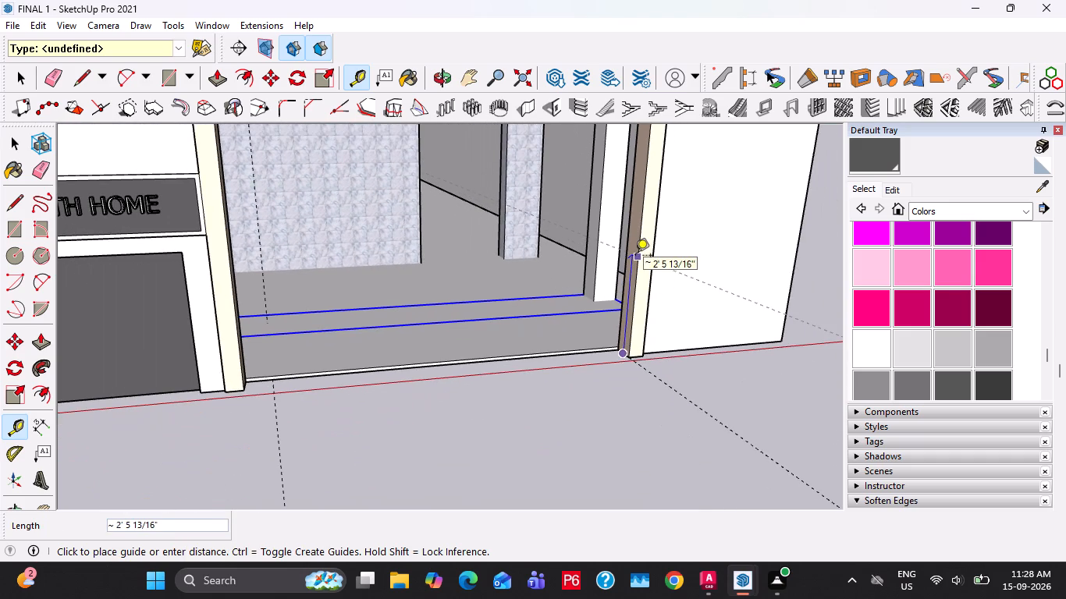
{"action": "type", "text": "6'"}
{"action": "key", "text": "Return"}
{"action": "key", "text": "space"}
Draw a rectangle 6' by 6 1/2" on that pillar's inner face, from the guide down to its base.
{"action": "scroll", "coordinate": [625, 273], "scroll_direction": "down", "scroll_amount": 5}
{"action": "middle_click_drag", "start_coordinate": [645, 253], "coordinate": [645, 270], "text": "shift"}
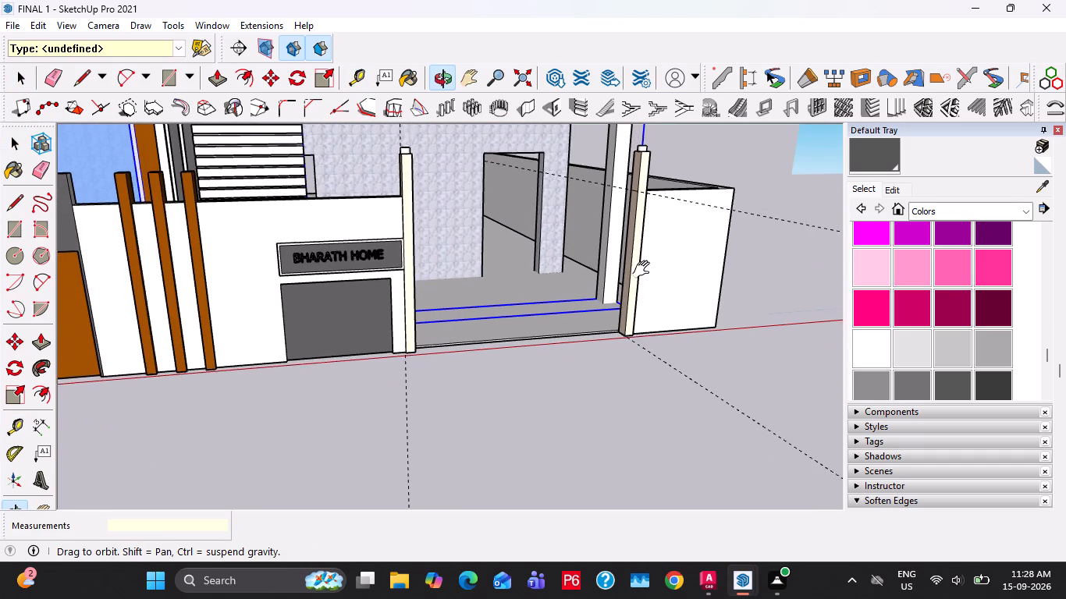
{"action": "middle_click_drag", "start_coordinate": [645, 270], "coordinate": [662, 280], "text": "shift"}
{"action": "key", "text": "r"}
{"action": "scroll", "coordinate": [641, 243], "scroll_direction": "up", "scroll_amount": 4}
{"action": "left_click", "coordinate": [623, 174]}
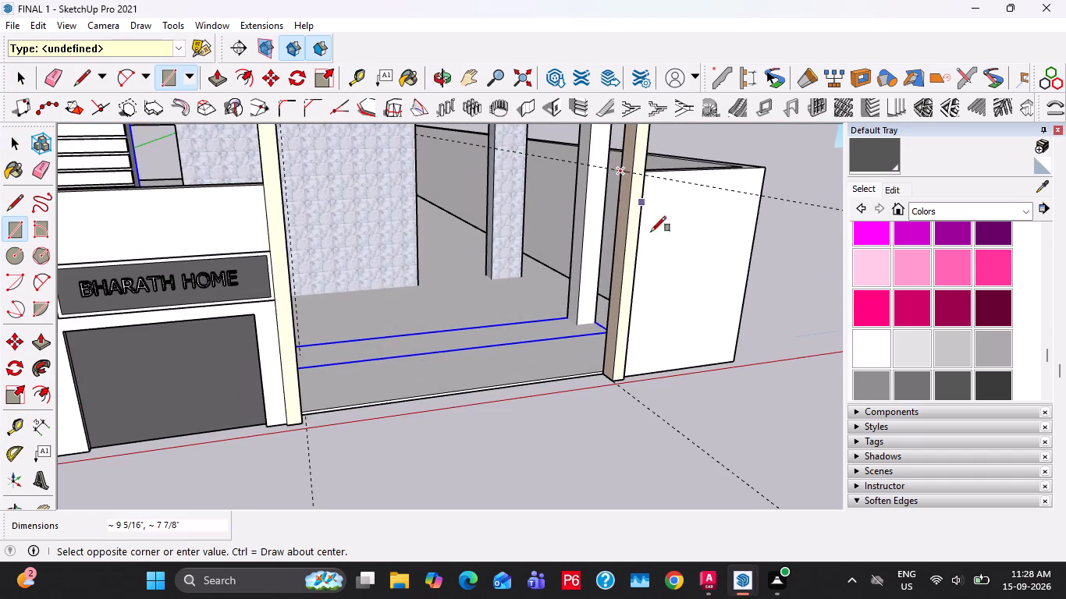
{"action": "scroll", "coordinate": [609, 365], "scroll_direction": "up", "scroll_amount": 3}
{"action": "left_click", "coordinate": [615, 378]}
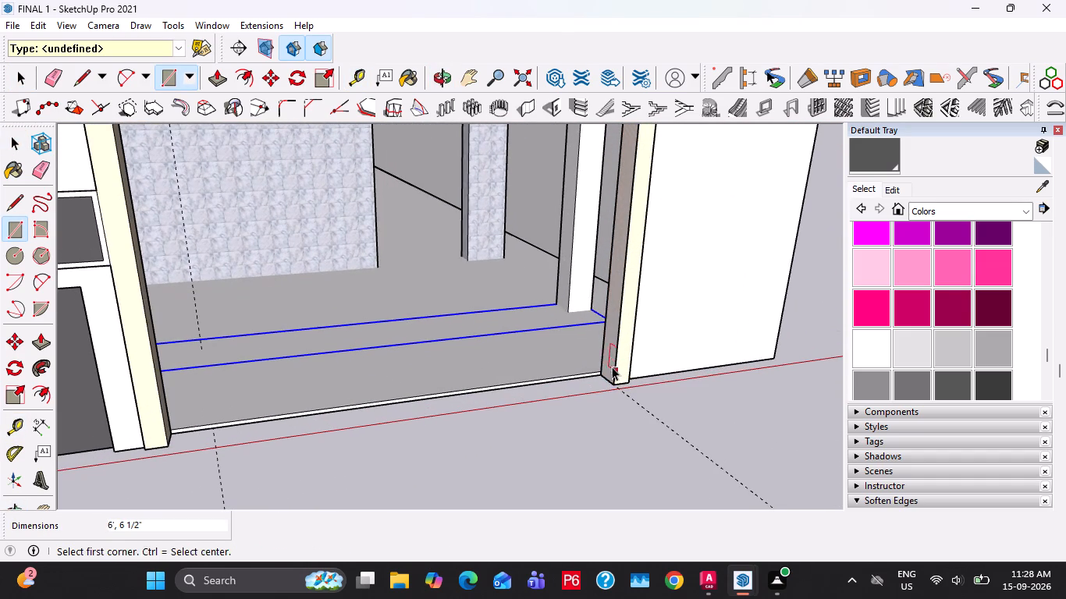
{"action": "key", "text": "space"}
Extrude the rectangle across the entrance opening to the opposite pillar to form a solid gate panel.
{"action": "key", "text": "p"}
{"action": "left_click", "coordinate": [611, 358]}
{"action": "scroll", "coordinate": [516, 386], "scroll_direction": "down", "scroll_amount": 6}
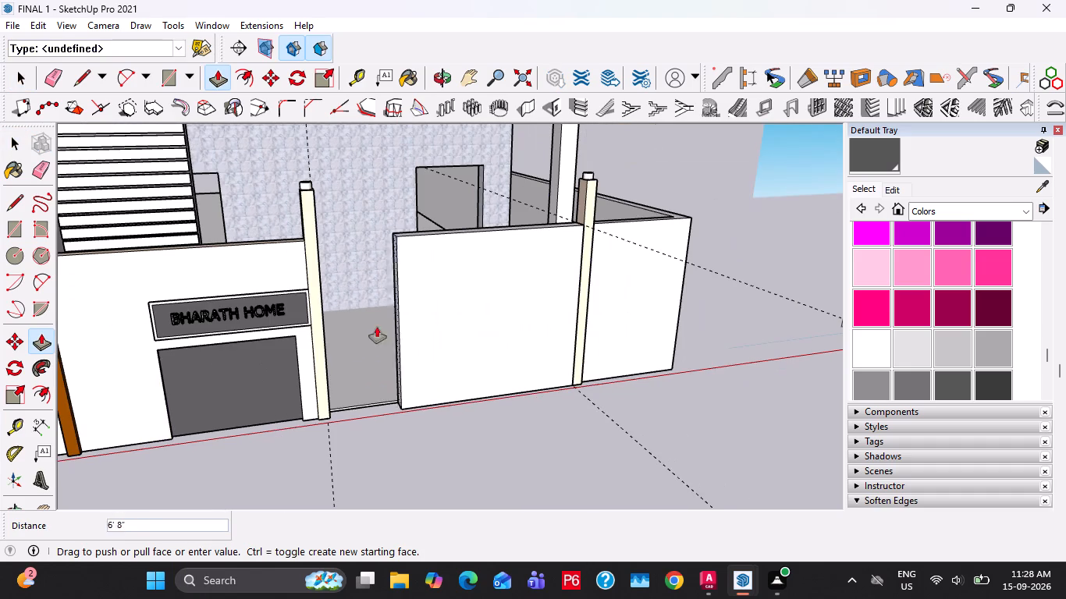
{"action": "left_click", "coordinate": [320, 228]}
{"action": "key", "text": "space"}
Place a vertical guide 4' 5 1/2" from the pillar beside the nameplate, at the middle of the gate panel.
{"action": "middle_click_drag", "start_coordinate": [415, 328], "coordinate": [393, 334]}
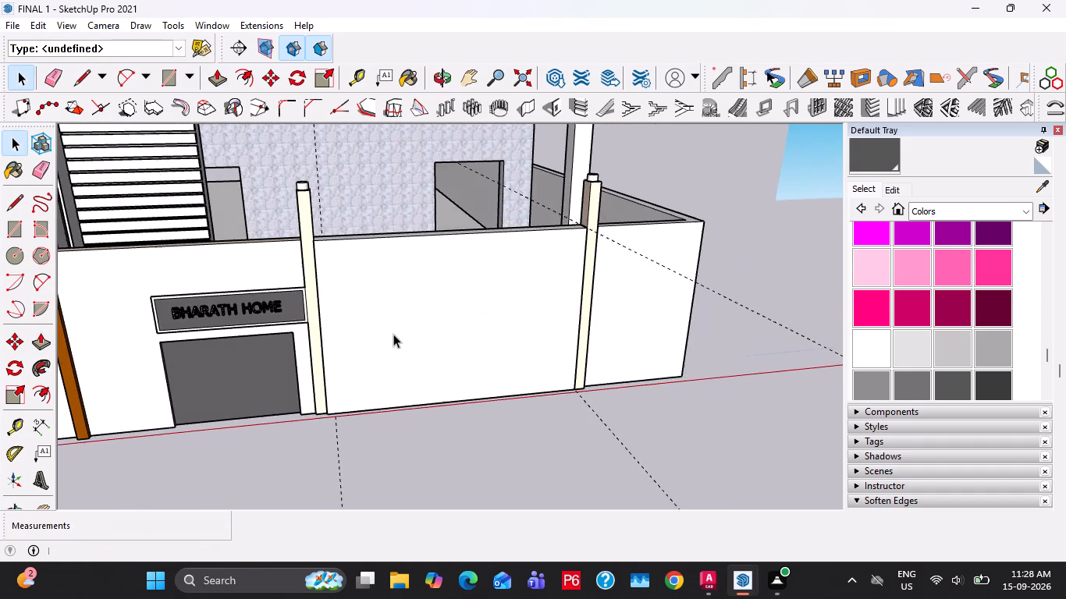
{"action": "scroll", "coordinate": [393, 334], "scroll_direction": "up", "scroll_amount": 2}
{"action": "key", "text": "t"}
{"action": "left_click", "coordinate": [307, 324]}
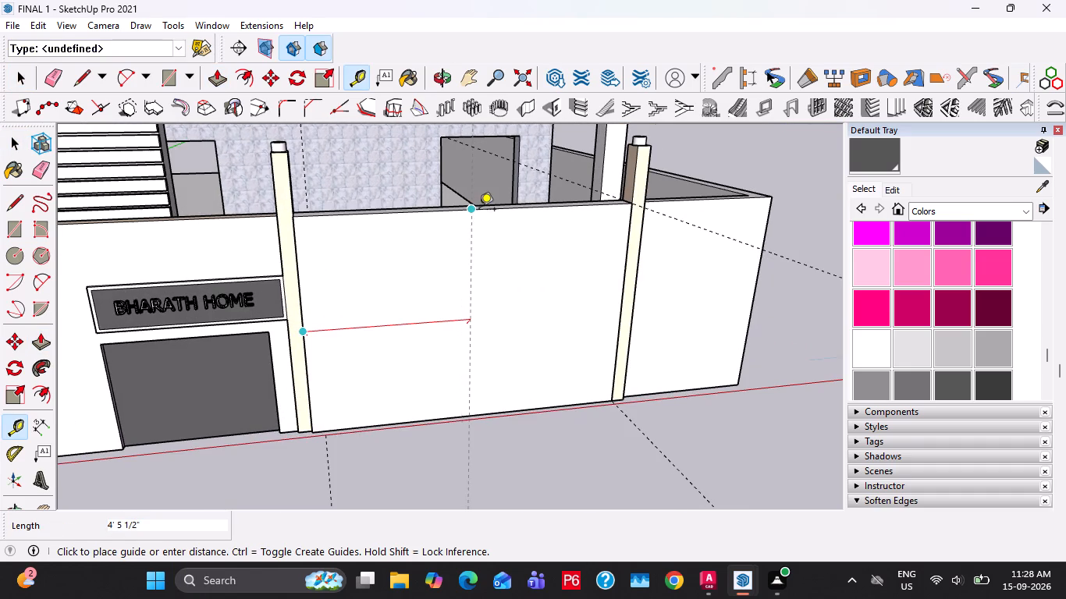
{"action": "left_click", "coordinate": [479, 211]}
{"action": "key", "text": "space"}
Draw a vertical line along the middle guide from the gate panel's top edge to its base, splitting the front face.
{"action": "key", "text": "l"}
{"action": "left_click", "coordinate": [471, 207]}
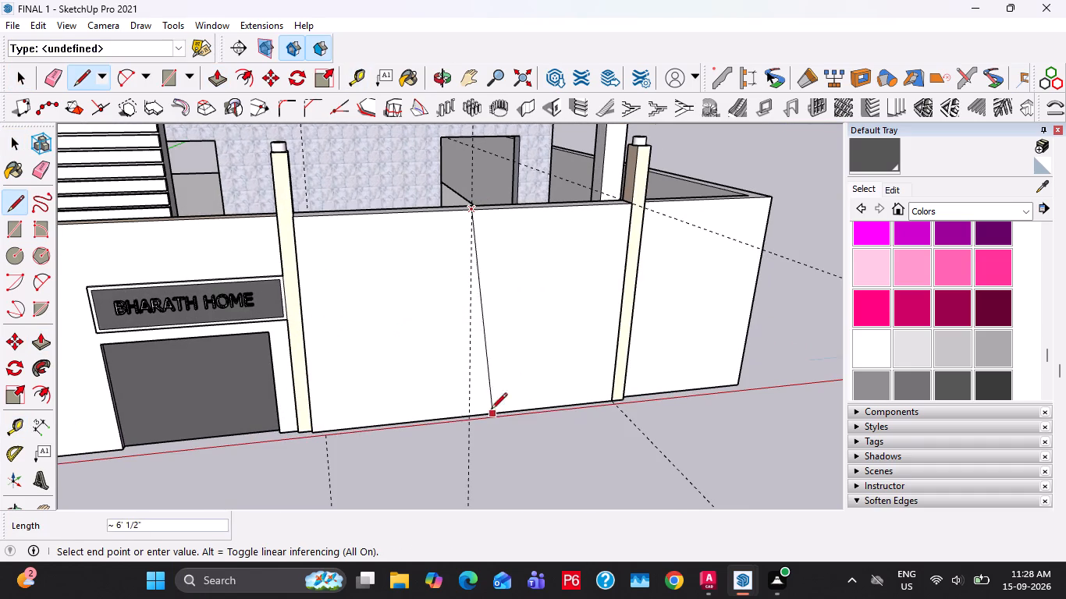
{"action": "left_click", "coordinate": [474, 413]}
{"action": "key", "text": "space"}
Push the half of the gate panel nearest the plain end wall back 6 1/2" to remove it, leaving one leaf.
{"action": "middle_click_drag", "start_coordinate": [428, 298], "coordinate": [392, 402]}
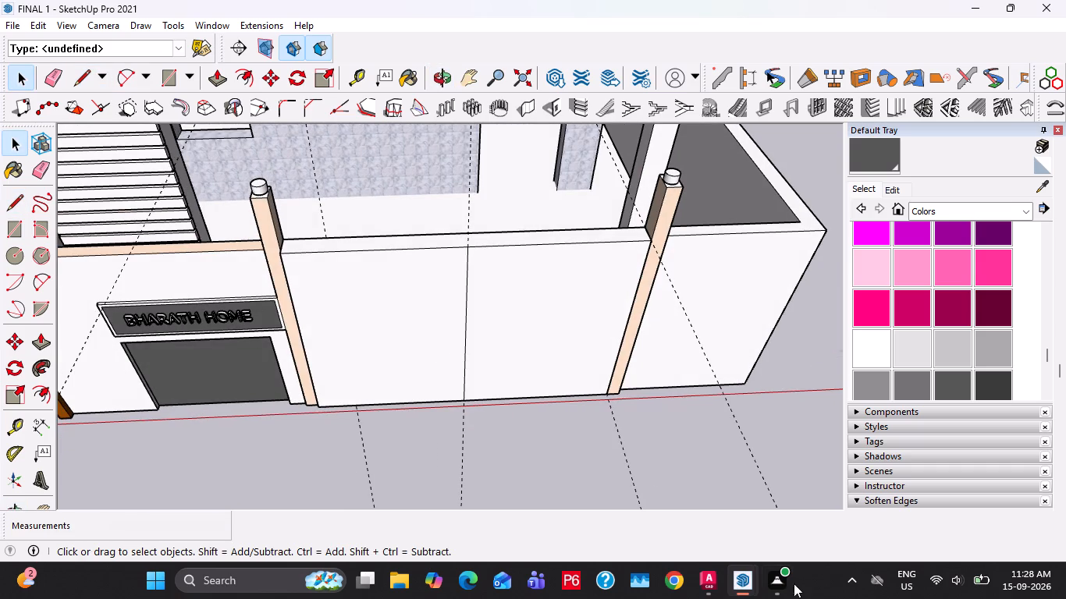
{"action": "scroll", "coordinate": [683, 438], "scroll_direction": "down", "scroll_amount": 6}
{"action": "middle_click_drag", "start_coordinate": [694, 402], "coordinate": [254, 325], "text": "shift"}
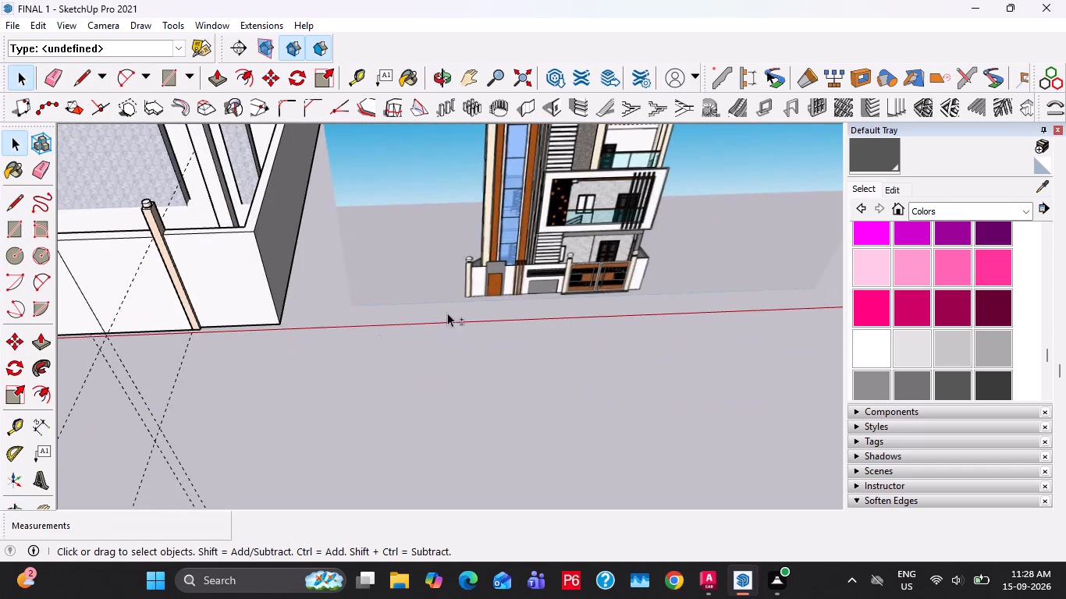
{"action": "scroll", "coordinate": [487, 281], "scroll_direction": "up", "scroll_amount": 5}
{"action": "middle_click_drag", "start_coordinate": [324, 299], "coordinate": [383, 313], "text": "shift"}
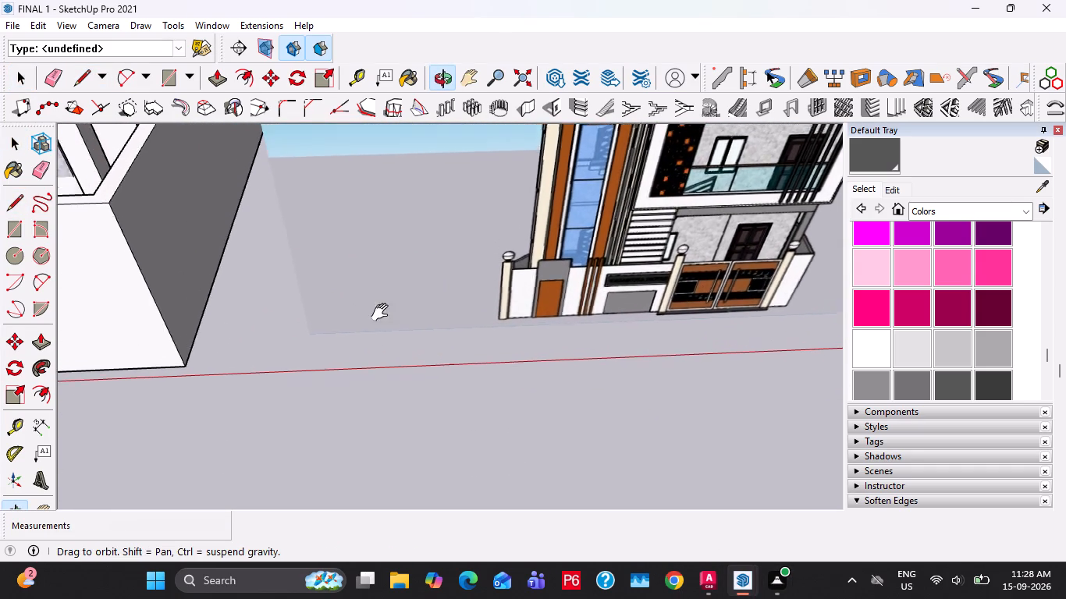
{"action": "middle_click_drag", "start_coordinate": [383, 313], "coordinate": [741, 382], "text": "shift"}
{"action": "left_click", "coordinate": [339, 345]}
{"action": "key", "text": "p"}
{"action": "left_click", "coordinate": [339, 353]}
{"action": "left_click", "coordinate": [324, 303]}
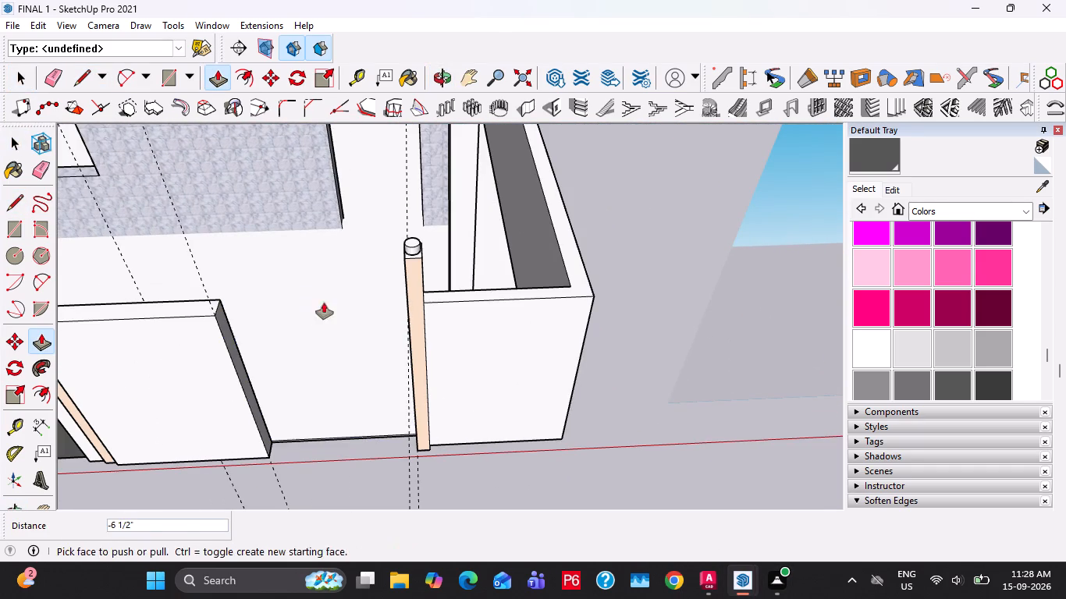
{"action": "key", "text": "space"}
Thin the remaining gate leaf by pushing its rear face in 2" twice.
{"action": "middle_click_drag", "start_coordinate": [167, 339], "coordinate": [737, 341]}
{"action": "scroll", "coordinate": [558, 371], "scroll_direction": "up", "scroll_amount": 2}
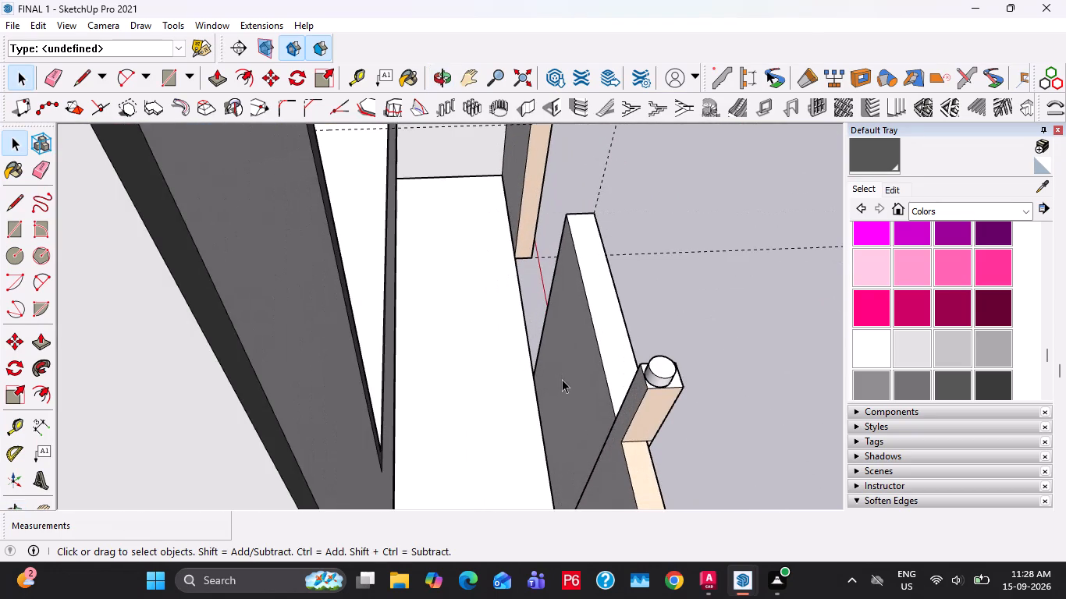
{"action": "left_click", "coordinate": [562, 379]}
{"action": "key", "text": "p"}
{"action": "left_click", "coordinate": [563, 379]}
{"action": "type", "text": "2\""}
{"action": "key", "text": "Return"}
{"action": "left_click", "coordinate": [577, 388]}
{"action": "key", "text": "2"}
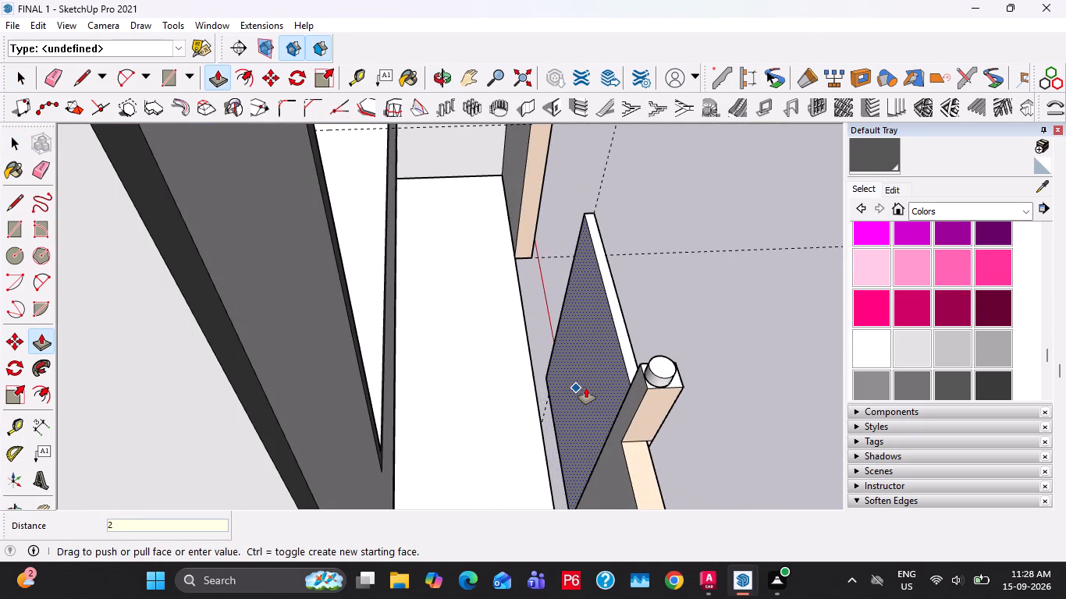
{"action": "key", "text": "shift+quotedbl"}
{"action": "key", "text": "Return"}
Offset the front outline of the gate leaf 2" inward to form a border frame.
{"action": "middle_click_drag", "start_coordinate": [590, 389], "coordinate": [390, 344]}
{"action": "key", "text": "space"}
{"action": "scroll", "coordinate": [289, 325], "scroll_direction": "down", "scroll_amount": 13}
{"action": "middle_click_drag", "start_coordinate": [509, 370], "coordinate": [239, 246]}
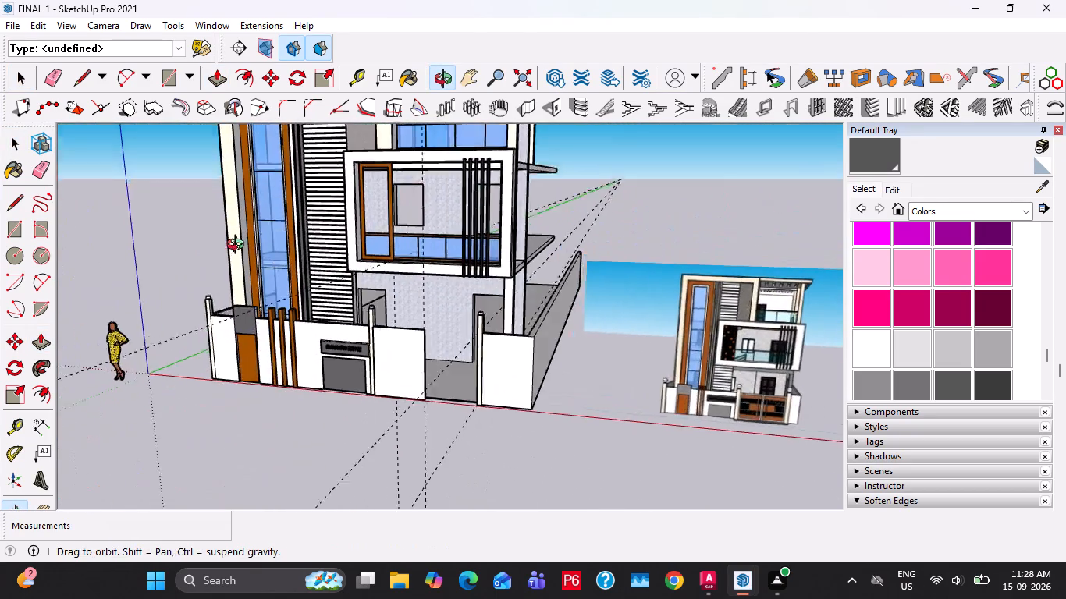
{"action": "middle_click_drag", "start_coordinate": [239, 246], "coordinate": [239, 242]}
{"action": "scroll", "coordinate": [677, 381], "scroll_direction": "up", "scroll_amount": 5}
{"action": "middle_click_drag", "start_coordinate": [545, 390], "coordinate": [677, 404], "text": "shift"}
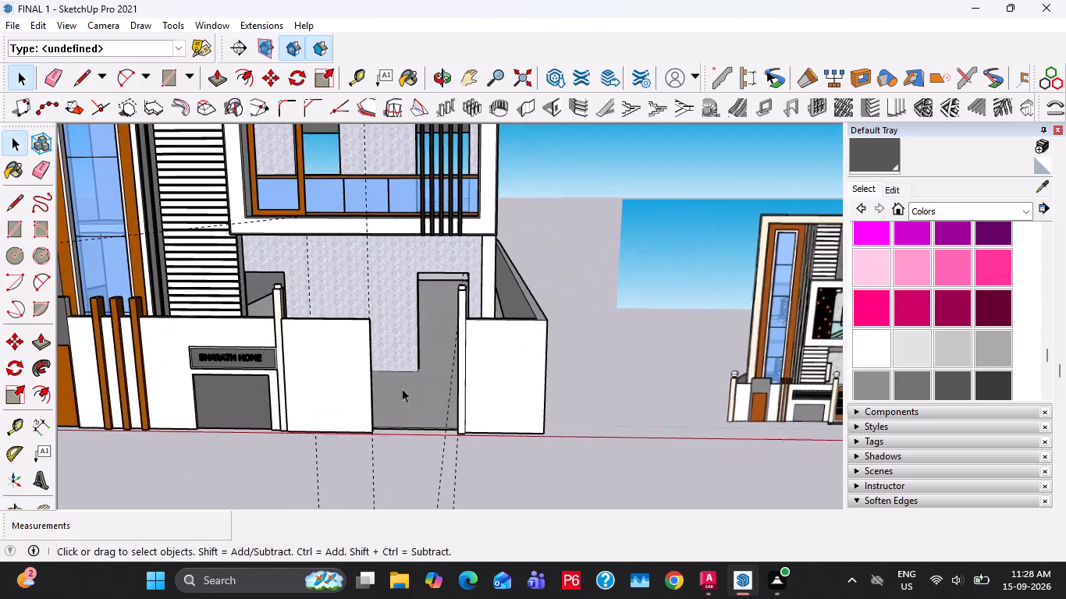
{"action": "scroll", "coordinate": [389, 387], "scroll_direction": "up", "scroll_amount": 3}
{"action": "left_click", "coordinate": [327, 385]}
{"action": "key", "text": "f"}
{"action": "left_click", "coordinate": [326, 387]}
{"action": "key", "text": "2"}
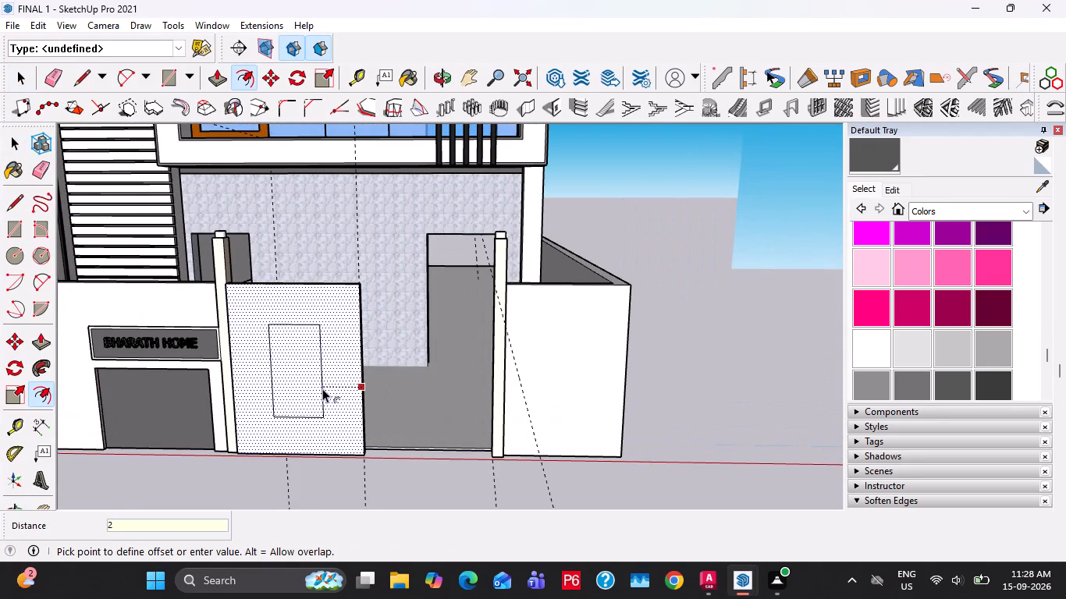
{"action": "key", "text": "shift+quotedbl"}
{"action": "key", "text": "Return"}
{"action": "key", "text": "space"}
Place a horizontal guide 1' below the top inner border line of the gate leaf.
{"action": "left_click", "coordinate": [275, 399]}
{"action": "scroll", "coordinate": [278, 385], "scroll_direction": "down", "scroll_amount": 4}
{"action": "middle_click_drag", "start_coordinate": [329, 388], "coordinate": [295, 385], "text": "shift"}
{"action": "scroll", "coordinate": [203, 353], "scroll_direction": "up", "scroll_amount": 3}
{"action": "key", "text": "t"}
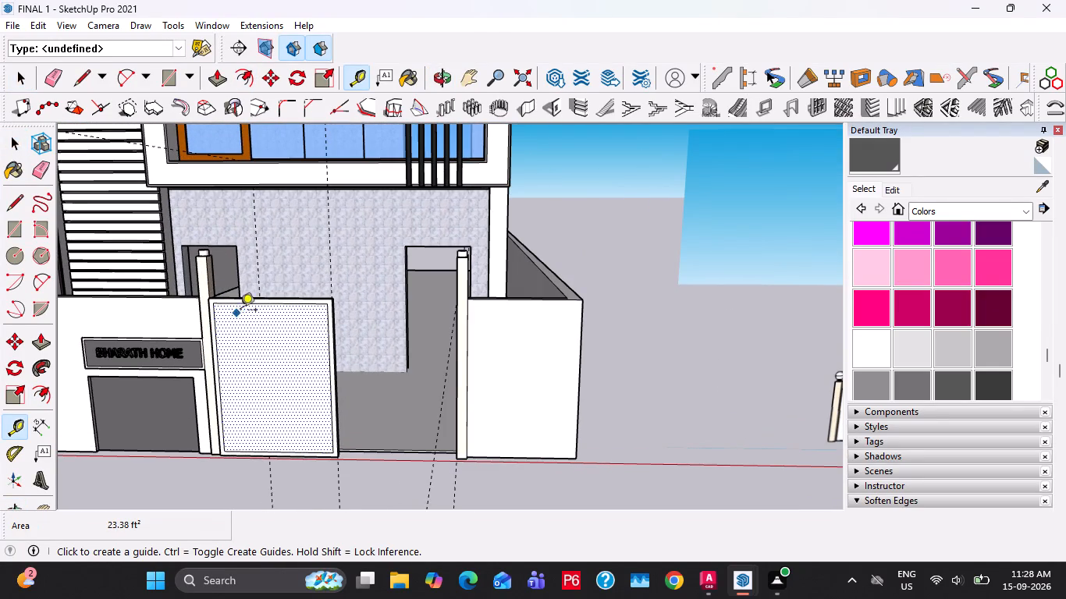
{"action": "left_click", "coordinate": [246, 308]}
{"action": "scroll", "coordinate": [257, 345], "scroll_direction": "down", "scroll_amount": 3}
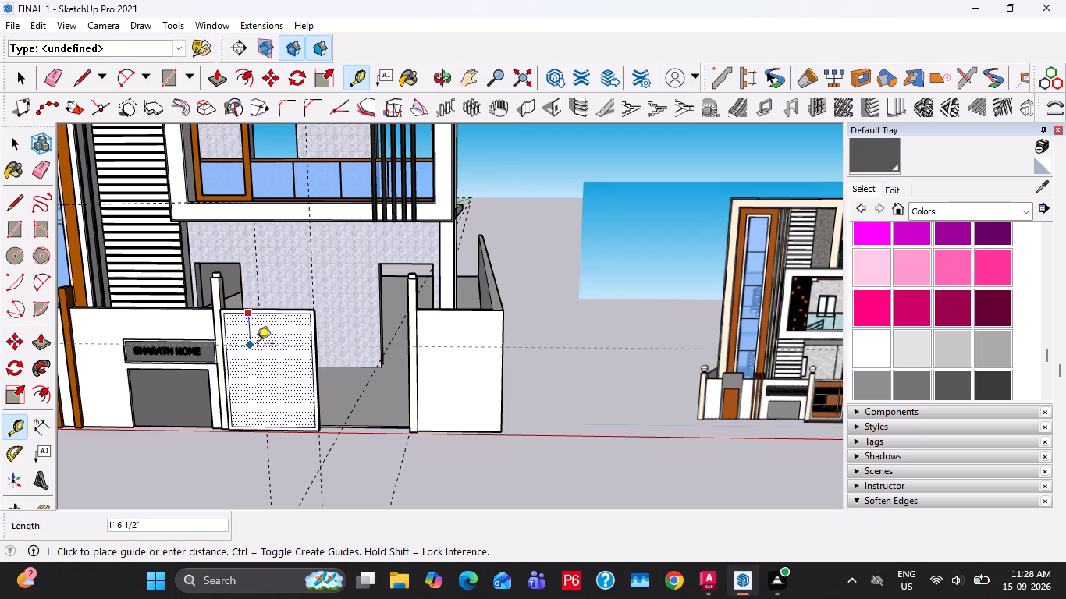
{"action": "key", "text": "1"}
{"action": "key", "text": "apostrophe"}
{"action": "key", "text": "Return"}
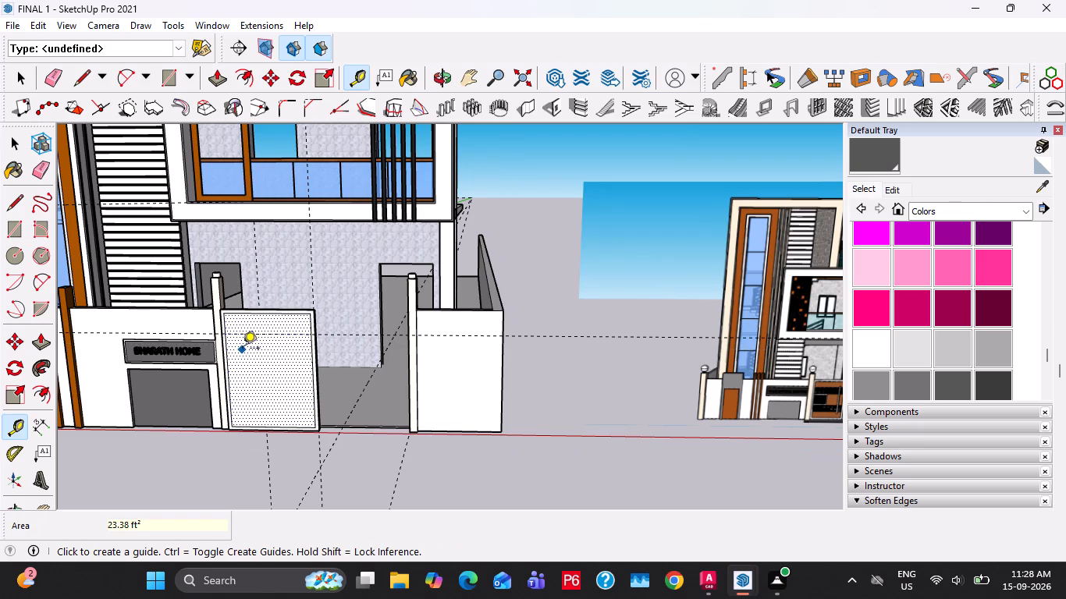
Place a second horizontal guide 1' below the first one on the gate leaf.
{"action": "scroll", "coordinate": [256, 336], "scroll_direction": "up", "scroll_amount": 4}
{"action": "left_click", "coordinate": [272, 332]}
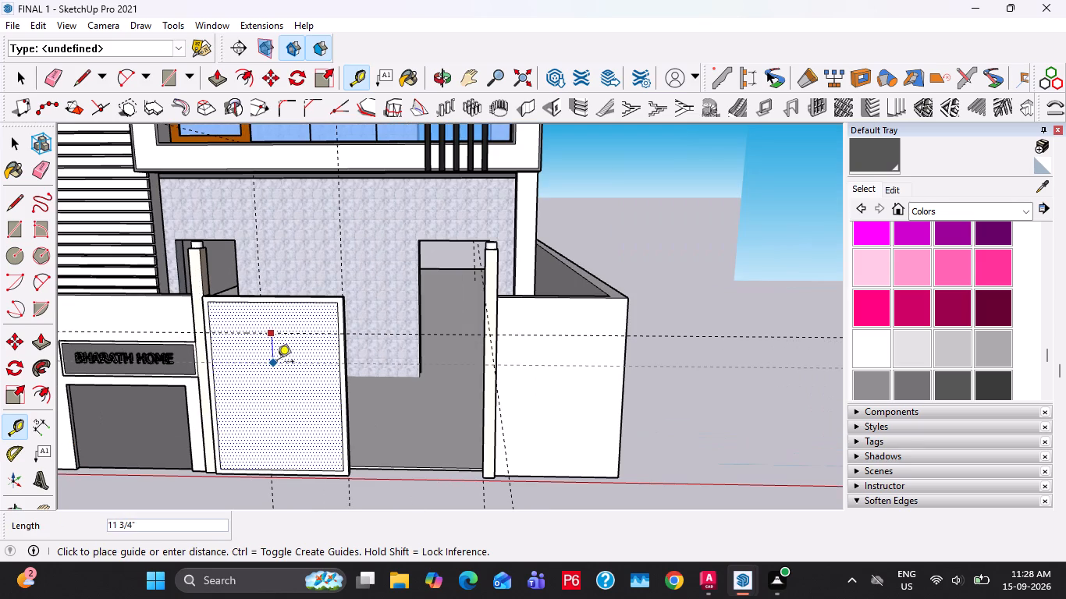
{"action": "key", "text": "1"}
{"action": "key", "text": "apostrophe"}
{"action": "key", "text": "Return"}
{"action": "key", "text": "space"}
Draw a 4' 1 1/2" by 1' rectangle between the two guides and push it 2 1/2" through the leaf.
{"action": "scroll", "coordinate": [236, 349], "scroll_direction": "up", "scroll_amount": 3}
{"action": "key", "text": "r"}
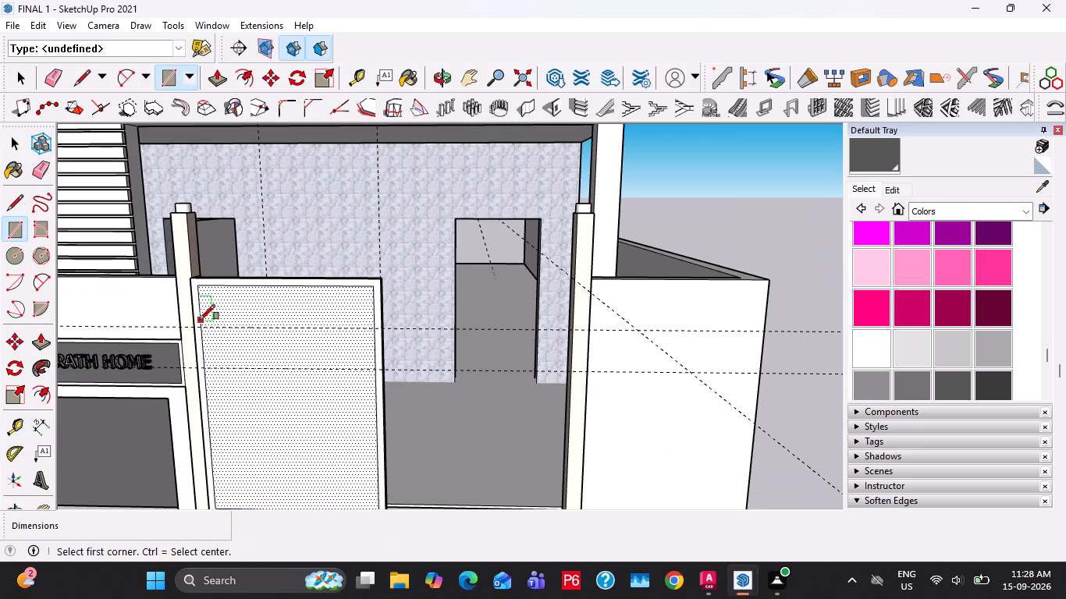
{"action": "left_click", "coordinate": [204, 324]}
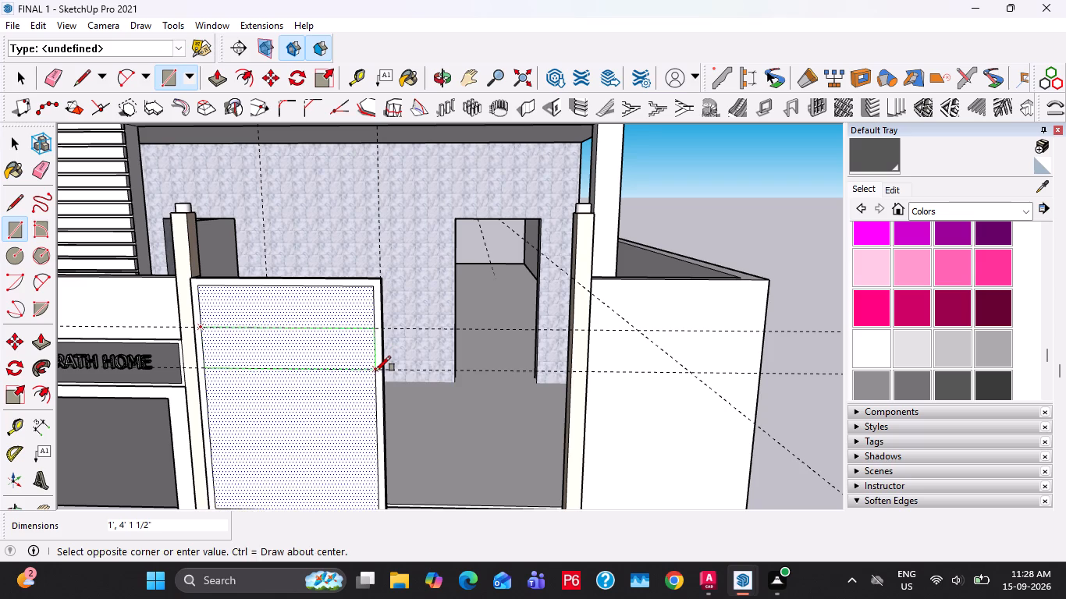
{"action": "left_click", "coordinate": [375, 371]}
{"action": "key", "text": "space"}
{"action": "left_click", "coordinate": [322, 343]}
{"action": "key", "text": "p"}
{"action": "left_click", "coordinate": [325, 349]}
{"action": "left_click", "coordinate": [343, 349]}
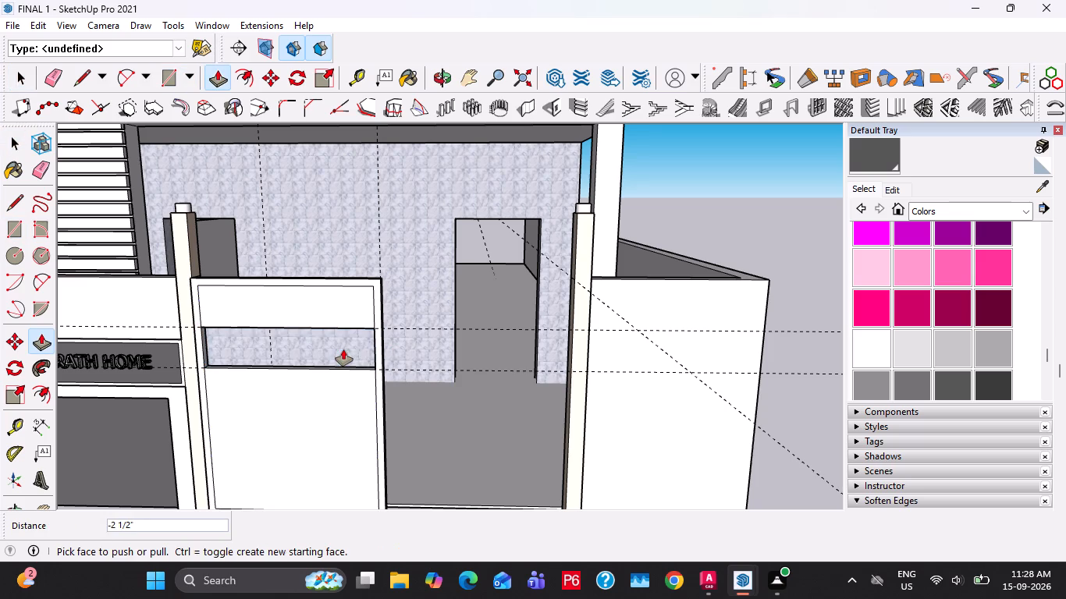
{"action": "key", "text": "space"}
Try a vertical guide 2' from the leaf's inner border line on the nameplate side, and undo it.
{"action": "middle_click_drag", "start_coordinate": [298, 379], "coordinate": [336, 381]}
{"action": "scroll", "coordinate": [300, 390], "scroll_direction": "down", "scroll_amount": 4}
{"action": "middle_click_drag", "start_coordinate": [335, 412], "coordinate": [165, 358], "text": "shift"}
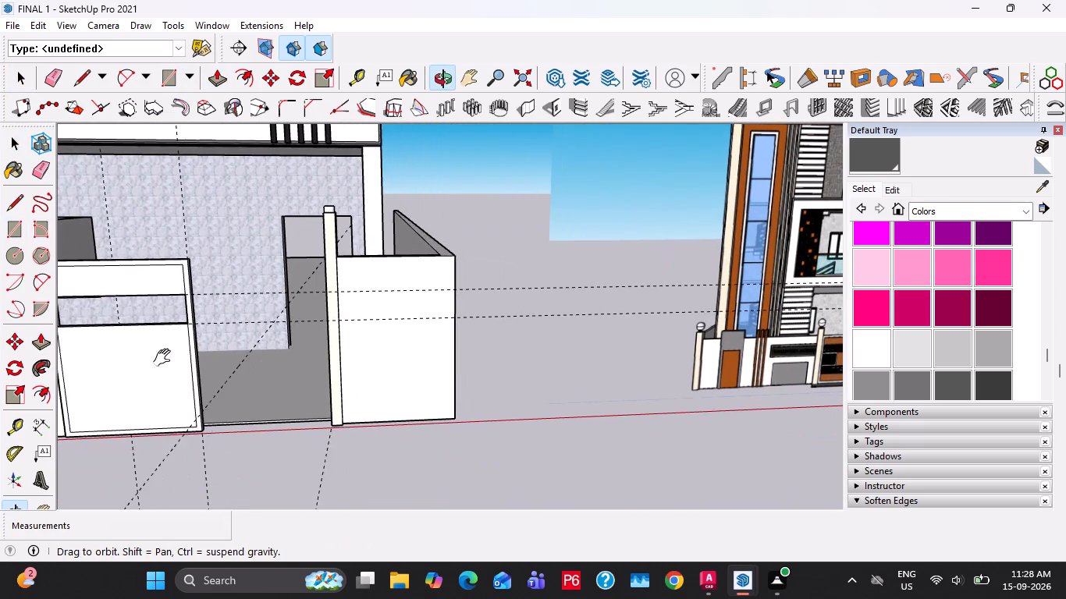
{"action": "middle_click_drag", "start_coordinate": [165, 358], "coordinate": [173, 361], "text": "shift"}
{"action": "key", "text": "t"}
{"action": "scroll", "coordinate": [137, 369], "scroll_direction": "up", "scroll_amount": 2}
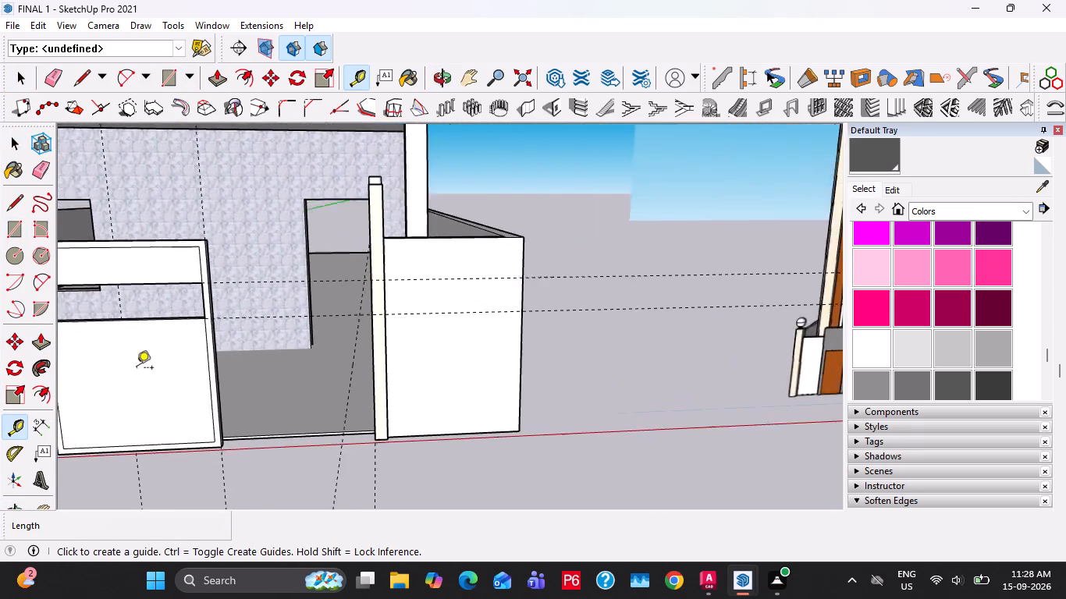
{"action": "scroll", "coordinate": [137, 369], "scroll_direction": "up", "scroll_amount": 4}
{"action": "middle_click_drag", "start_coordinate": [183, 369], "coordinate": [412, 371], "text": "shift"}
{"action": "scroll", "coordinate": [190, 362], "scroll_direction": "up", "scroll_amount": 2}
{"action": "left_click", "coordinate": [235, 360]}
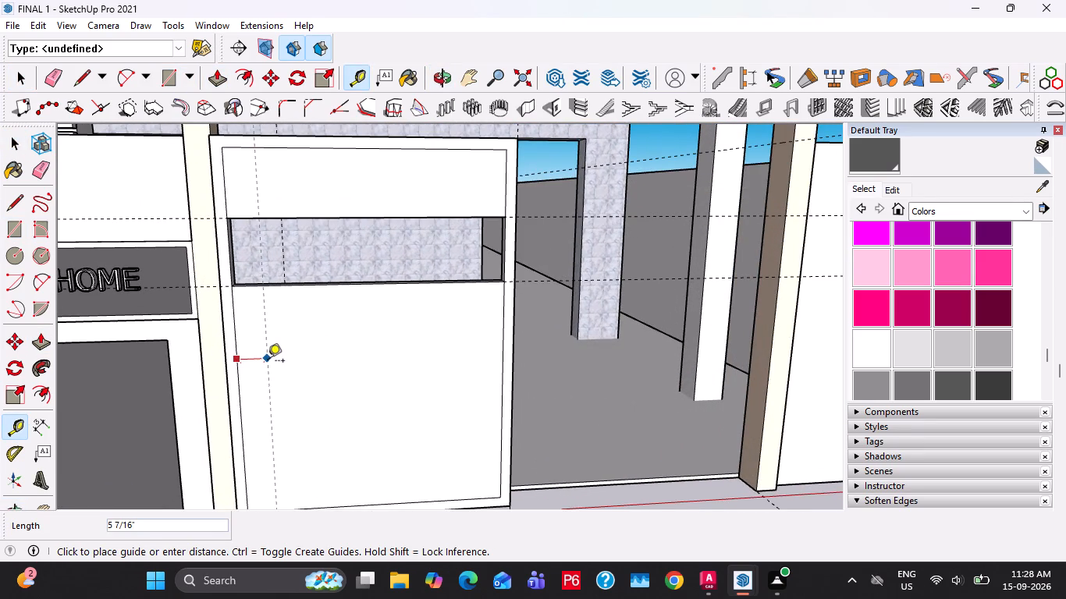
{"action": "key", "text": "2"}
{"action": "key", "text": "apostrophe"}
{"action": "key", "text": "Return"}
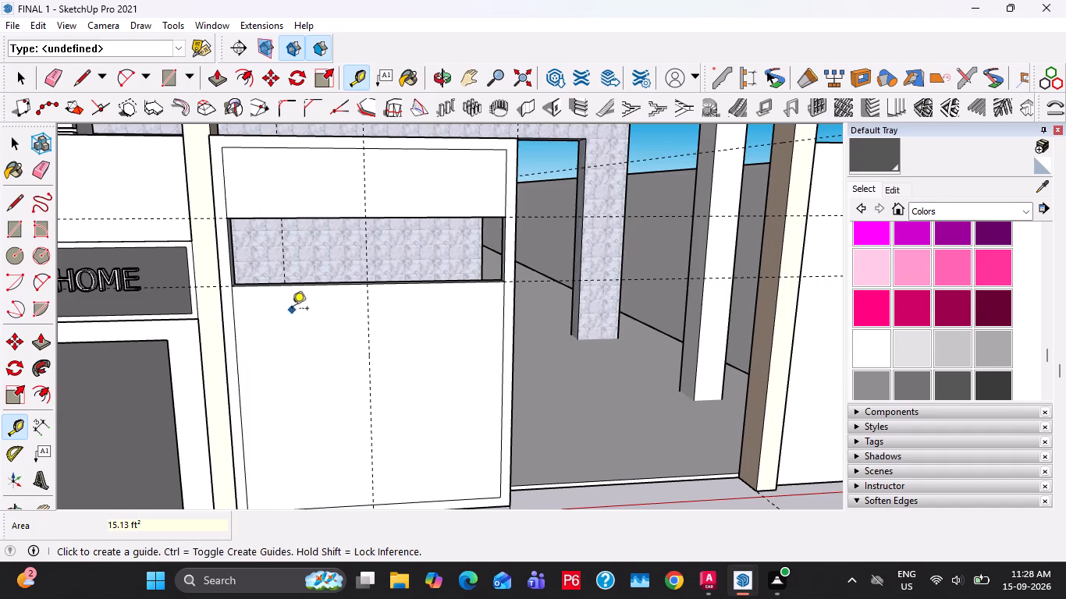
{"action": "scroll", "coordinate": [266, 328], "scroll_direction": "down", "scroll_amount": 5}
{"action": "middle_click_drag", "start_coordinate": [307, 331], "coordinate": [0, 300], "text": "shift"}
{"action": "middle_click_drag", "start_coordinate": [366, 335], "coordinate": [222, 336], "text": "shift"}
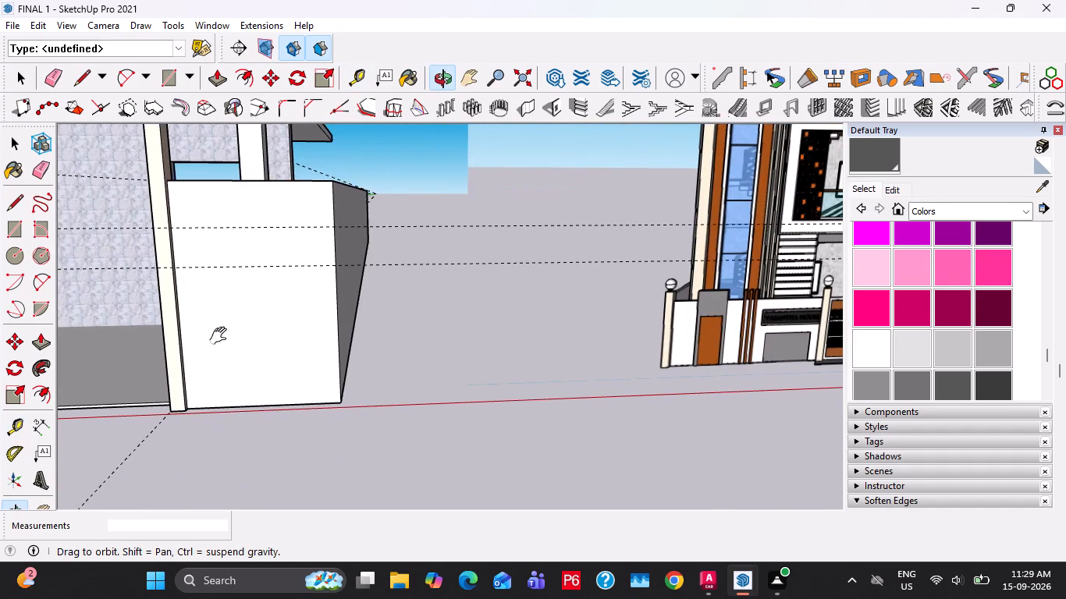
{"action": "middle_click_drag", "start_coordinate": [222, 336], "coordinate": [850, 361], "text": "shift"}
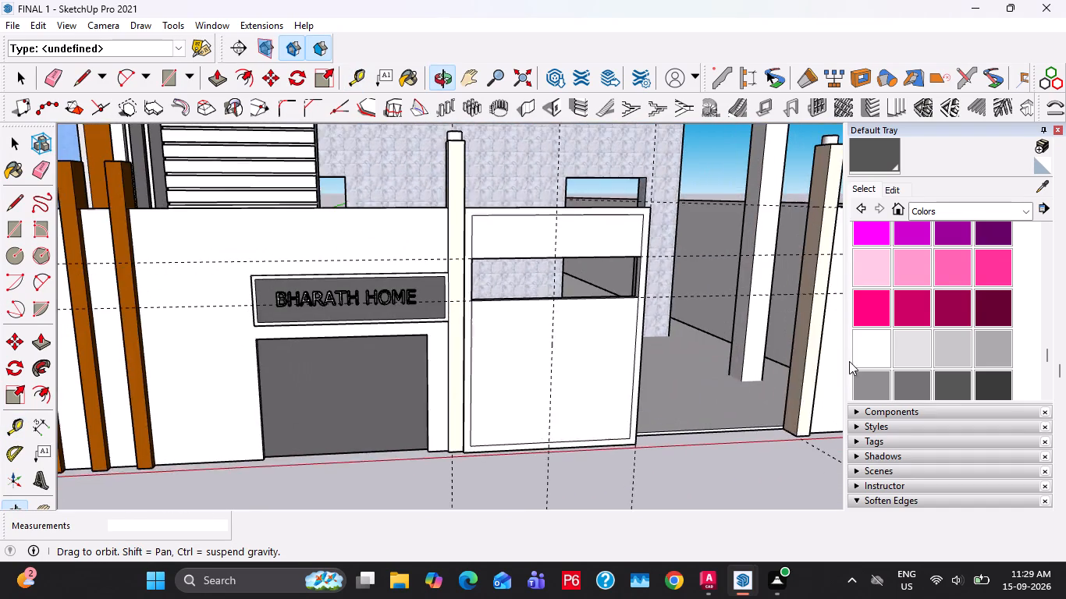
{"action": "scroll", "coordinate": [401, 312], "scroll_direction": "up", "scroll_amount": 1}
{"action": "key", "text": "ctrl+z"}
Place a vertical guide 1' 6" from the leaf's inner border line on the nameplate side.
{"action": "scroll", "coordinate": [506, 342], "scroll_direction": "up", "scroll_amount": 3}
{"action": "left_click_drag", "start_coordinate": [474, 336], "coordinate": [481, 335]}
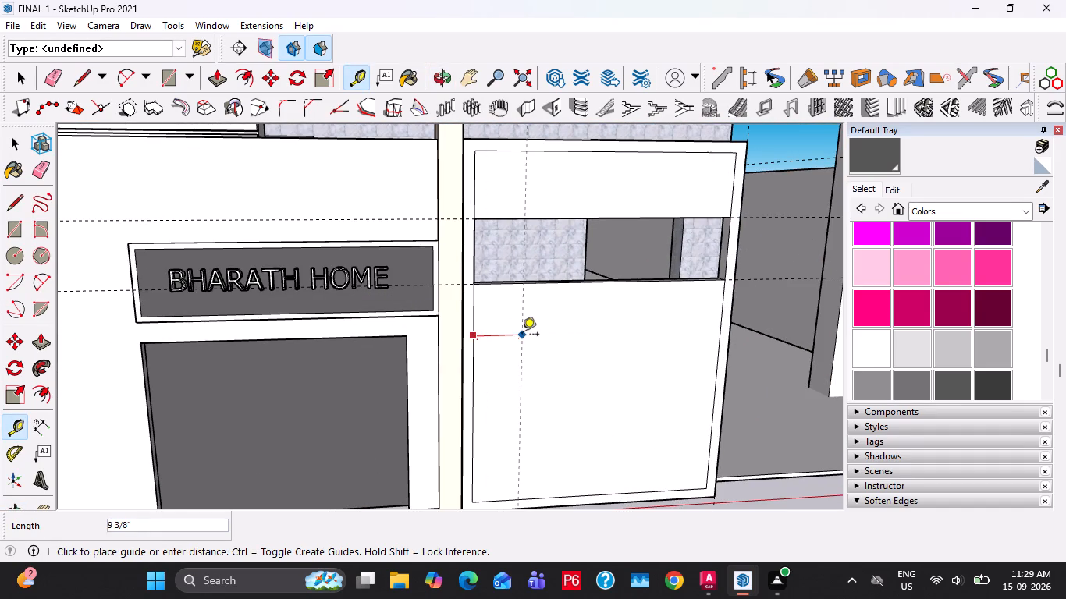
{"action": "key", "text": "1"}
{"action": "key", "text": "apostrophe"}
{"action": "type", "text": "6\""}
{"action": "key", "text": "Return"}
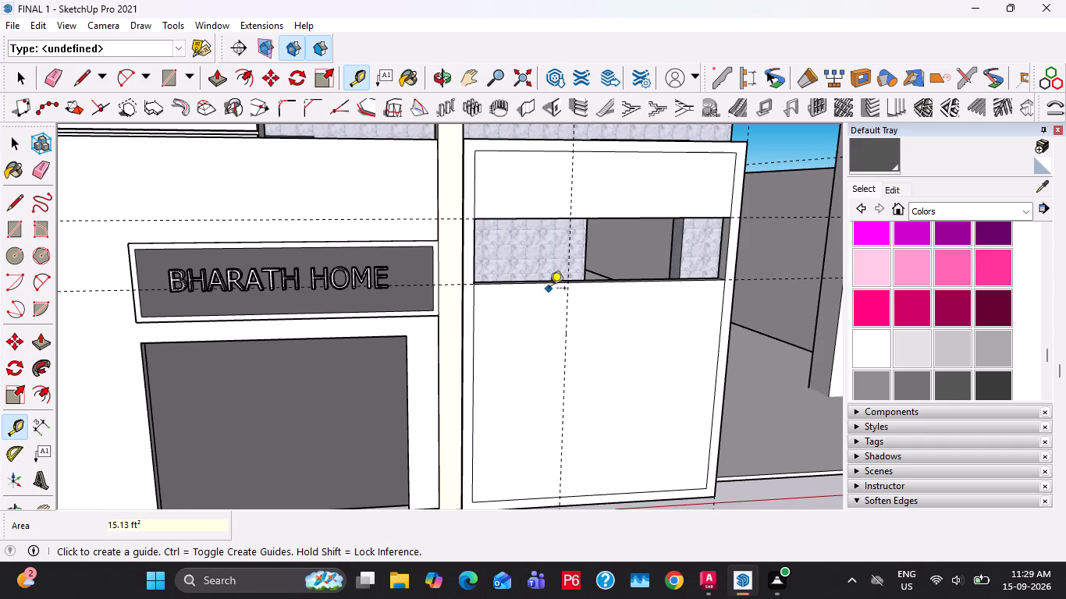
Place a horizontal guide 1' below the lower edge of the long opening in the gate leaf.
{"action": "scroll", "coordinate": [470, 330], "scroll_direction": "down", "scroll_amount": 7}
{"action": "middle_click_drag", "start_coordinate": [443, 346], "coordinate": [2, 331], "text": "shift"}
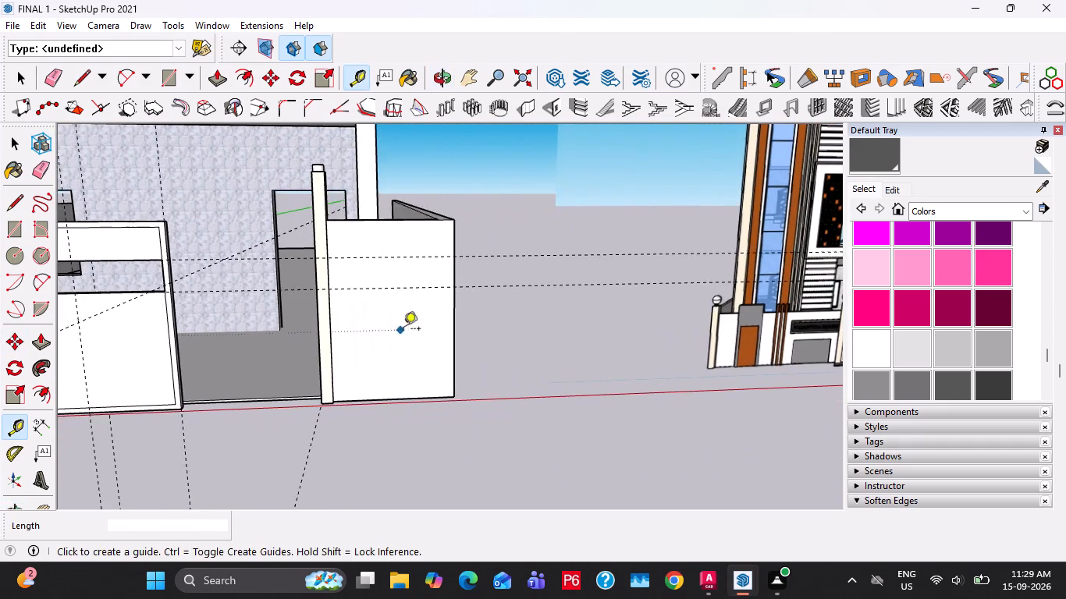
{"action": "middle_click_drag", "start_coordinate": [403, 330], "coordinate": [743, 344], "text": "shift"}
{"action": "scroll", "coordinate": [254, 322], "scroll_direction": "up", "scroll_amount": 3}
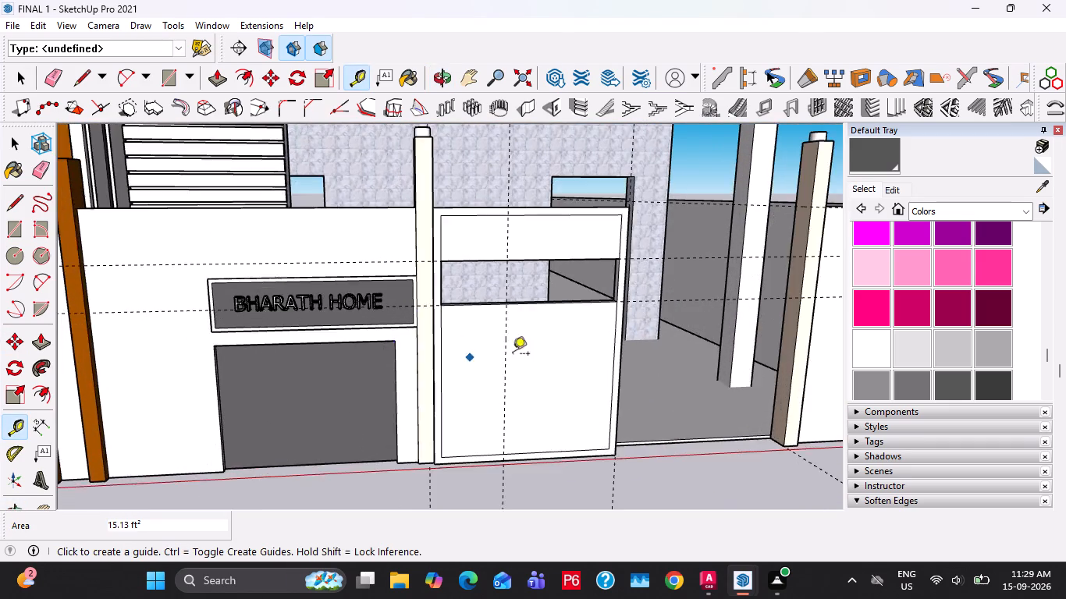
{"action": "scroll", "coordinate": [513, 355], "scroll_direction": "up", "scroll_amount": 3}
{"action": "left_click", "coordinate": [515, 297]}
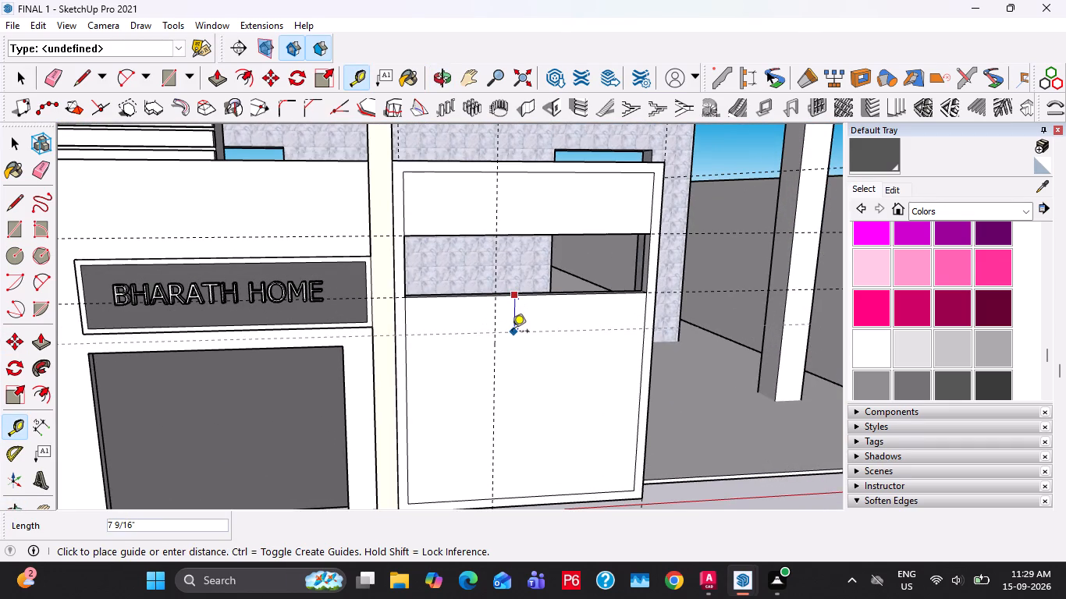
{"action": "key", "text": "1"}
{"action": "key", "text": "apostrophe"}
{"action": "key", "text": "Return"}
Draw a 1' high rectangle from the long opening's lower corner beside the nameplate pillar to the crossing of the new guides.
{"action": "scroll", "coordinate": [426, 340], "scroll_direction": "up", "scroll_amount": 3}
{"action": "key", "text": "space"}
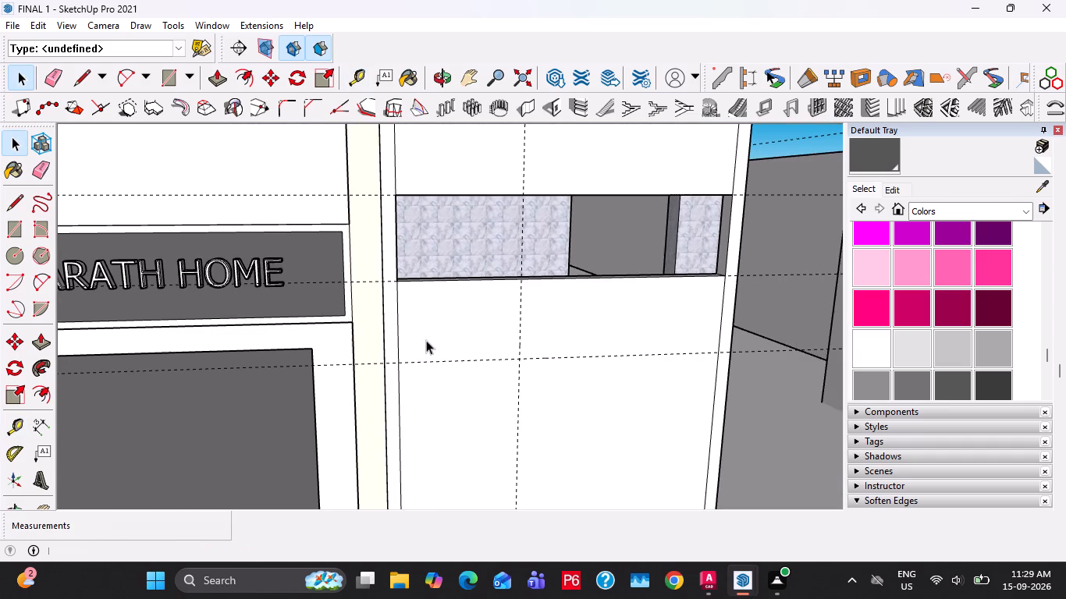
{"action": "key", "text": "r"}
{"action": "left_click", "coordinate": [402, 285]}
{"action": "left_click", "coordinate": [515, 360]}
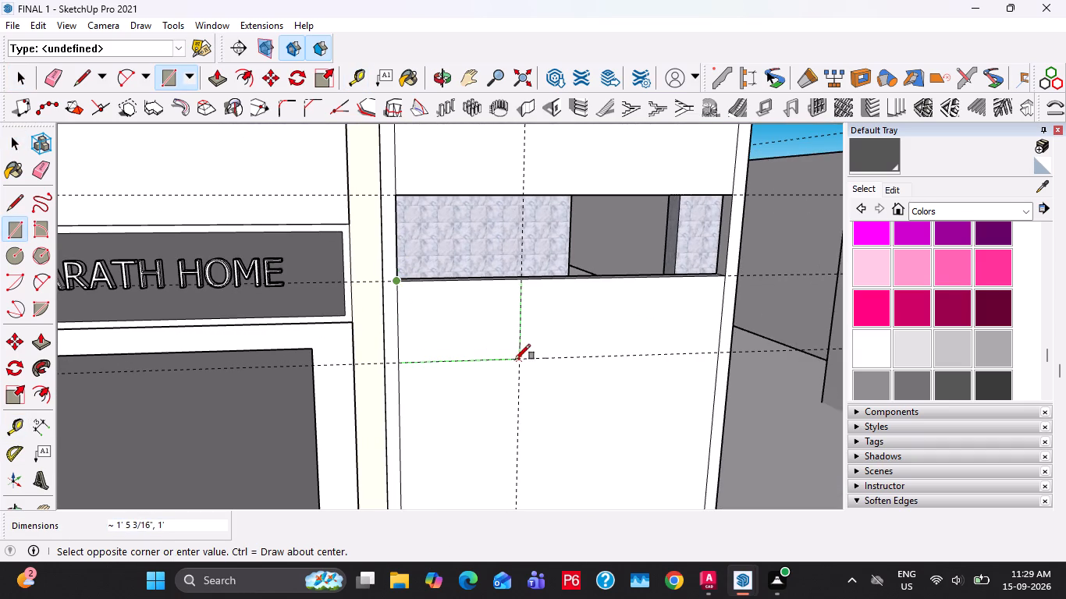
{"action": "key", "text": "space"}
Offset the small rectangle below the long opening 1" inward.
{"action": "key", "text": "f"}
{"action": "left_click", "coordinate": [467, 356]}
{"action": "key", "text": "1"}
{"action": "key", "text": "shift+quotedbl"}
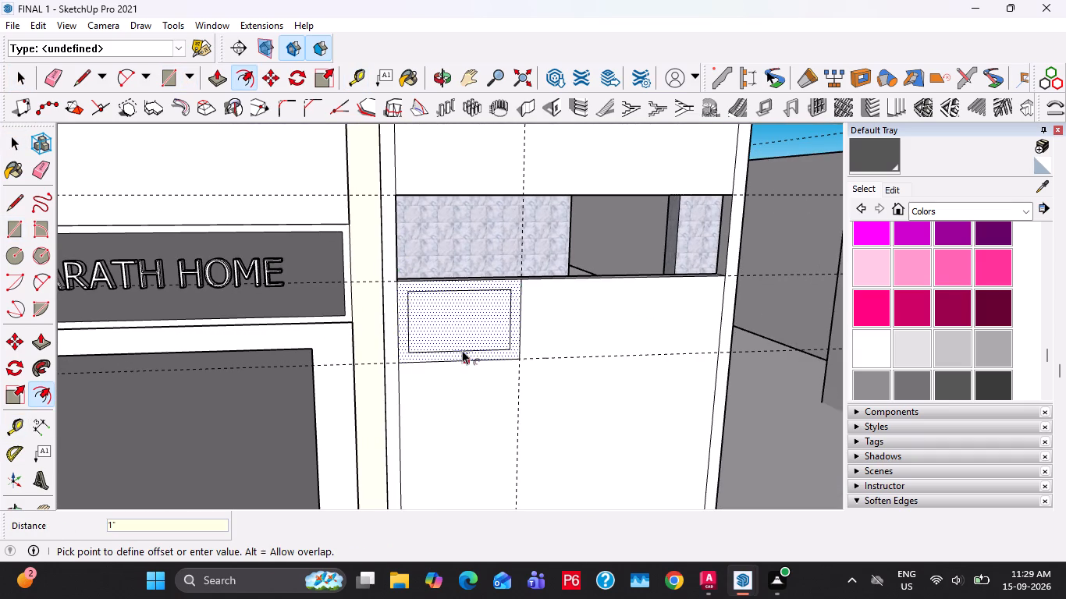
{"action": "key", "text": "Return"}
{"action": "key", "text": "space"}
Push the inner small rectangle 2 1/2" through the gate leaf to cut a window-like opening.
{"action": "left_click", "coordinate": [445, 342]}
{"action": "key", "text": "p"}
{"action": "left_click", "coordinate": [445, 342]}
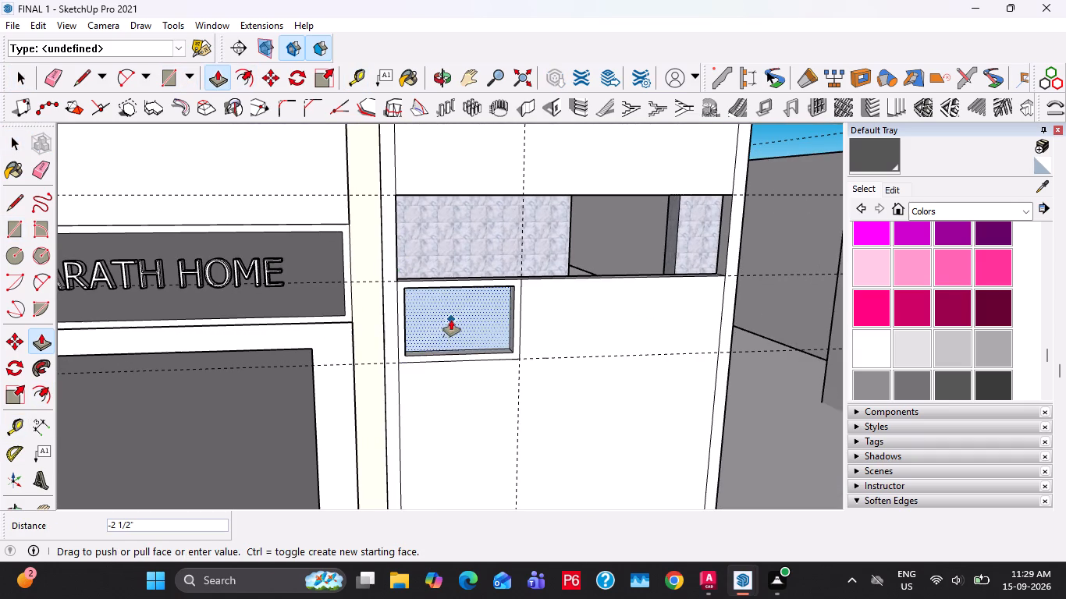
{"action": "left_click", "coordinate": [451, 320]}
{"action": "key", "text": "space"}
Compare the openings in the gate leaf with the gate design on the reference building.
{"action": "scroll", "coordinate": [403, 331], "scroll_direction": "down", "scroll_amount": 7}
{"action": "middle_click_drag", "start_coordinate": [526, 383], "coordinate": [222, 360], "text": "shift"}
{"action": "scroll", "coordinate": [307, 382], "scroll_direction": "down", "scroll_amount": 6, "text": "shift"}
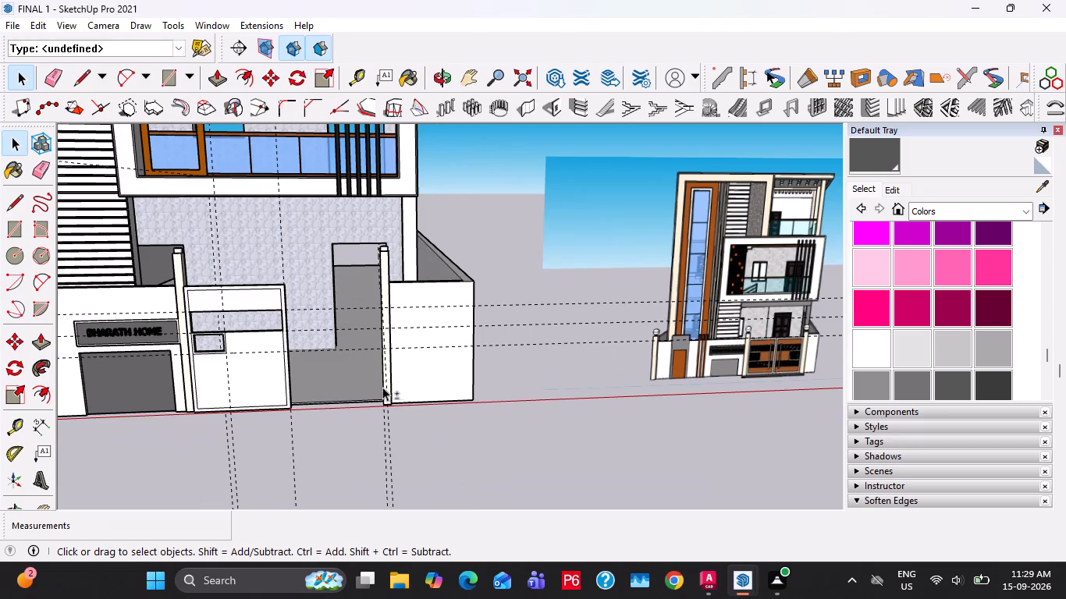
{"action": "scroll", "coordinate": [194, 345], "scroll_direction": "up", "scroll_amount": 11, "text": "shift"}
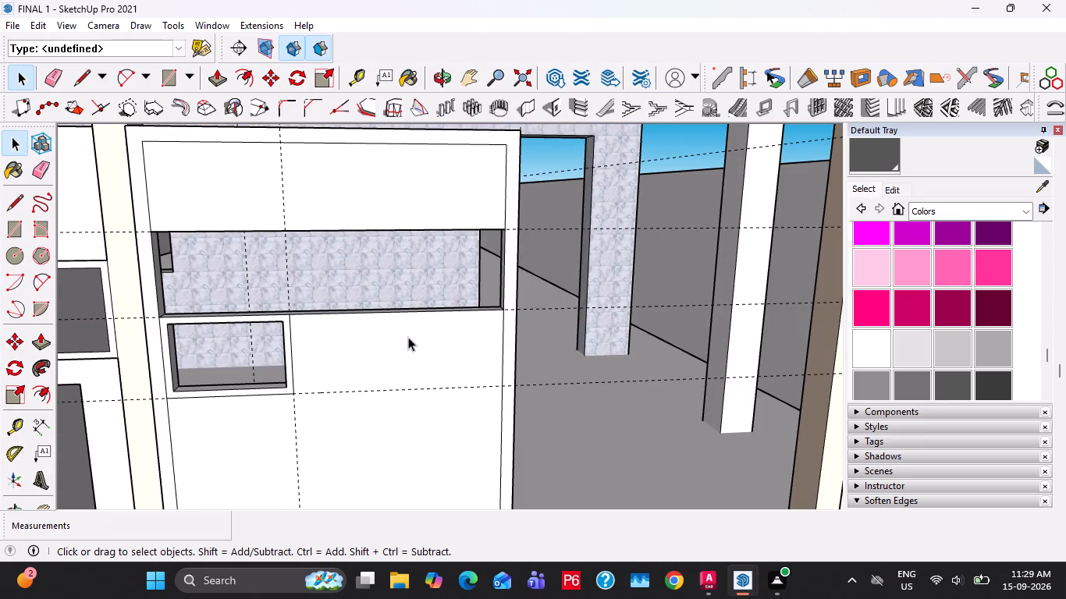
{"action": "left_click", "coordinate": [403, 310]}
{"action": "scroll", "coordinate": [374, 360], "scroll_direction": "down", "scroll_amount": 5}
{"action": "middle_click_drag", "start_coordinate": [377, 411], "coordinate": [389, 381], "text": "shift"}
{"action": "middle_click_drag", "start_coordinate": [337, 371], "coordinate": [179, 350], "text": "shift"}
{"action": "scroll", "coordinate": [182, 350], "scroll_direction": "down", "scroll_amount": 6, "text": "shift"}
{"action": "middle_click_drag", "start_coordinate": [383, 377], "coordinate": [404, 381], "text": "shift"}
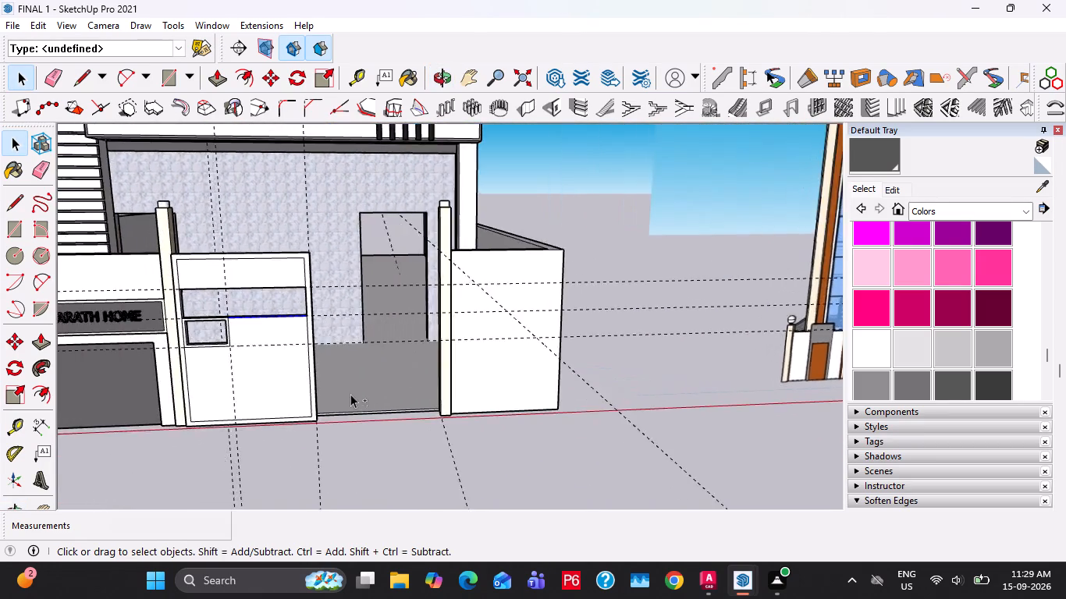
Measure from the gate leaf's inner top frame edge down to the long opening.
{"action": "scroll", "coordinate": [311, 399], "scroll_direction": "up", "scroll_amount": 6}
{"action": "key", "text": "y"}
{"action": "middle_click_drag", "start_coordinate": [307, 192], "coordinate": [336, 251]}
{"action": "key", "text": "t"}
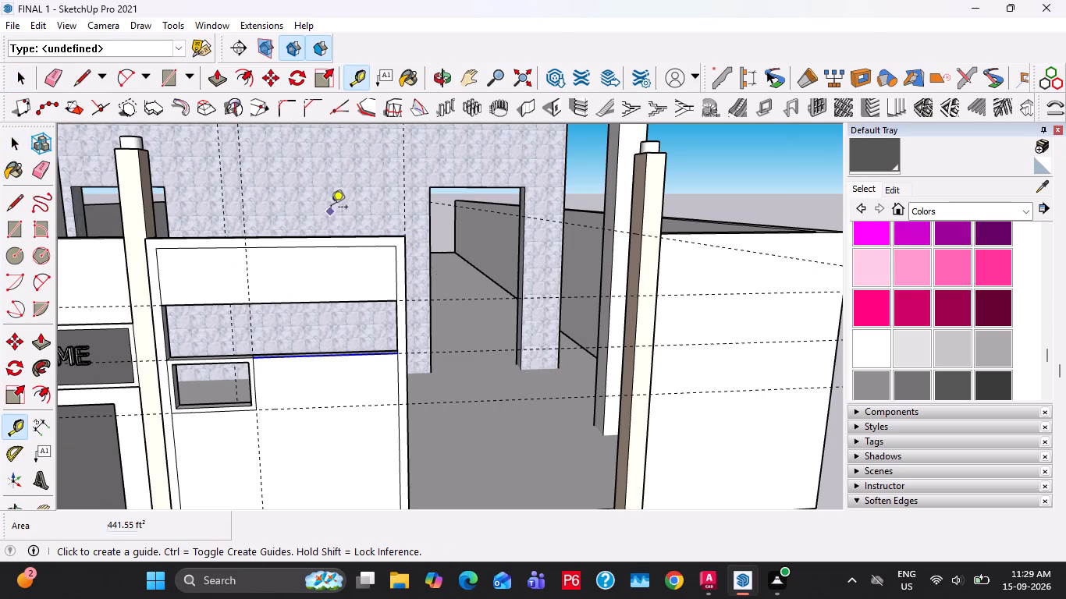
{"action": "left_click", "coordinate": [336, 243]}
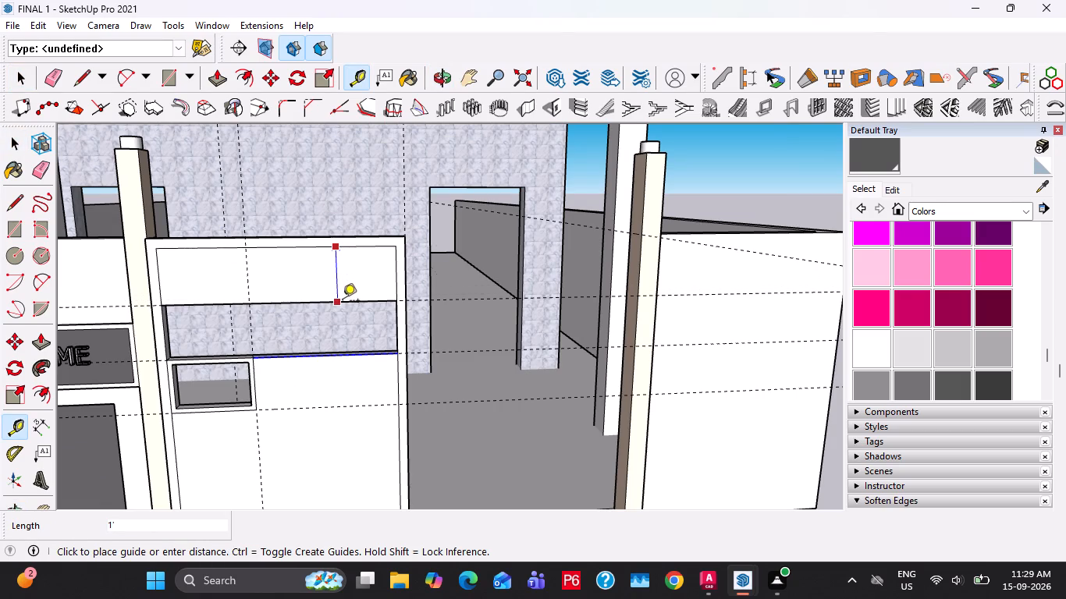
{"action": "key", "text": "space"}
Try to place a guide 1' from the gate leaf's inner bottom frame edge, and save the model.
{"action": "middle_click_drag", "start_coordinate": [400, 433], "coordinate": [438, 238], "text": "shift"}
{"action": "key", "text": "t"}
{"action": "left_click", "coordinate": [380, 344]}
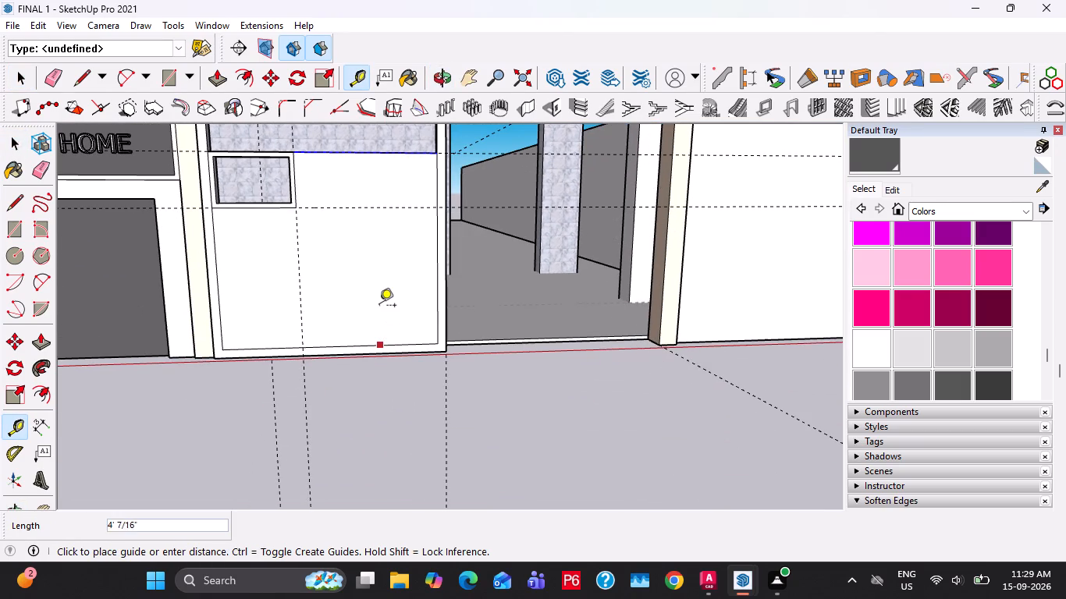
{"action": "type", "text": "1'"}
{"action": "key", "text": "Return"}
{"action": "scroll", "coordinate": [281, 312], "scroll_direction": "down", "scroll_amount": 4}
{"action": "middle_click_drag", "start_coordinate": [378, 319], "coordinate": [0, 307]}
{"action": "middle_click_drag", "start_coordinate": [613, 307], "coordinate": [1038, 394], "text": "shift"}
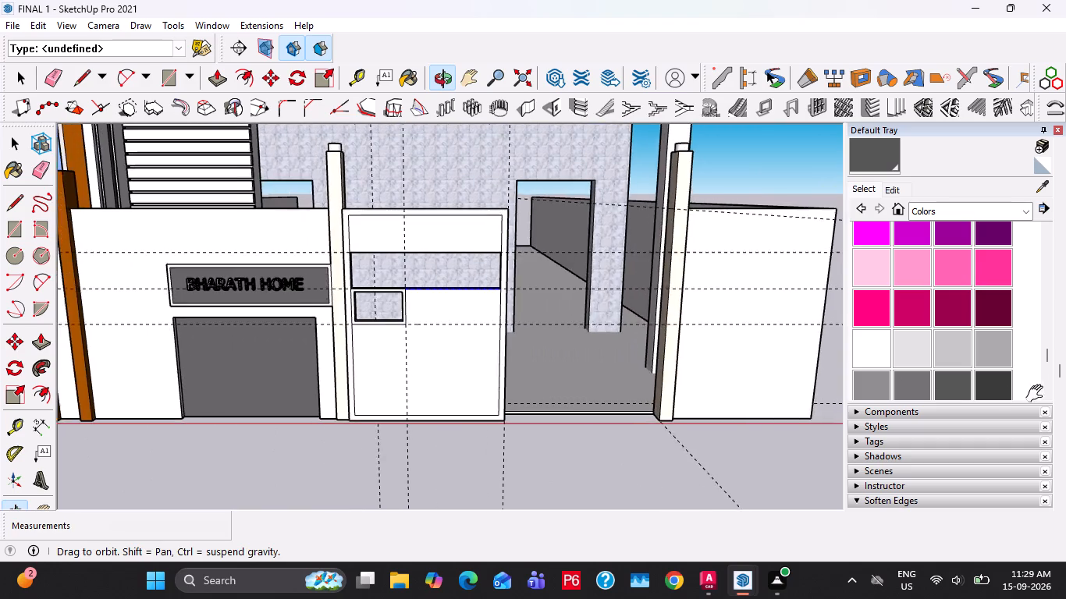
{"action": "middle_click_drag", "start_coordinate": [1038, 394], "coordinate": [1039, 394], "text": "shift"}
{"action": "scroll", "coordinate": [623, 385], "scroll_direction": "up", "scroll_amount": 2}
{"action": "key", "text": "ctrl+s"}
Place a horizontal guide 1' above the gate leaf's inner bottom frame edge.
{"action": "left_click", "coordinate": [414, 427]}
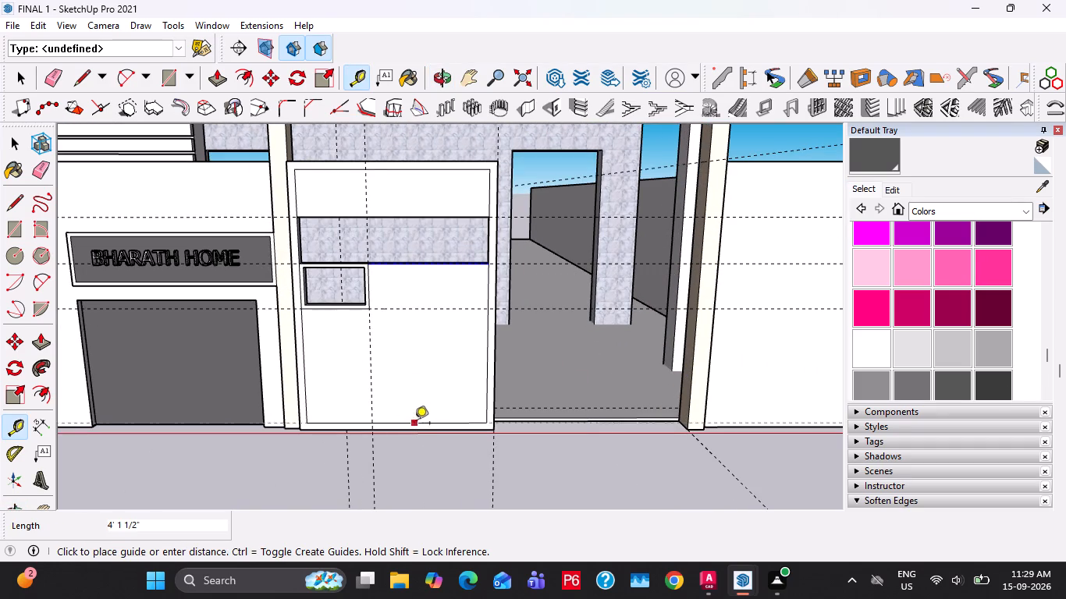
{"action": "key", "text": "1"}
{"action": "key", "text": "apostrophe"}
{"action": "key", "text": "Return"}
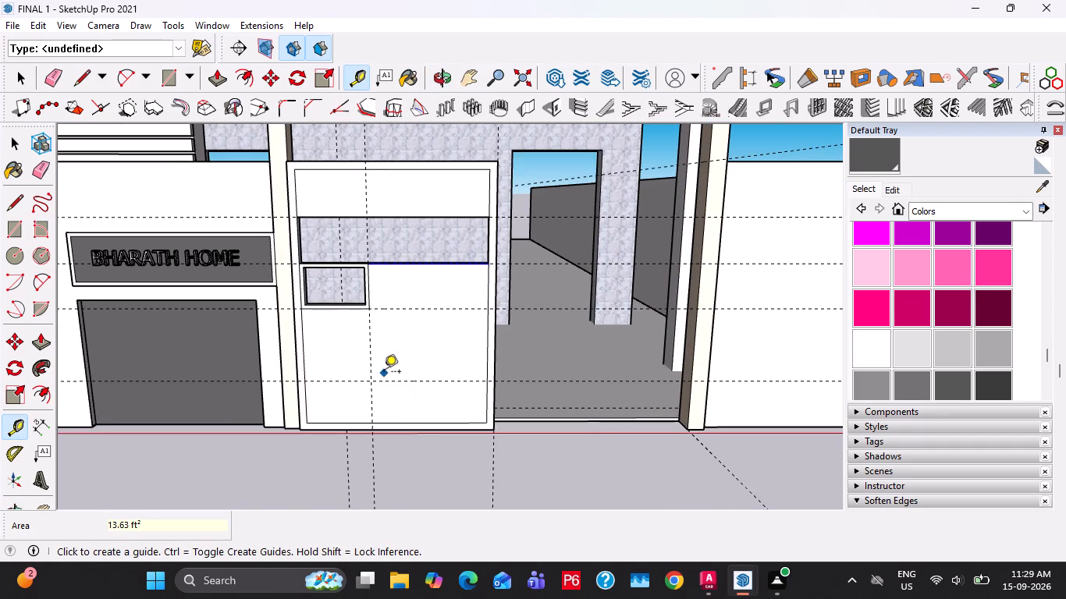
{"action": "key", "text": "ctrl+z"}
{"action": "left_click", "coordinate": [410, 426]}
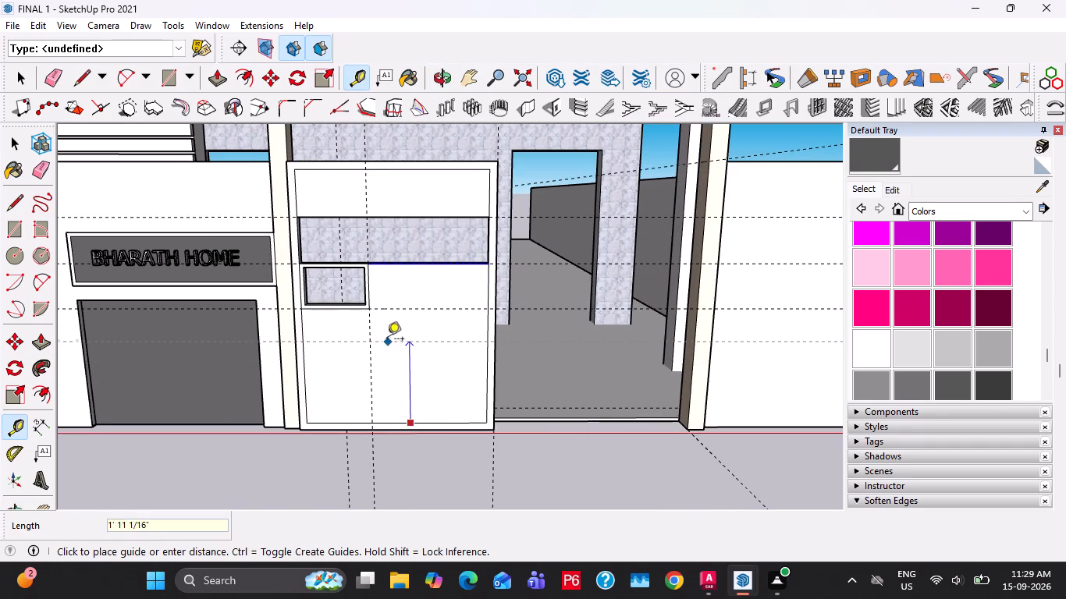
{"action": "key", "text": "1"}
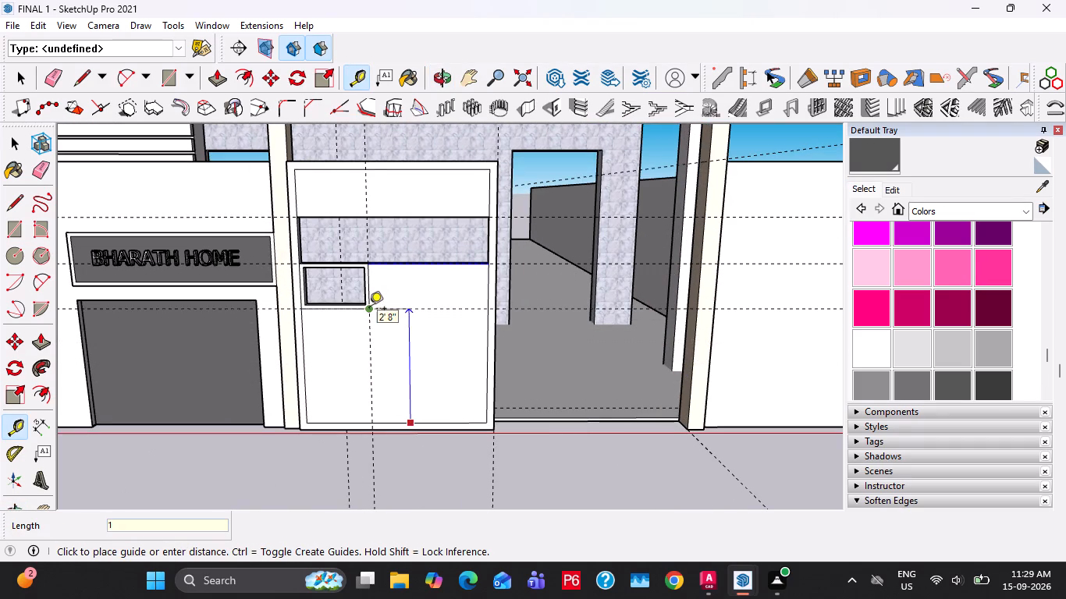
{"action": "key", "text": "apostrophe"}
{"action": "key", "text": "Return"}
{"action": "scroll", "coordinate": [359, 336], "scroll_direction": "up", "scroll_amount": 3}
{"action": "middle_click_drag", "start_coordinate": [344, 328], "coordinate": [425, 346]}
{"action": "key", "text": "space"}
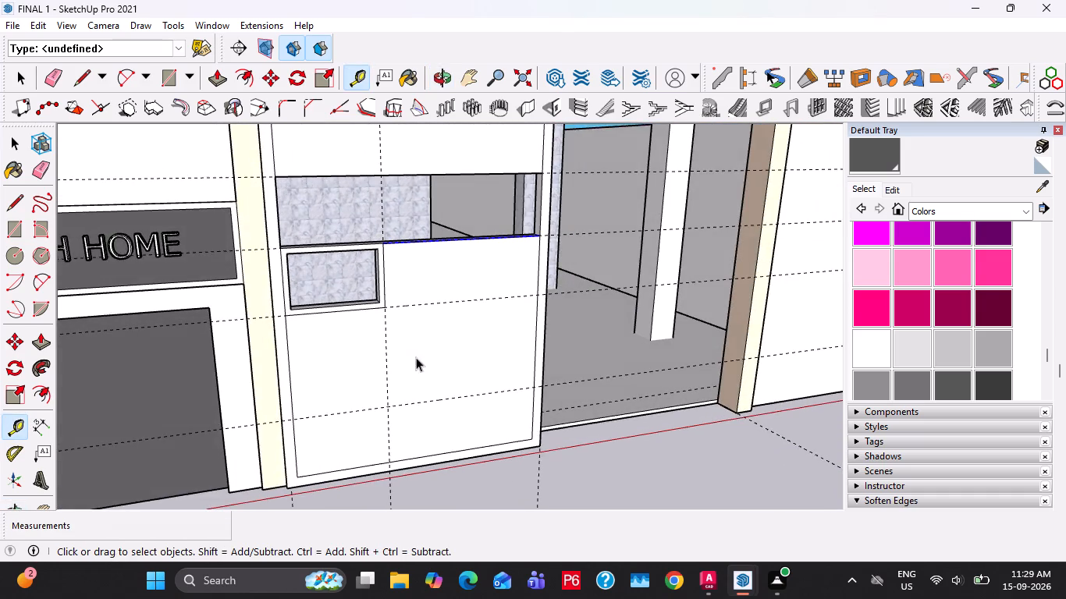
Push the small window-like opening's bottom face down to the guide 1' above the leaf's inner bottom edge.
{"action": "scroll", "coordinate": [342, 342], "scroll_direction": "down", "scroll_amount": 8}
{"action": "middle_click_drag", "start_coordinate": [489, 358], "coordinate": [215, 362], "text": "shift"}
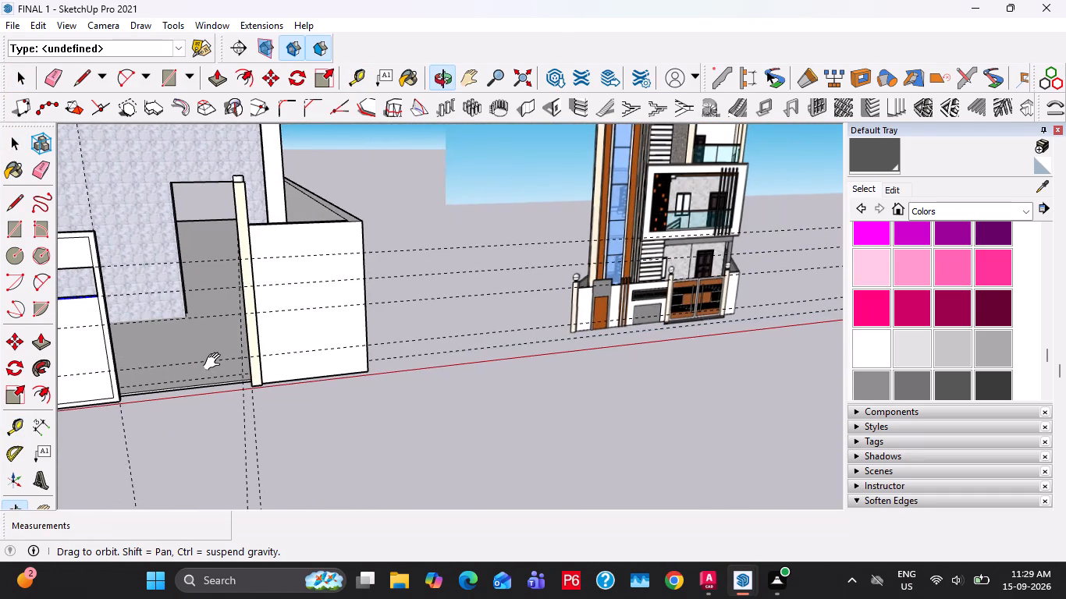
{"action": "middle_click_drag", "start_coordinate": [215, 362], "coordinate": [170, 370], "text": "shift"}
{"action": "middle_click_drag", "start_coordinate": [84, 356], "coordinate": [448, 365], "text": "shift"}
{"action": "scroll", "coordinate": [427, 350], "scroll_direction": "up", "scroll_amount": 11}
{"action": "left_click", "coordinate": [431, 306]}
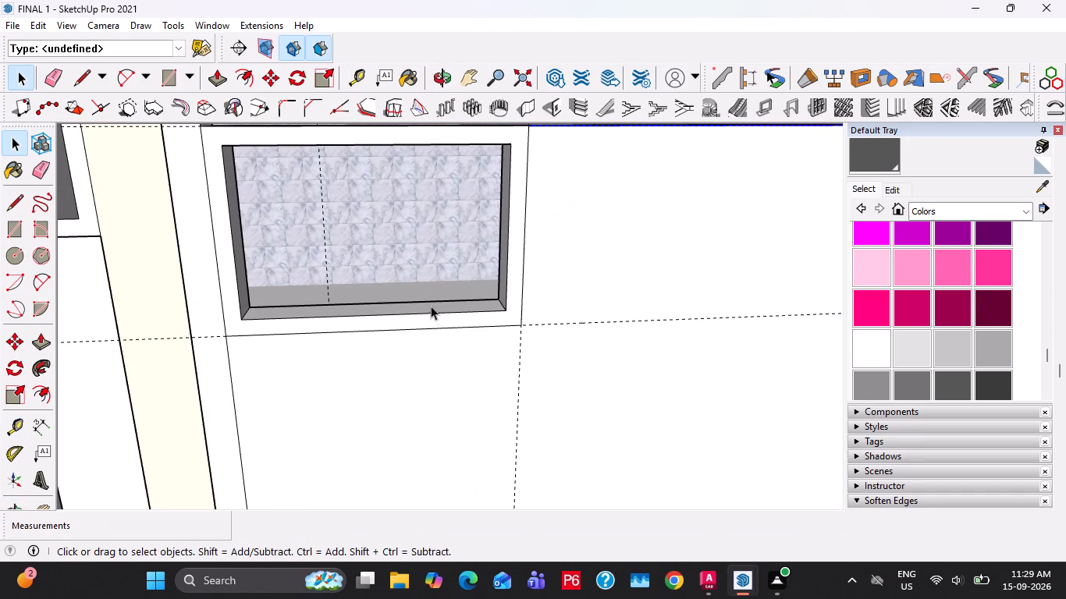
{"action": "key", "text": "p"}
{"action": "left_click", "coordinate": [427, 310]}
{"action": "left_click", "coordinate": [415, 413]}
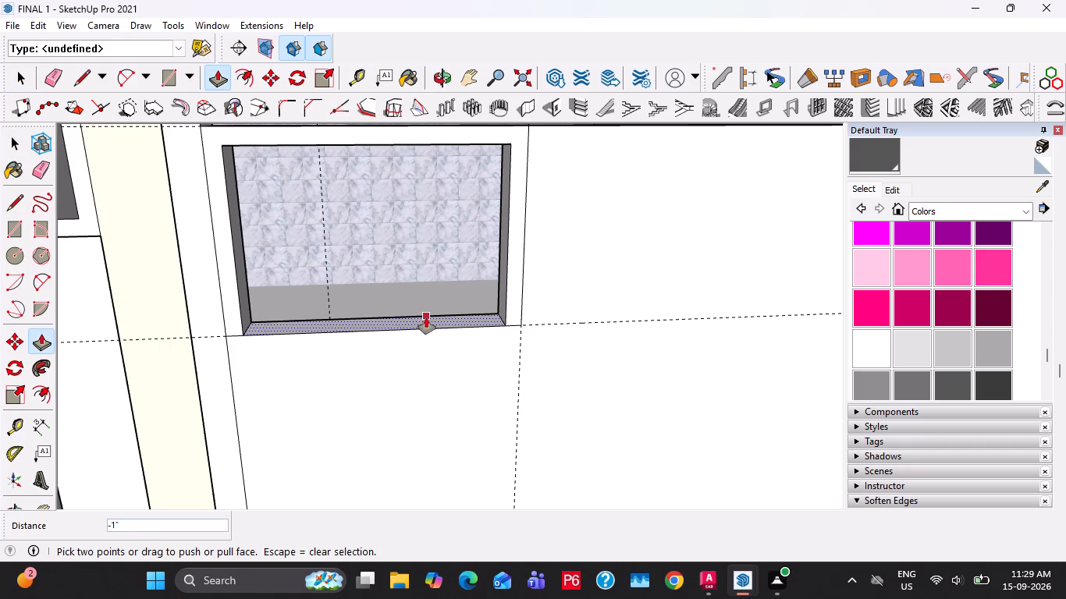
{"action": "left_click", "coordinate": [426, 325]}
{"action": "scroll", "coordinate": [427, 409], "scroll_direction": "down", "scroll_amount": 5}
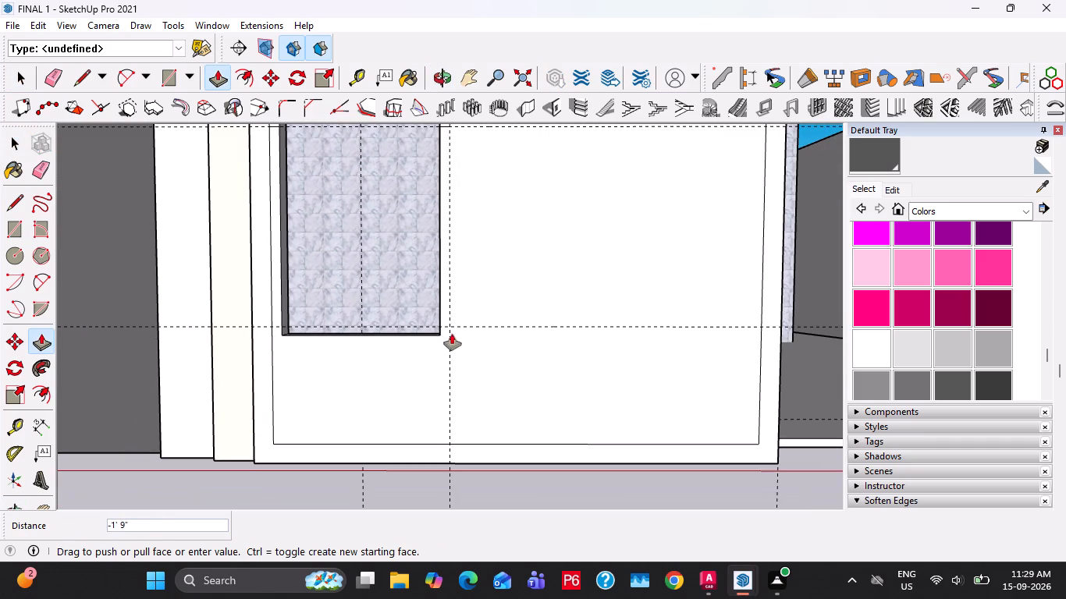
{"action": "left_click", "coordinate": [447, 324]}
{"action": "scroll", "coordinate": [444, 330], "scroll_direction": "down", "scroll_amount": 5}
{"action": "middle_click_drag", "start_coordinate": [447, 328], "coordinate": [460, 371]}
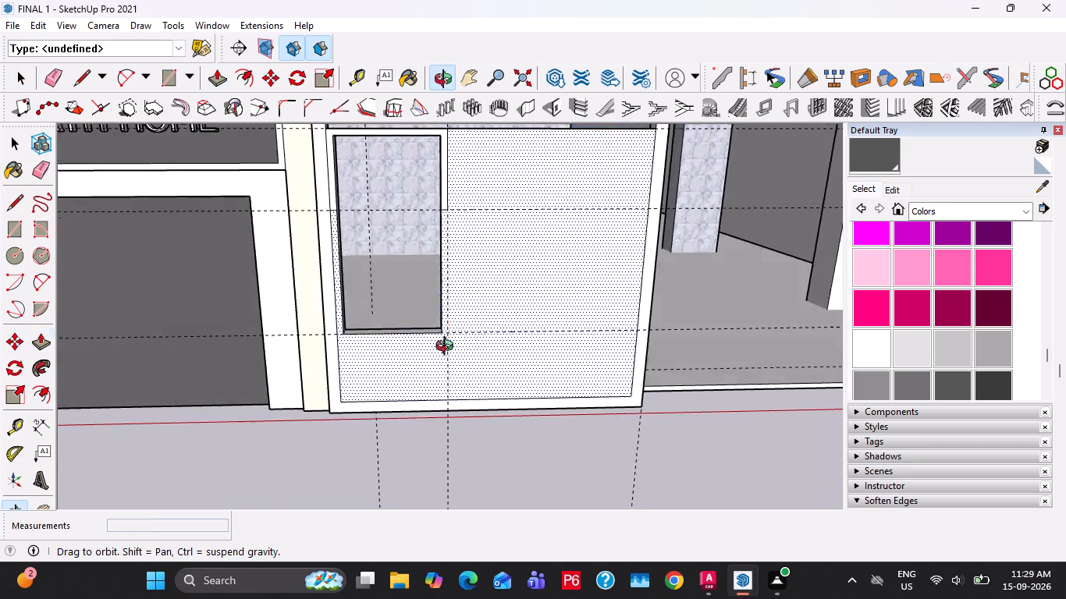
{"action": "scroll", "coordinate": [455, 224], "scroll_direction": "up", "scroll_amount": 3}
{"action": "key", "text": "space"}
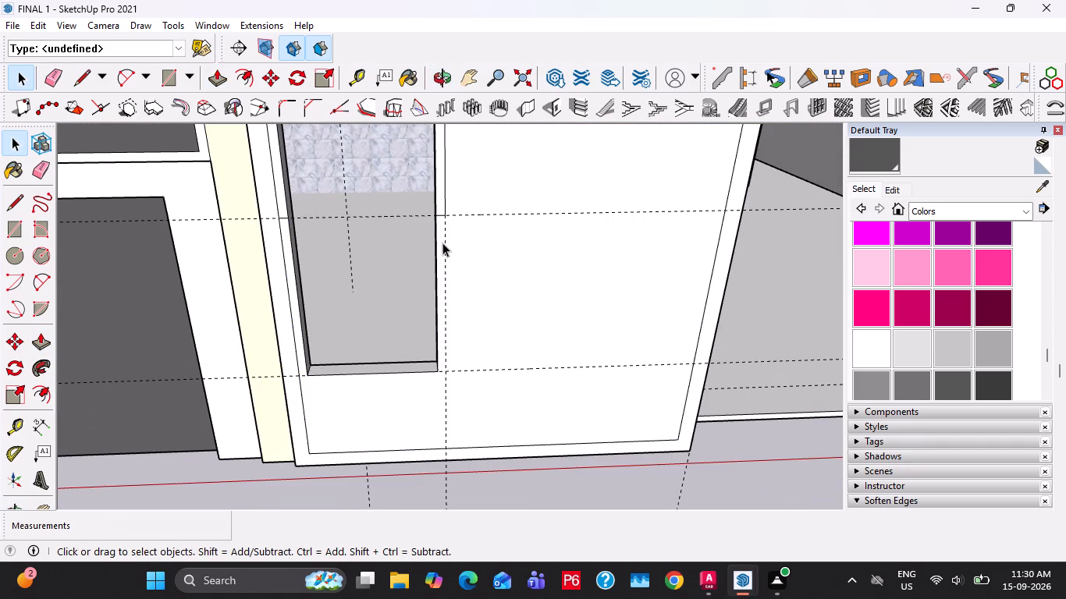
Undo the small opening's extension, cut-out, offset and rectangle, along with the guides below the long opening.
{"action": "key", "text": "ctrl+z"}
{"action": "key", "text": "ctrl+z"}
{"action": "key", "text": "ctrl+z"}
{"action": "scroll", "coordinate": [450, 343], "scroll_direction": "down", "scroll_amount": 6, "text": "ctrl"}
{"action": "key", "text": "ctrl+z"}
{"action": "key", "text": "ctrl+z"}
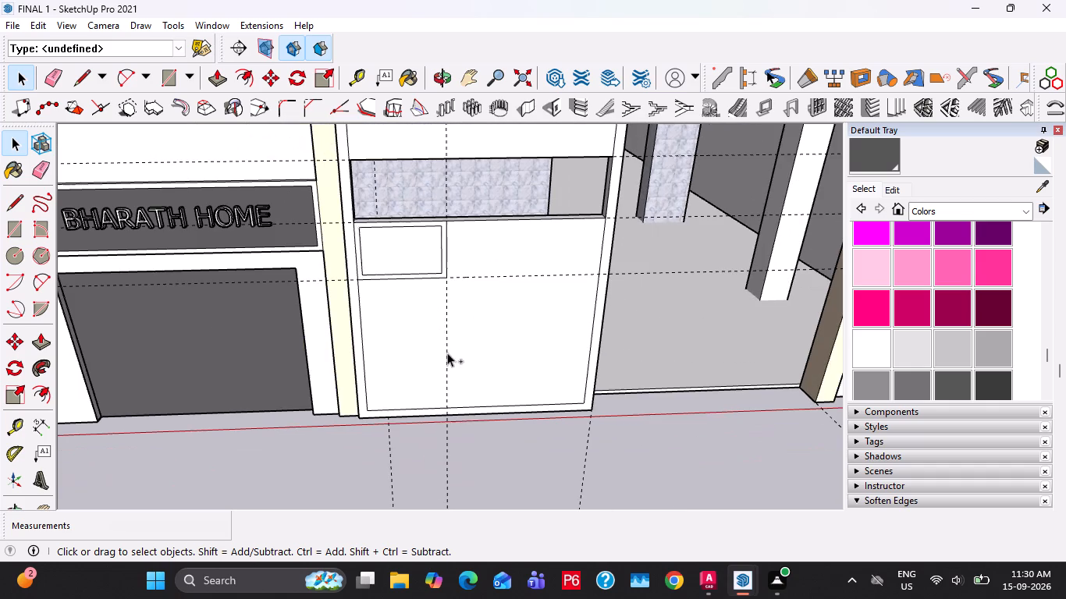
{"action": "key", "text": "ctrl+z"}
{"action": "key", "text": "ctrl+z"}
{"action": "key", "text": "ctrl+z"}
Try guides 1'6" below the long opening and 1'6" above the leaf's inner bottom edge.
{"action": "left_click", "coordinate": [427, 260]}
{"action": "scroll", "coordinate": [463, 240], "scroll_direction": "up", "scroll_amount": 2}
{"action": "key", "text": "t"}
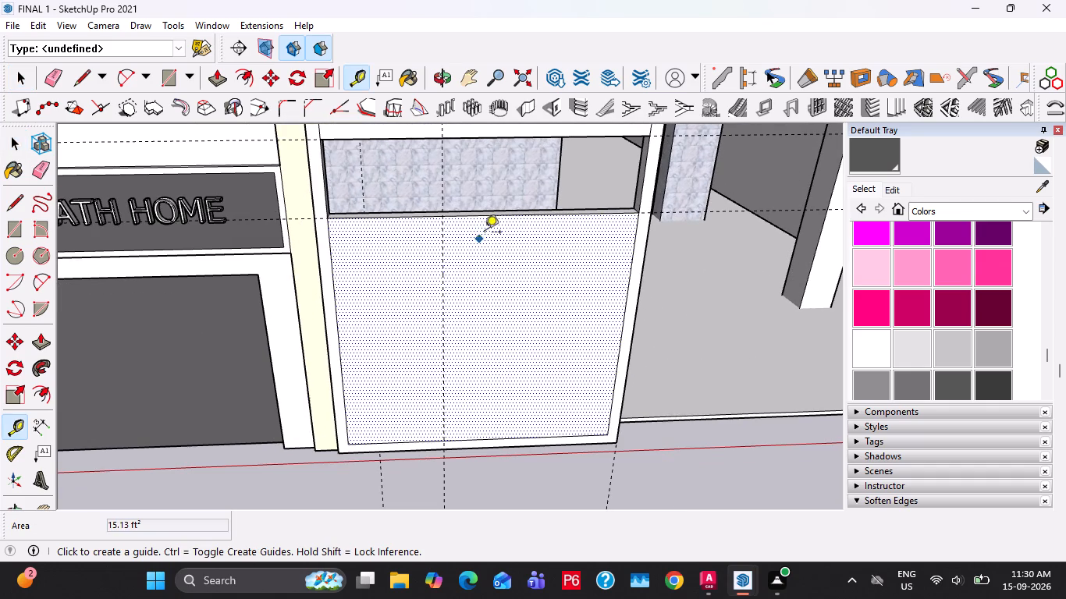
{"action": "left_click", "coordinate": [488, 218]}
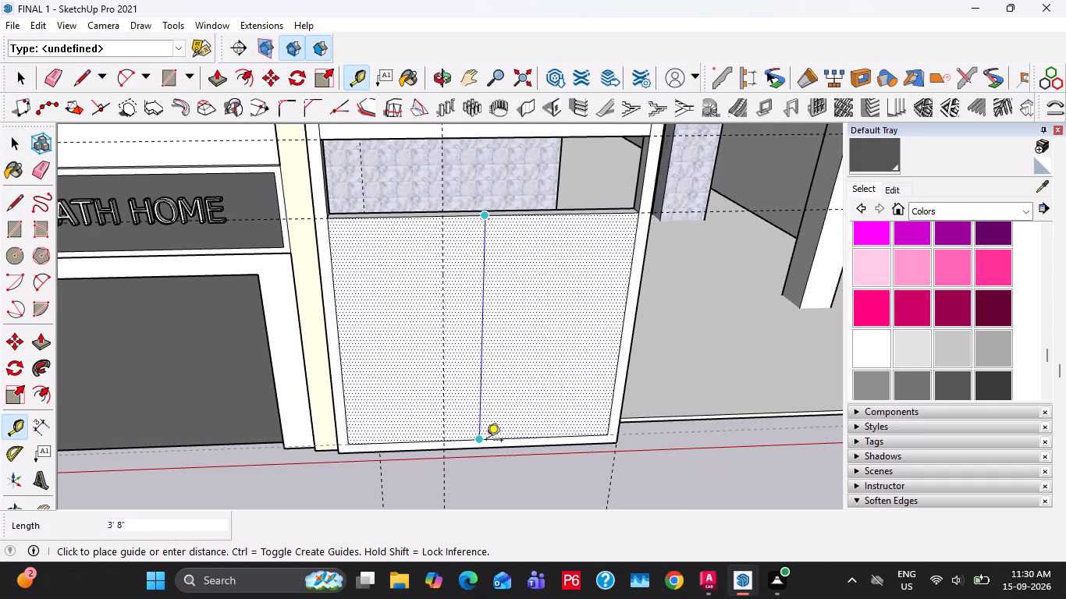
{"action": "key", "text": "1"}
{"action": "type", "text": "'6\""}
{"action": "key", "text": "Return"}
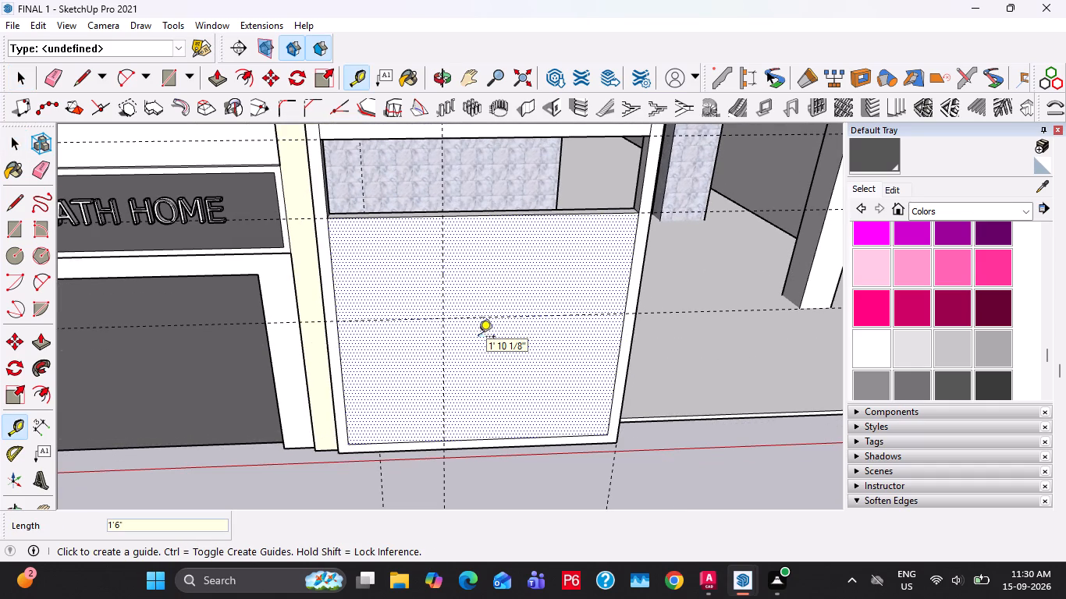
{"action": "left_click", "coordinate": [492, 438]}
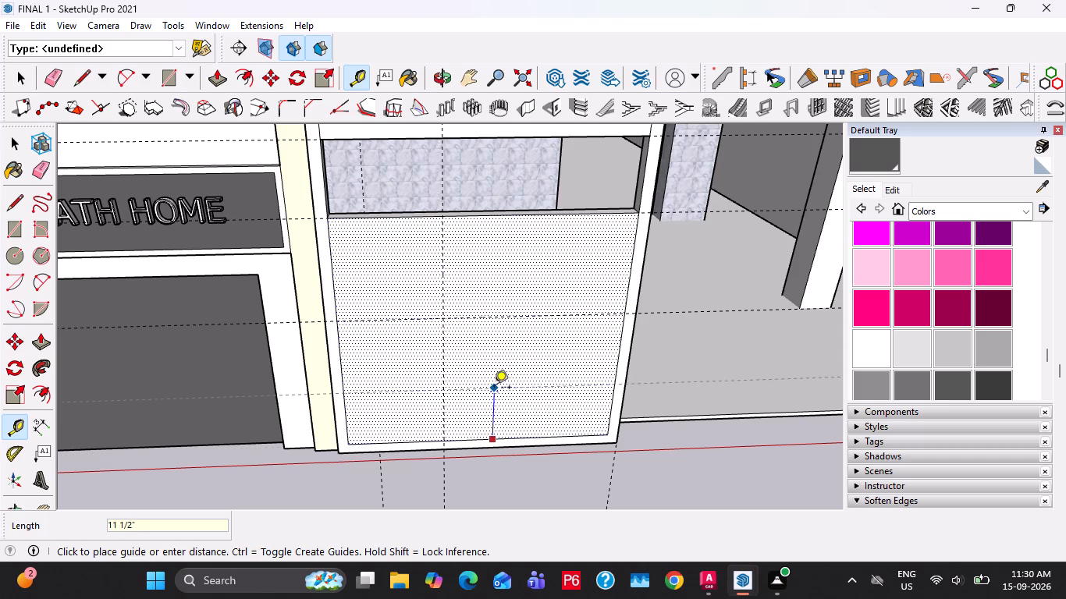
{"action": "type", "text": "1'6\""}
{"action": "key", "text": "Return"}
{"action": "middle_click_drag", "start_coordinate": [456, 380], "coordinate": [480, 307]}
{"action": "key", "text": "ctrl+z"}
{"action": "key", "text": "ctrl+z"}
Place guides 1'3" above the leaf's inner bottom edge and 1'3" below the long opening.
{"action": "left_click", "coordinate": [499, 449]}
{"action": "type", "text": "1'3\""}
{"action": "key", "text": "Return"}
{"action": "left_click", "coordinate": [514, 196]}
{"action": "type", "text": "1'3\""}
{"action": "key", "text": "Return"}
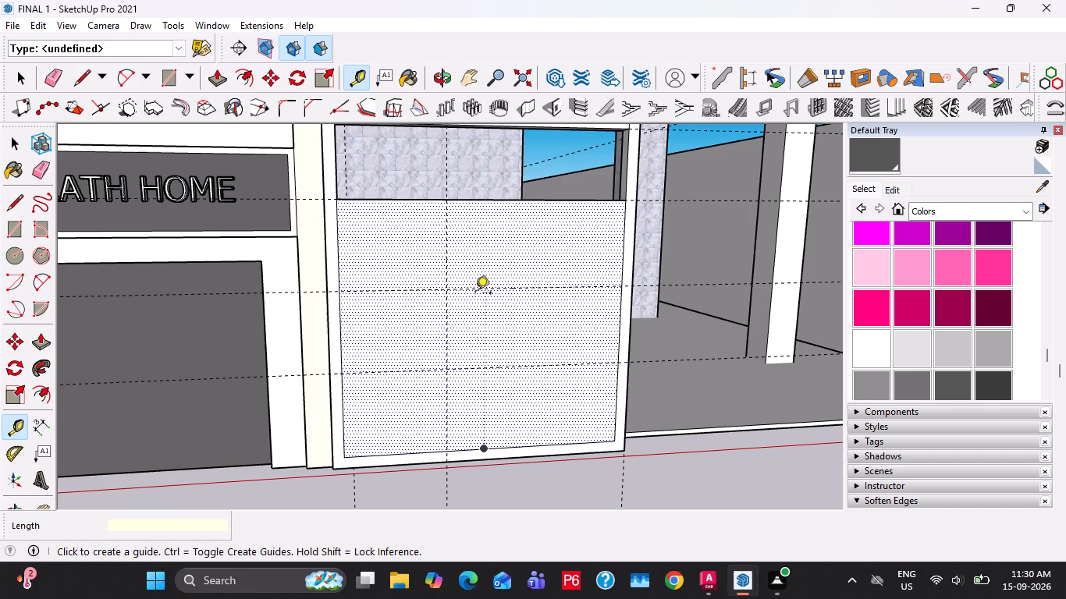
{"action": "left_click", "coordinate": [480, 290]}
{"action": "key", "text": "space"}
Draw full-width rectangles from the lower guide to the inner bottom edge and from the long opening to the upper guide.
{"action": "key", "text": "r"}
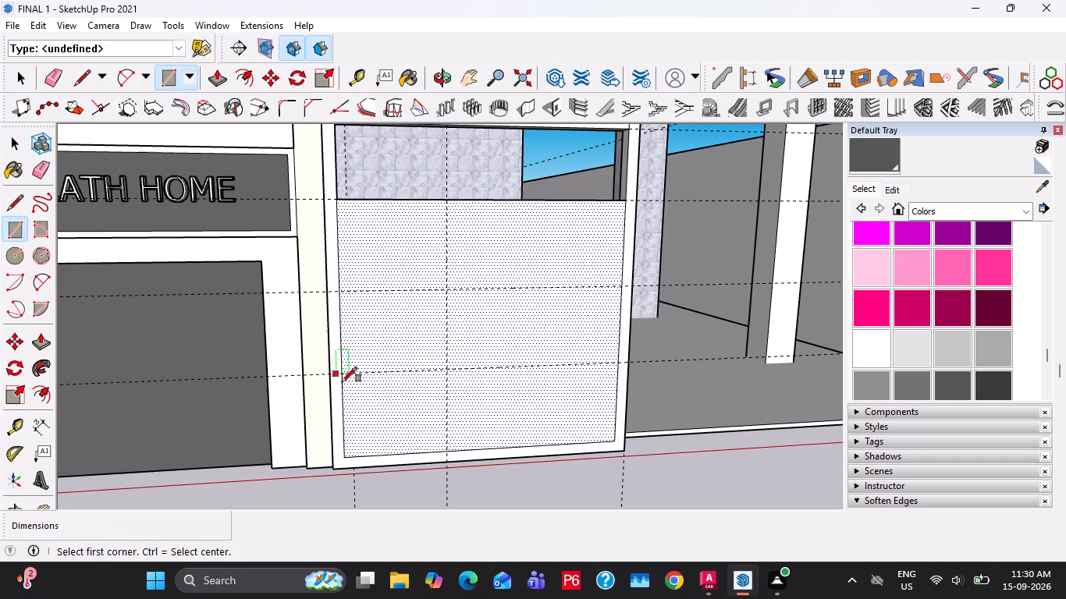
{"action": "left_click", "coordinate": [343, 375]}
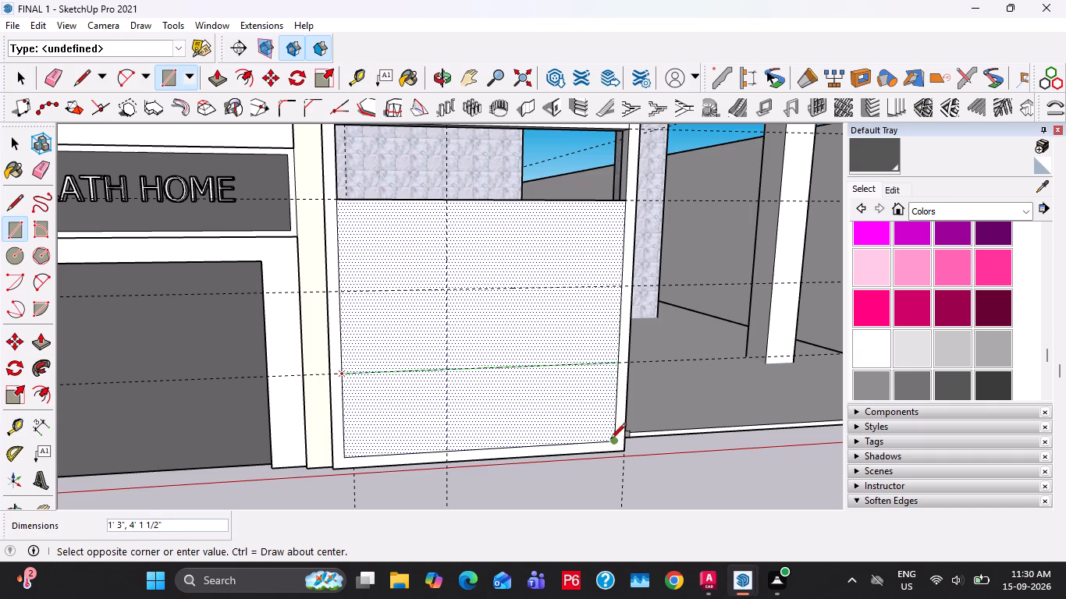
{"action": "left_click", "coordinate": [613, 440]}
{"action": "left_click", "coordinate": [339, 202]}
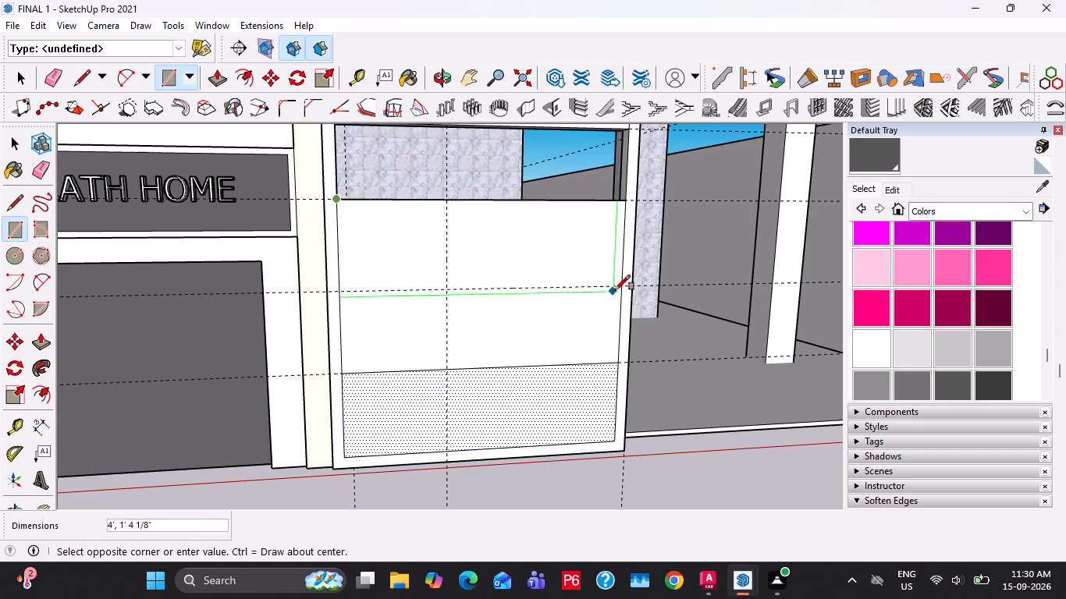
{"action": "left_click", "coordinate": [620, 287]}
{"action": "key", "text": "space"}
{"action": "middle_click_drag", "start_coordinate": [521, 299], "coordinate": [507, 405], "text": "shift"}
Undo the rectangles, guides and long opening back to the plain gate leaf with only its inner frame outline.
{"action": "key", "text": "ctrl+z"}
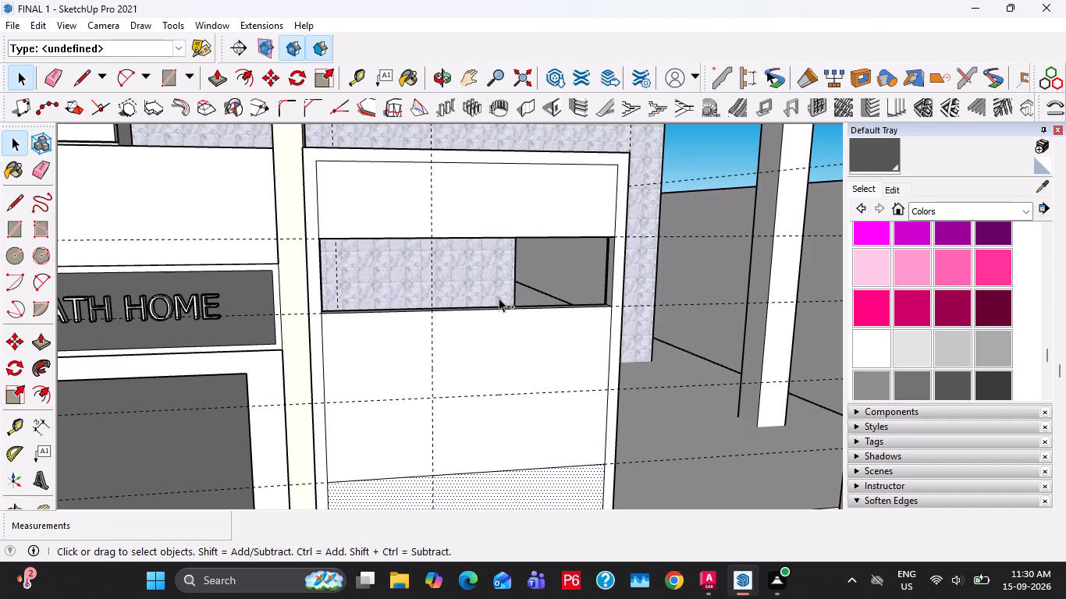
{"action": "key", "text": "ctrl+z"}
{"action": "key", "text": "ctrl+z"}
{"action": "key", "text": "ctrl+z"}
{"action": "key", "text": "ctrl+z"}
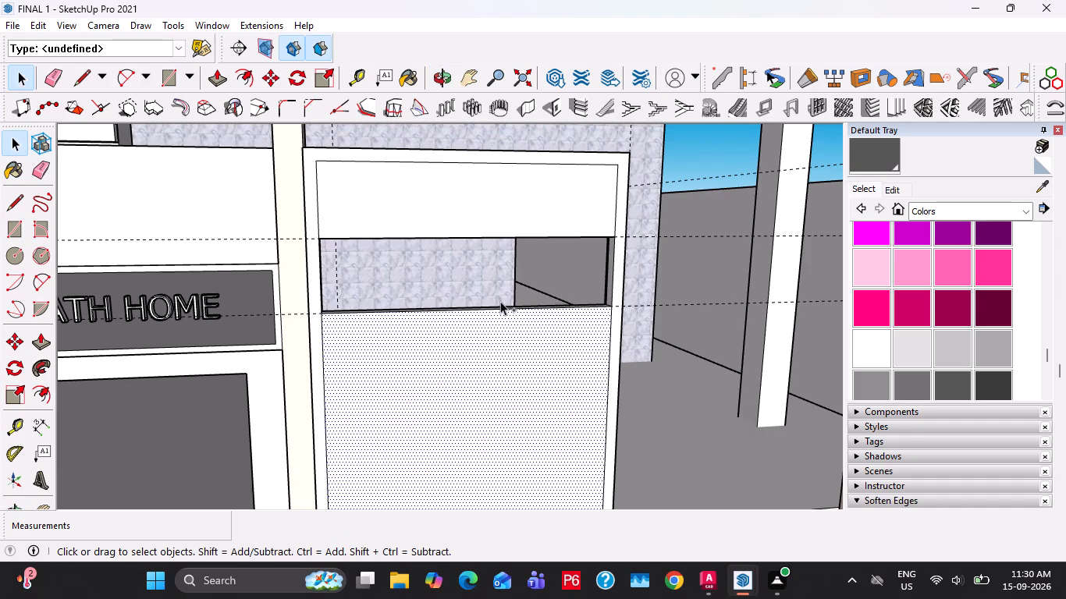
{"action": "key", "text": "ctrl+z"}
{"action": "key", "text": "ctrl+z"}
{"action": "key", "text": "ctrl+z"}
{"action": "key", "text": "ctrl+z"}
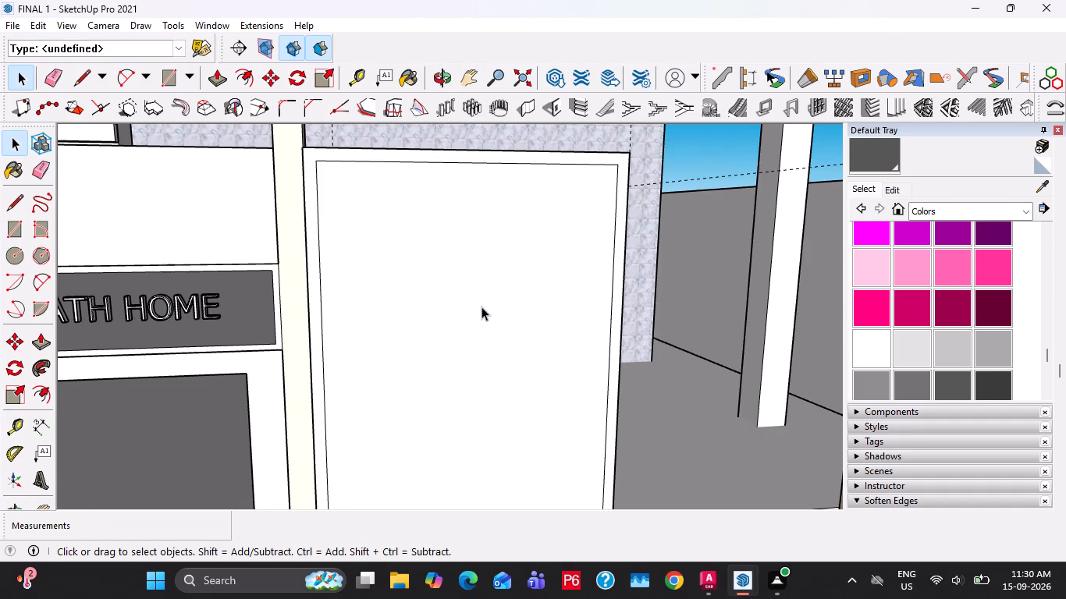
Place a horizontal guide 2' below the gate leaf's inner top frame edge.
{"action": "scroll", "coordinate": [480, 307], "scroll_direction": "down", "scroll_amount": 3}
{"action": "key", "text": "t"}
{"action": "left_click", "coordinate": [489, 196]}
{"action": "type", "text": "2'"}
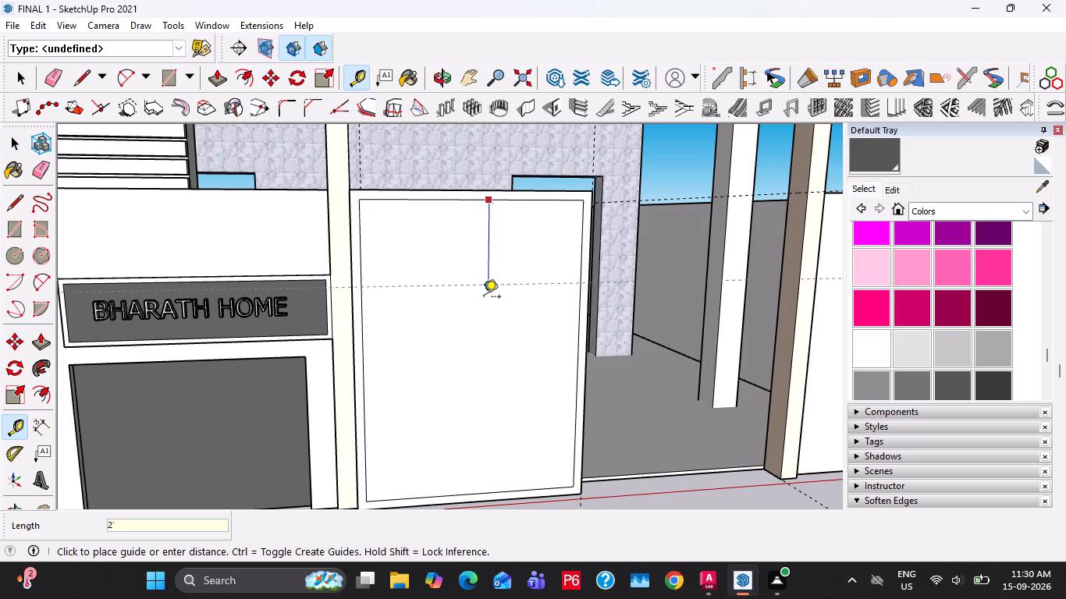
{"action": "key", "text": "Return"}
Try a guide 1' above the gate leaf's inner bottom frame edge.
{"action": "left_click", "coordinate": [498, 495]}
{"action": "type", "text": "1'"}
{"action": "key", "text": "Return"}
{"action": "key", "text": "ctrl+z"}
Place a horizontal guide 2' above the gate leaf's inner bottom frame edge.
{"action": "left_click", "coordinate": [511, 488]}
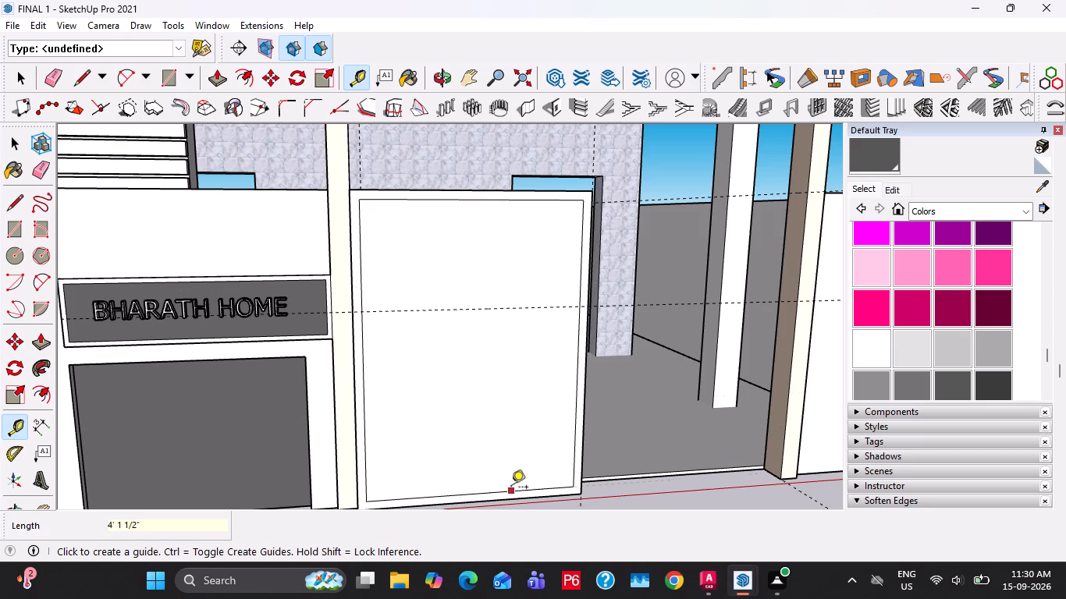
{"action": "key", "text": "1"}
{"action": "key", "text": "BackSpace"}
{"action": "key", "text": "2"}
{"action": "key", "text": "apostrophe"}
{"action": "key", "text": "Return"}
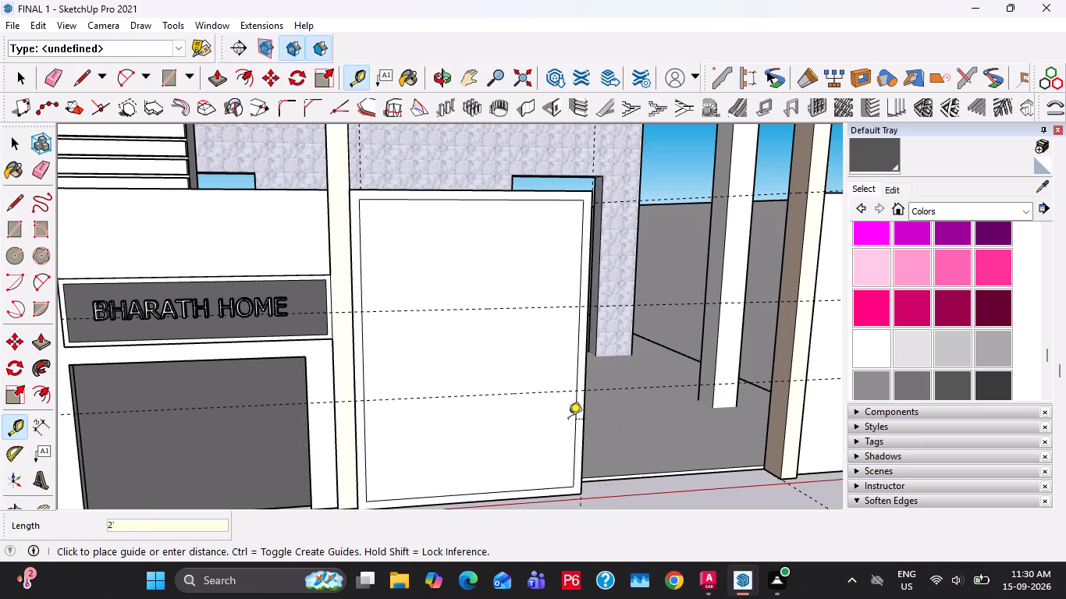
{"action": "left_click", "coordinate": [527, 309]}
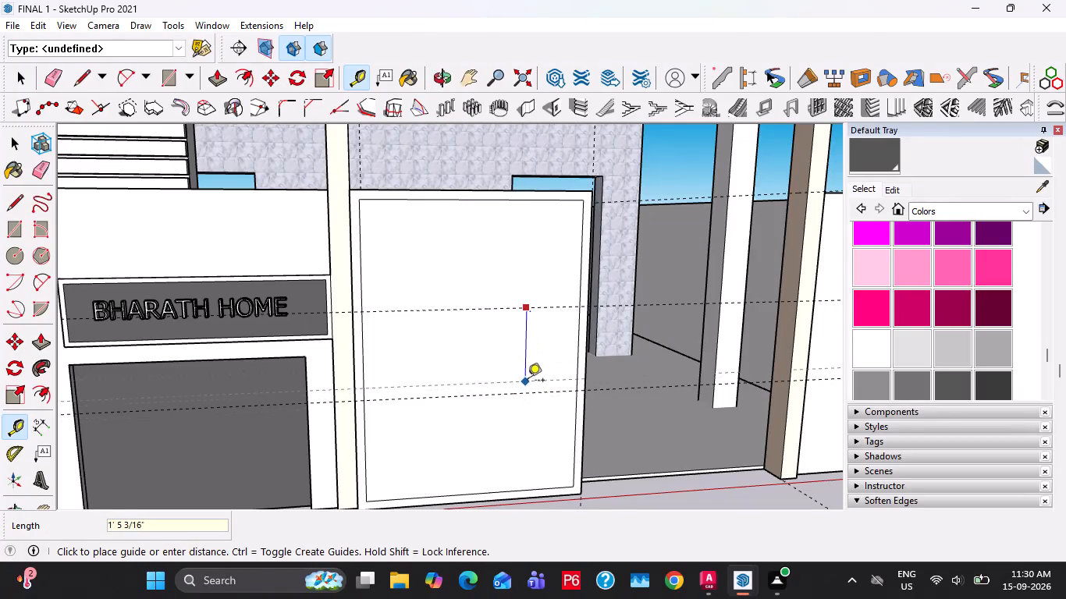
{"action": "key", "text": "space"}
Draw a 4'1 1/2" wide rectangle from the inner frame's top corner by the nameplate pillar to the upper guide.
{"action": "key", "text": "r"}
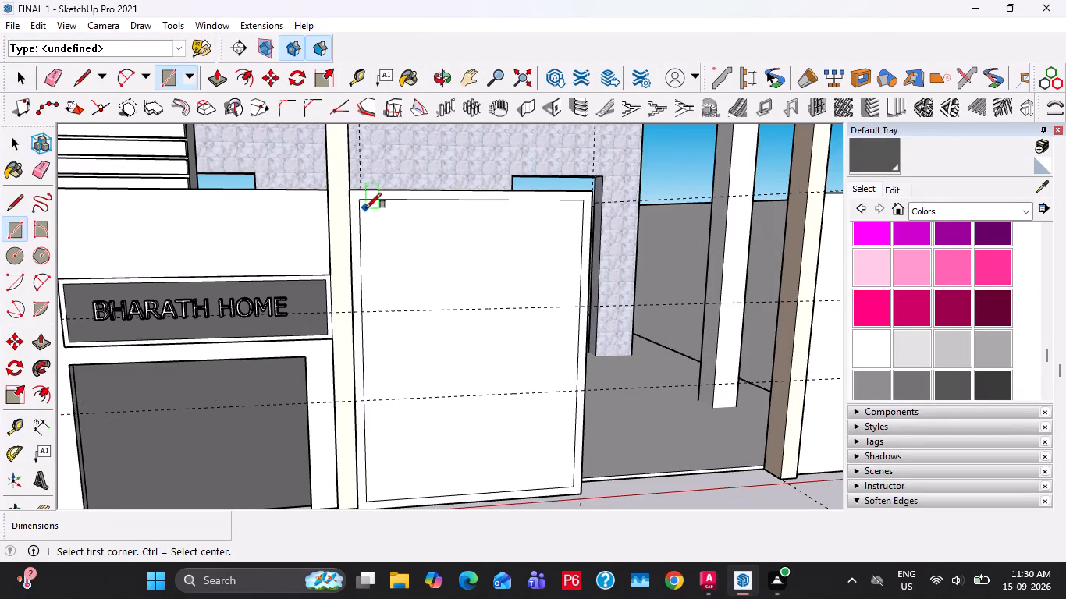
{"action": "key", "text": "space"}
{"action": "key", "text": "r"}
{"action": "left_click", "coordinate": [361, 201]}
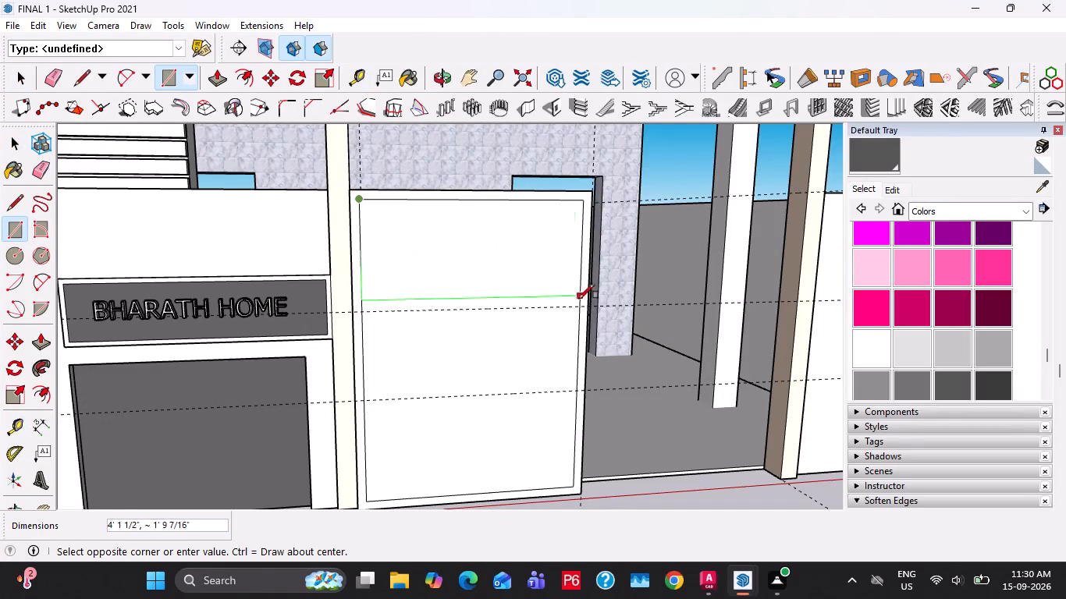
{"action": "left_click", "coordinate": [581, 305]}
{"action": "key", "text": "space"}
Push the new upper rectangle back into the gate leaf.
{"action": "key", "text": "p"}
{"action": "left_click", "coordinate": [467, 279]}
{"action": "left_click", "coordinate": [446, 269]}
{"action": "key", "text": "space"}
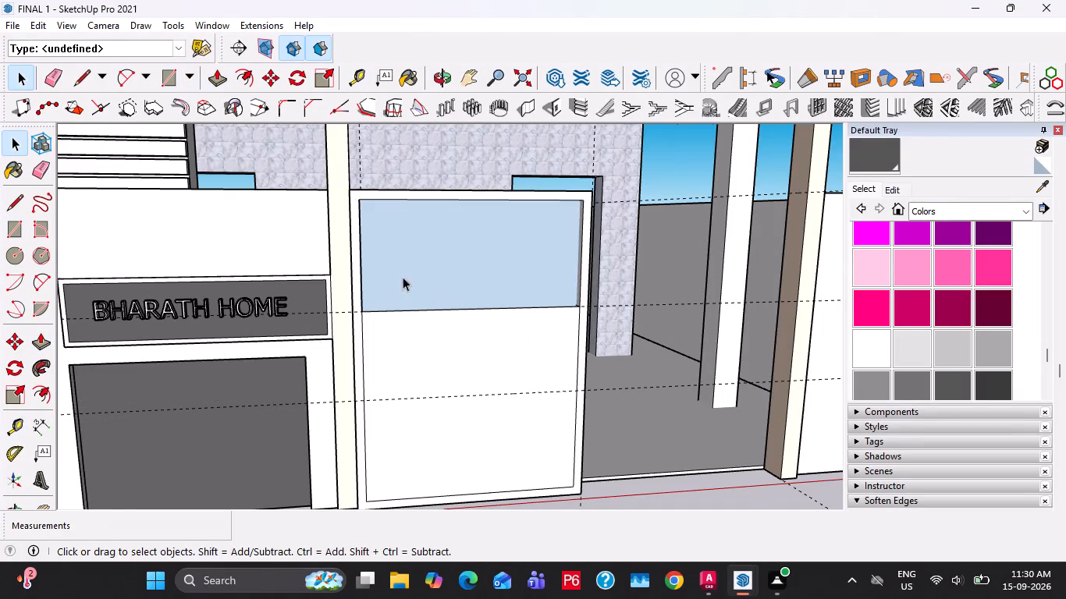
{"action": "scroll", "coordinate": [382, 294], "scroll_direction": "down", "scroll_amount": 6}
{"action": "middle_click_drag", "start_coordinate": [690, 379], "coordinate": [343, 395], "text": "shift"}
{"action": "middle_click_drag", "start_coordinate": [403, 363], "coordinate": [694, 372], "text": "shift"}
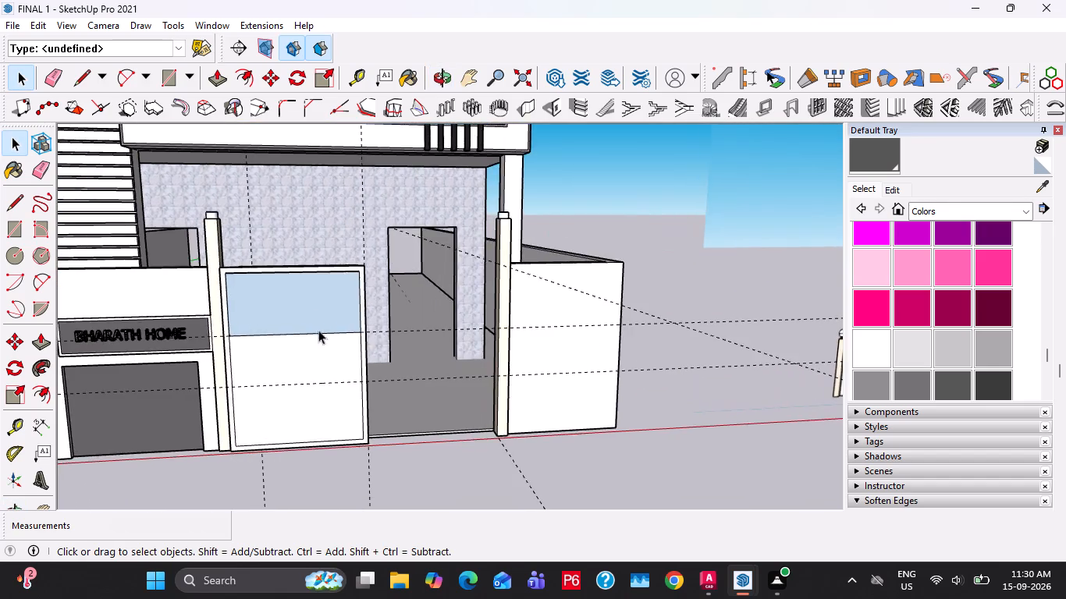
Undo the last push and push the gate leaf's upper rectangle all the way through to make an opening.
{"action": "scroll", "coordinate": [298, 335], "scroll_direction": "up", "scroll_amount": 3}
{"action": "key", "text": "ctrl+z"}
{"action": "left_click", "coordinate": [294, 306]}
{"action": "key", "text": "p"}
{"action": "left_click", "coordinate": [293, 306]}
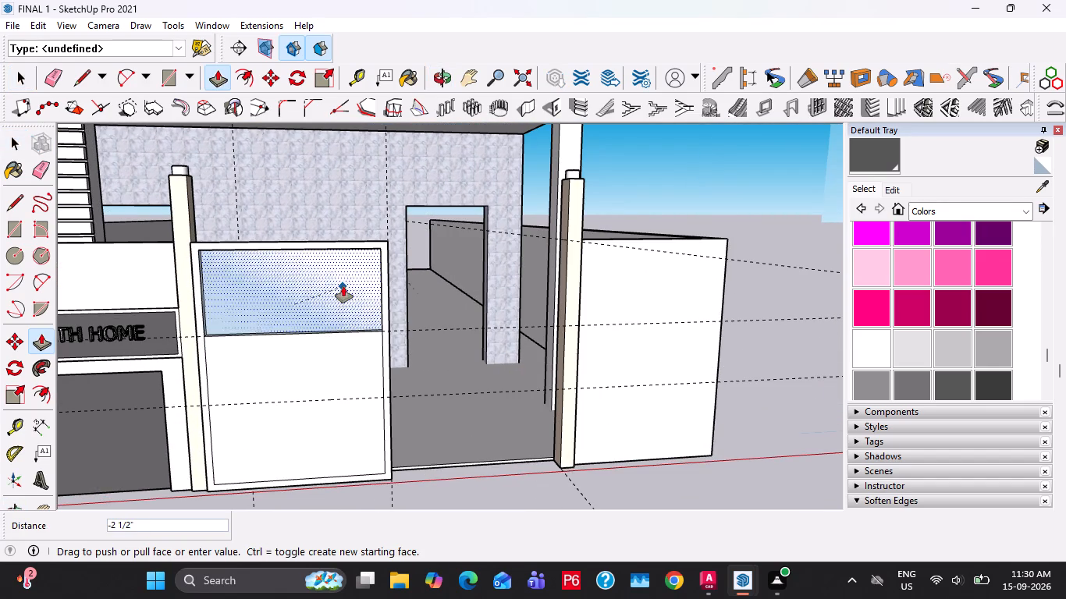
{"action": "left_click", "coordinate": [344, 286]}
{"action": "key", "text": "space"}
Draw a rectangle from the lower guide at the inner frame edge to the gate leaf's opposite inner bottom corner.
{"action": "key", "text": "r"}
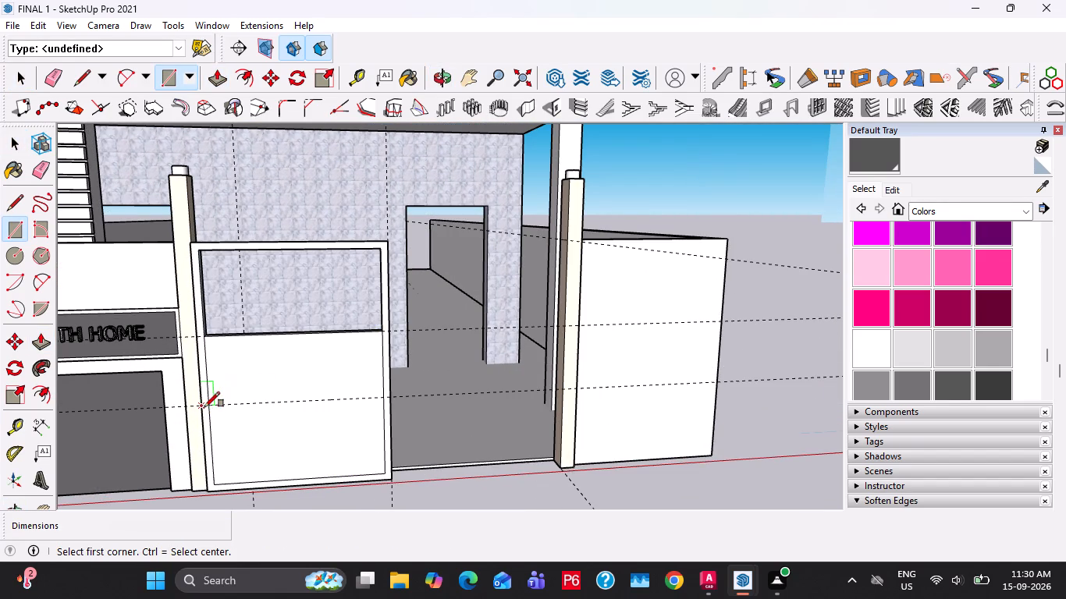
{"action": "left_click", "coordinate": [209, 407]}
{"action": "left_click", "coordinate": [381, 474]}
{"action": "key", "text": "space"}
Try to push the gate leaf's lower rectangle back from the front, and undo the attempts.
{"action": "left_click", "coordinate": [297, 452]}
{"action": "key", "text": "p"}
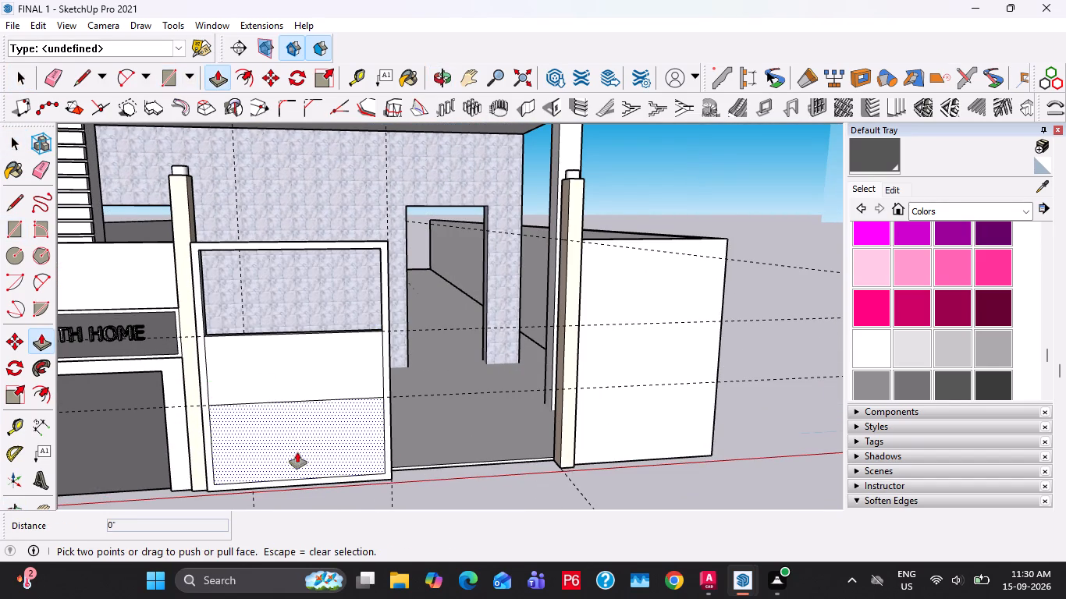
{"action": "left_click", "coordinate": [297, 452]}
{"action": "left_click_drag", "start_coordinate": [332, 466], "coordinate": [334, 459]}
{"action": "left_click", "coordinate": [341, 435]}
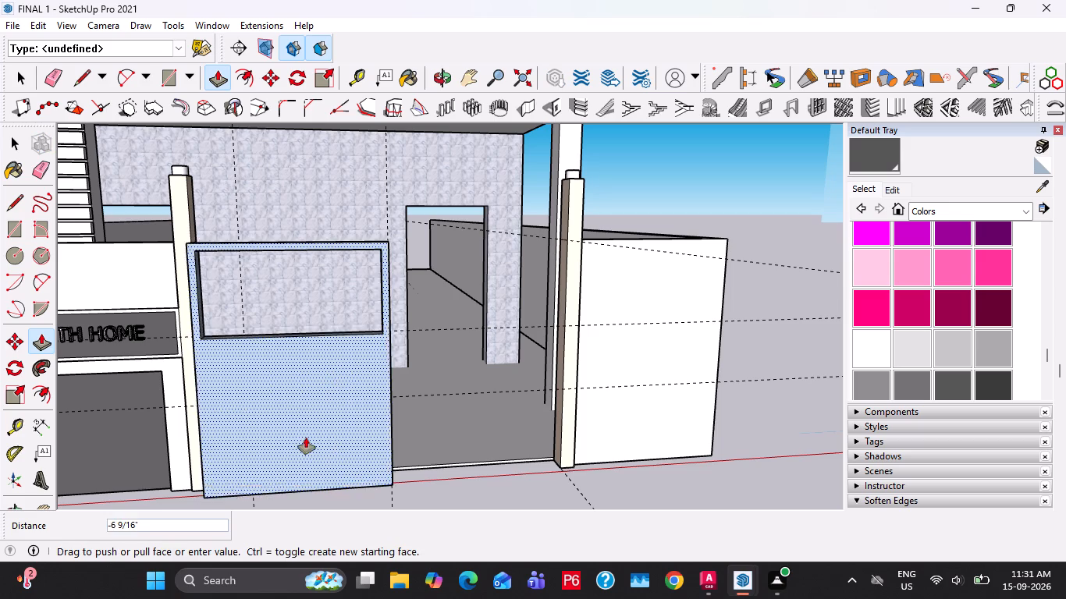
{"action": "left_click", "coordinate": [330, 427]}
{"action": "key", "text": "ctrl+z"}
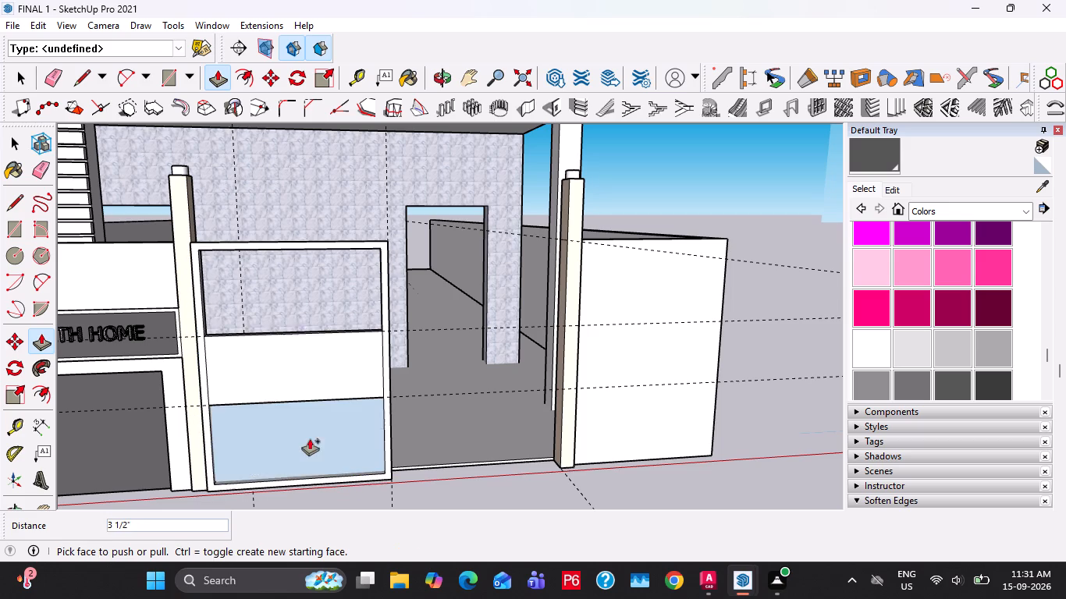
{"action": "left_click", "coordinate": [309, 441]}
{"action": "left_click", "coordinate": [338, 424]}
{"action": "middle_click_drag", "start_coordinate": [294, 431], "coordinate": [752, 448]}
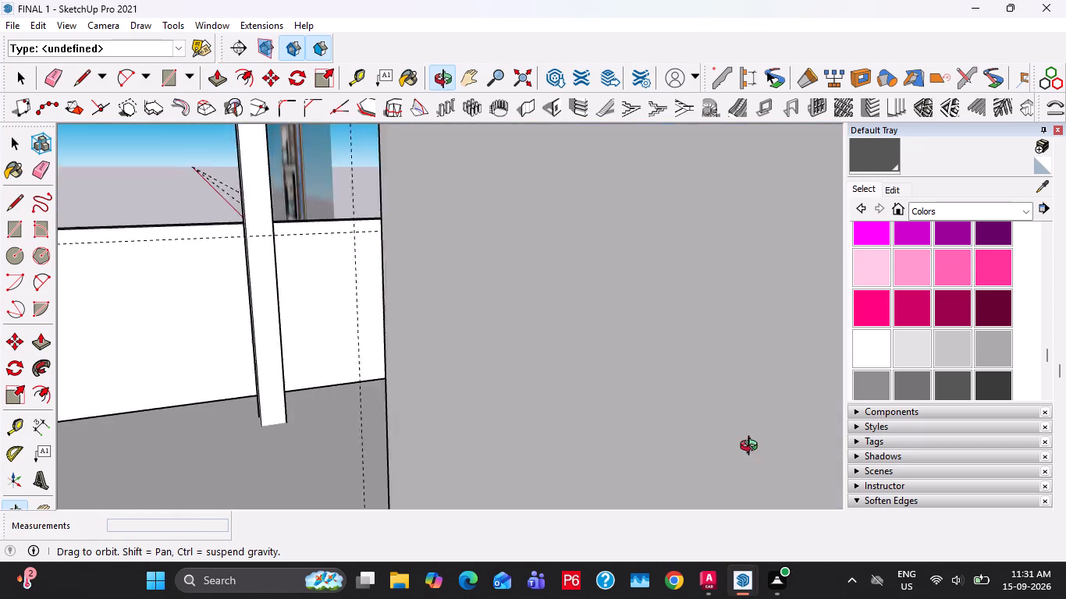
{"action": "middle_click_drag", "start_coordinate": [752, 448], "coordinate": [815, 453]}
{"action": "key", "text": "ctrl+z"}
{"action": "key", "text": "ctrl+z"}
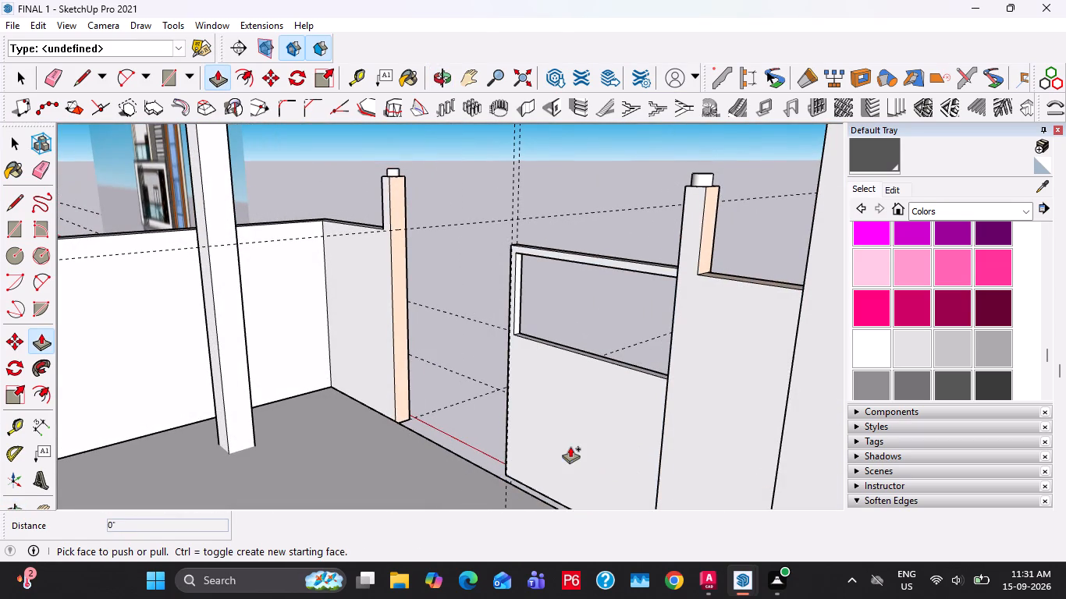
Push the gate leaf's lower rectangle all the way through to make an opening below the middle band.
{"action": "middle_click_drag", "start_coordinate": [627, 431], "coordinate": [375, 465]}
{"action": "left_click", "coordinate": [494, 484]}
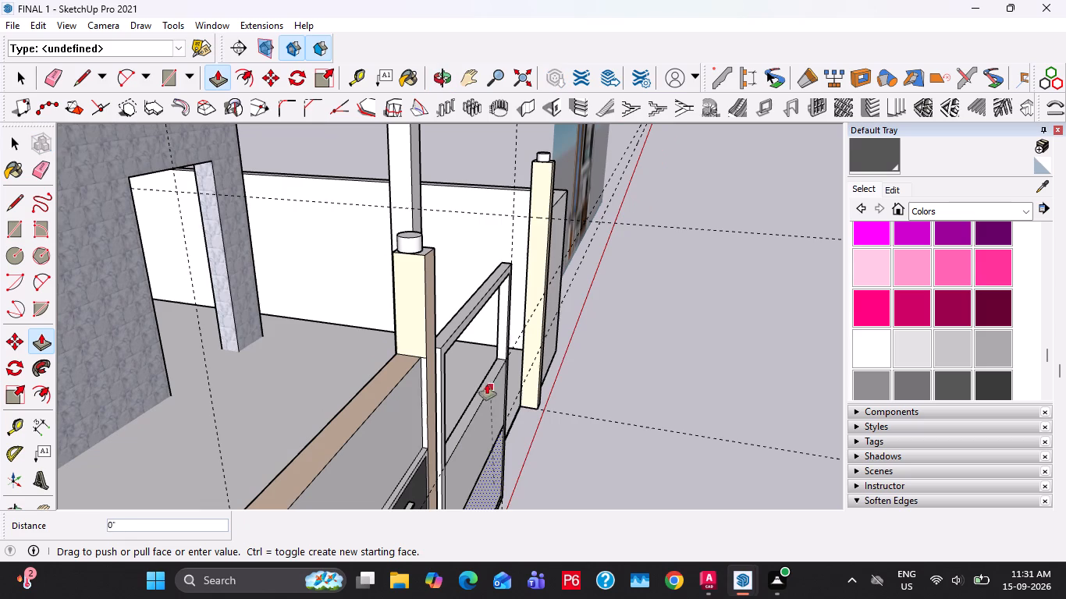
{"action": "left_click", "coordinate": [495, 360]}
{"action": "middle_click_drag", "start_coordinate": [517, 441], "coordinate": [311, 413]}
{"action": "key", "text": "space"}
{"action": "scroll", "coordinate": [312, 413], "scroll_direction": "down", "scroll_amount": 3}
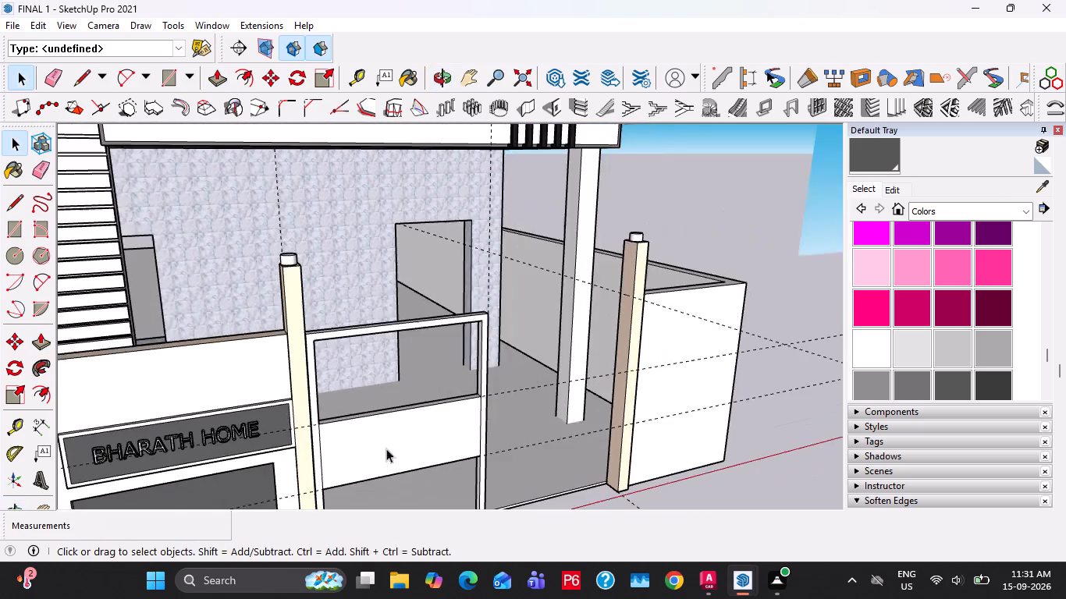
Place a vertical guide at the middle band's midpoint, 2' 3/4" from the inner frame edge by the nameplate pillar.
{"action": "middle_click_drag", "start_coordinate": [394, 459], "coordinate": [336, 438]}
{"action": "scroll", "coordinate": [334, 441], "scroll_direction": "up", "scroll_amount": 1}
{"action": "key", "text": "t"}
{"action": "left_click", "coordinate": [294, 429]}
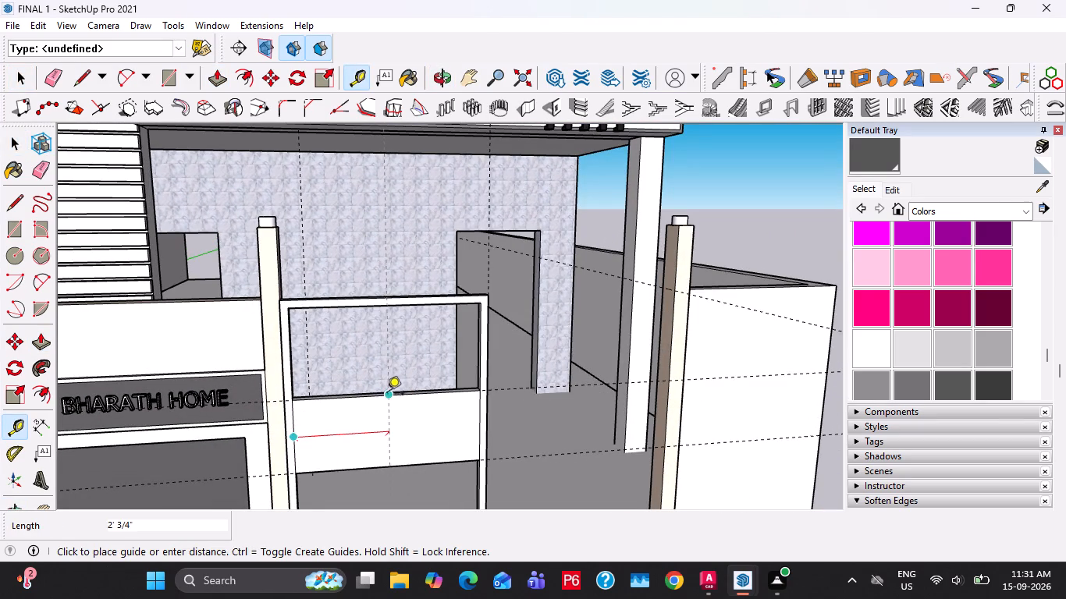
{"action": "left_click", "coordinate": [384, 397]}
{"action": "key", "text": "v"}
{"action": "key", "text": "space"}
Draw a rectangle over the middle band's half by the nameplate pillar, from its upper corner to the vertical guide.
{"action": "left_click", "coordinate": [358, 434]}
{"action": "key", "text": "r"}
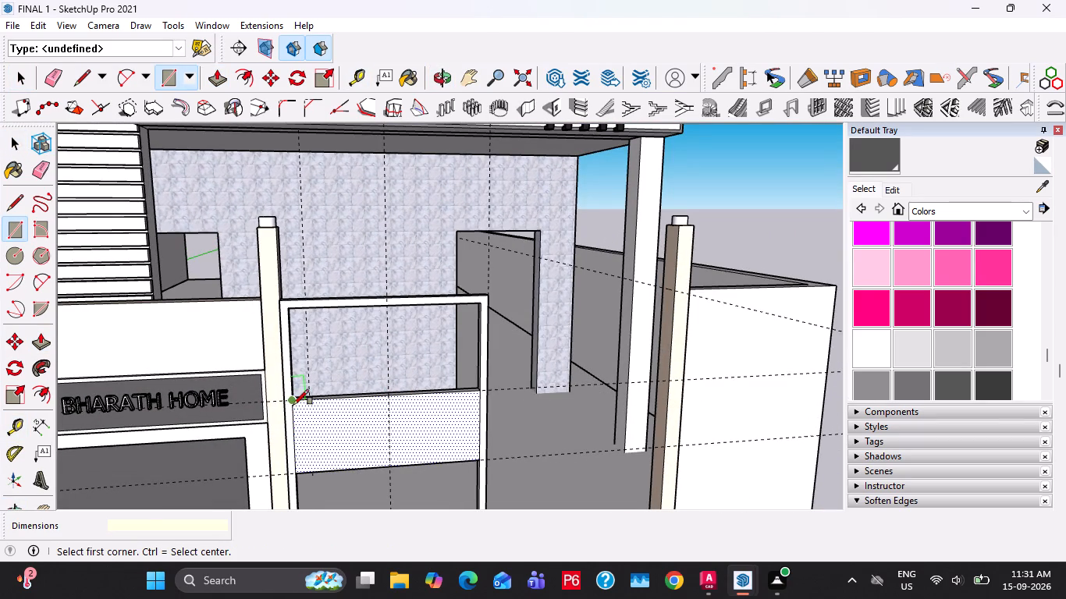
{"action": "left_click", "coordinate": [293, 405]}
{"action": "left_click", "coordinate": [396, 464]}
{"action": "key", "text": "space"}
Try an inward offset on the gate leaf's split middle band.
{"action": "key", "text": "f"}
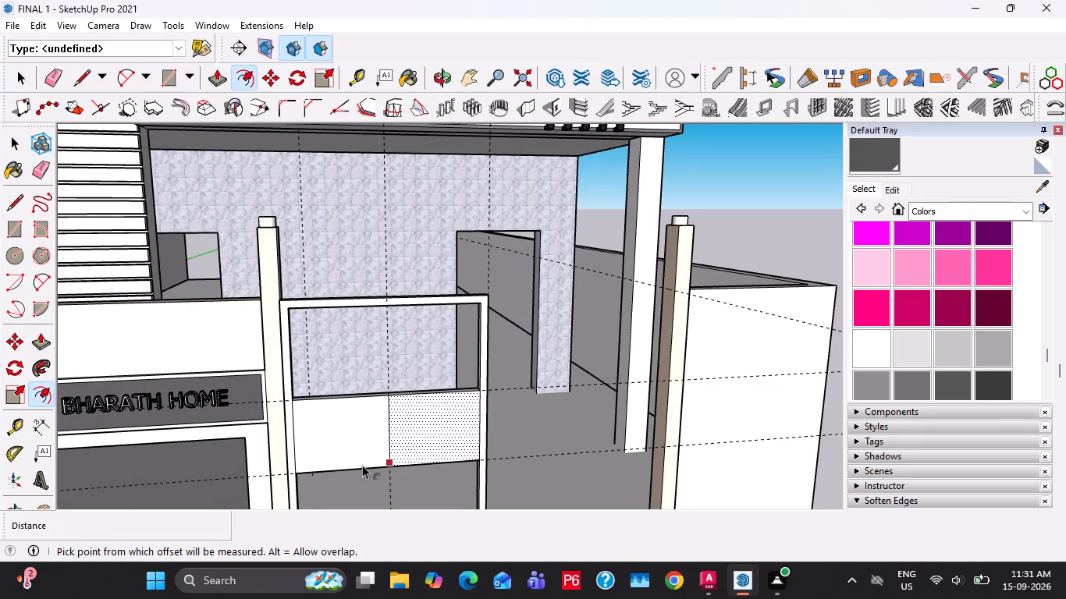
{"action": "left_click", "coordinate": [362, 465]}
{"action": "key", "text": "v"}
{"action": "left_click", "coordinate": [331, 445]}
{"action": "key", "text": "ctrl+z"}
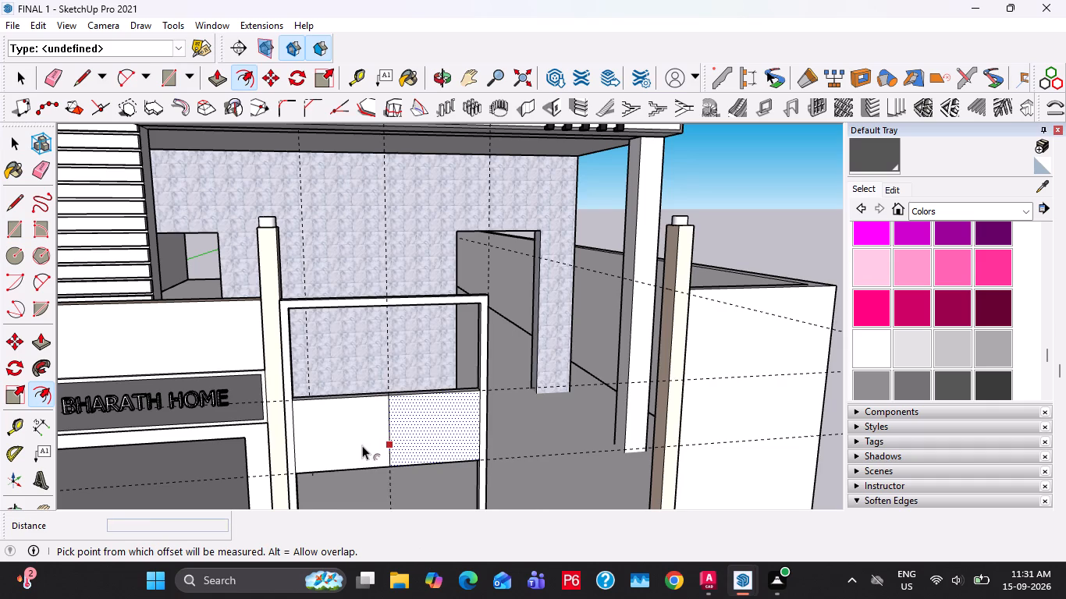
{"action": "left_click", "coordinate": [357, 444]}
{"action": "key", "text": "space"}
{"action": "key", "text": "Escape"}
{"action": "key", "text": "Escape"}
Offset the edges of the middle band's half by the nameplate pillar inward by 1".
{"action": "left_click", "coordinate": [353, 444]}
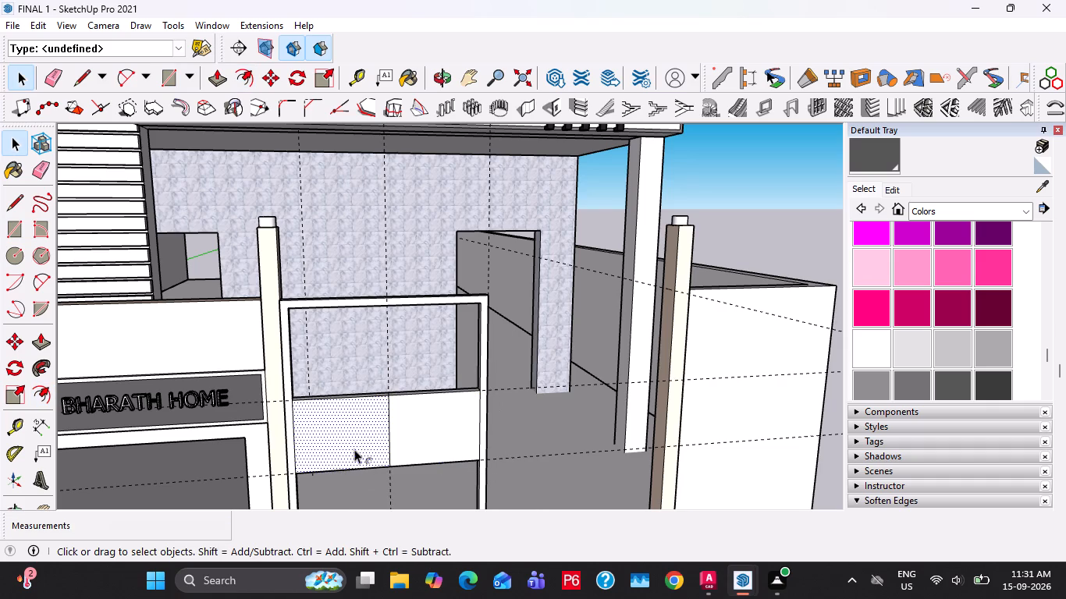
{"action": "key", "text": "f"}
{"action": "left_click", "coordinate": [356, 454]}
{"action": "key", "text": "1"}
{"action": "key", "text": "shift+quotedbl"}
{"action": "key", "text": "Return"}
{"action": "scroll", "coordinate": [336, 444], "scroll_direction": "up", "scroll_amount": 3}
{"action": "key", "text": "space"}
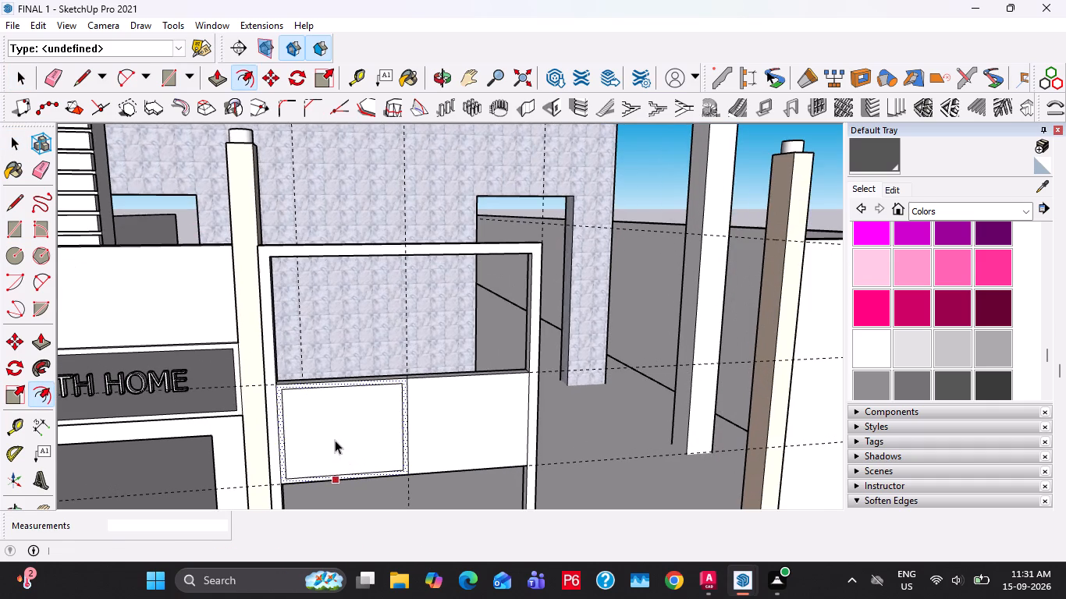
Push the offset inner rectangle through the gate leaf to make a framed opening in the middle band.
{"action": "left_click", "coordinate": [334, 440]}
{"action": "key", "text": "p"}
{"action": "left_click", "coordinate": [334, 440]}
{"action": "left_click", "coordinate": [317, 424]}
{"action": "key", "text": "space"}
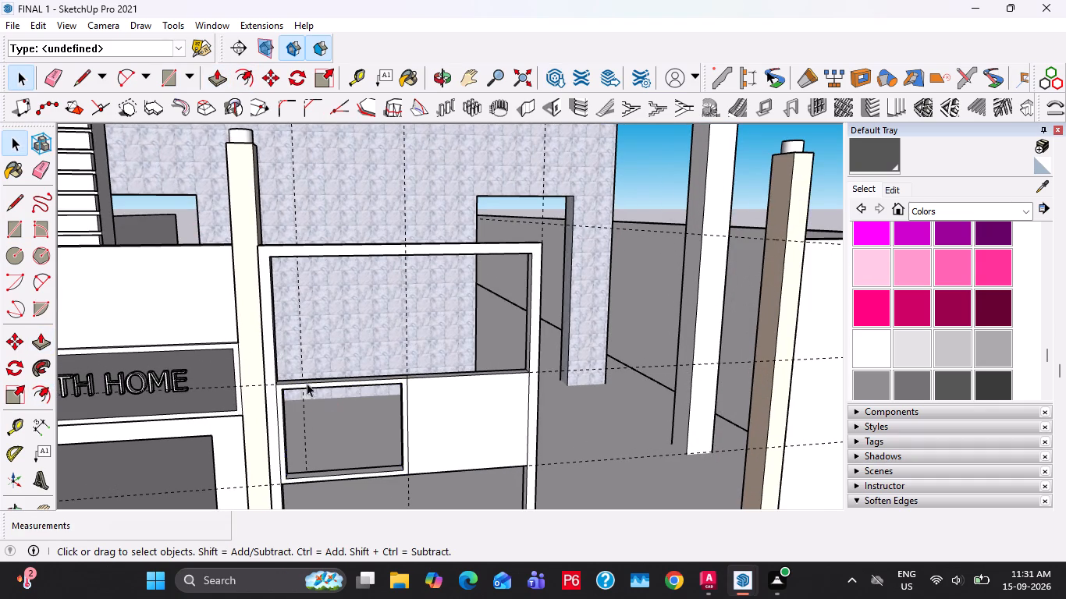
{"action": "key", "text": "Escape"}
{"action": "key", "text": "Escape"}
{"action": "key", "text": "space"}
{"action": "key", "text": "Escape"}
Save the model.
{"action": "key", "text": "ctrl+s"}
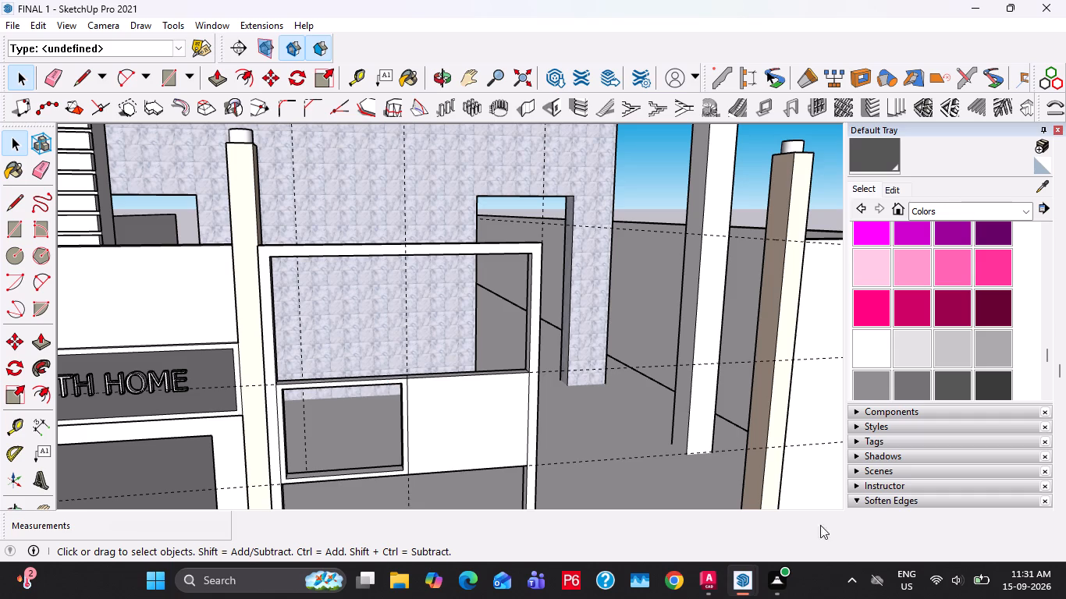
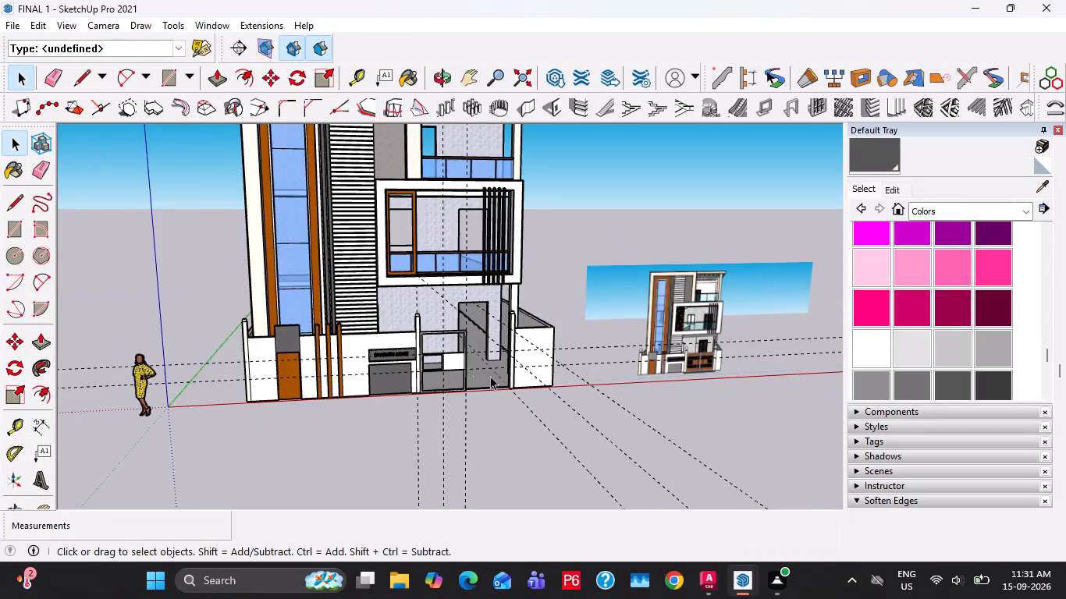
Delete all the guides in the model and save the file.
{"action": "middle_click_drag", "start_coordinate": [471, 363], "coordinate": [435, 379]}
{"action": "key", "text": "ctrl+s"}
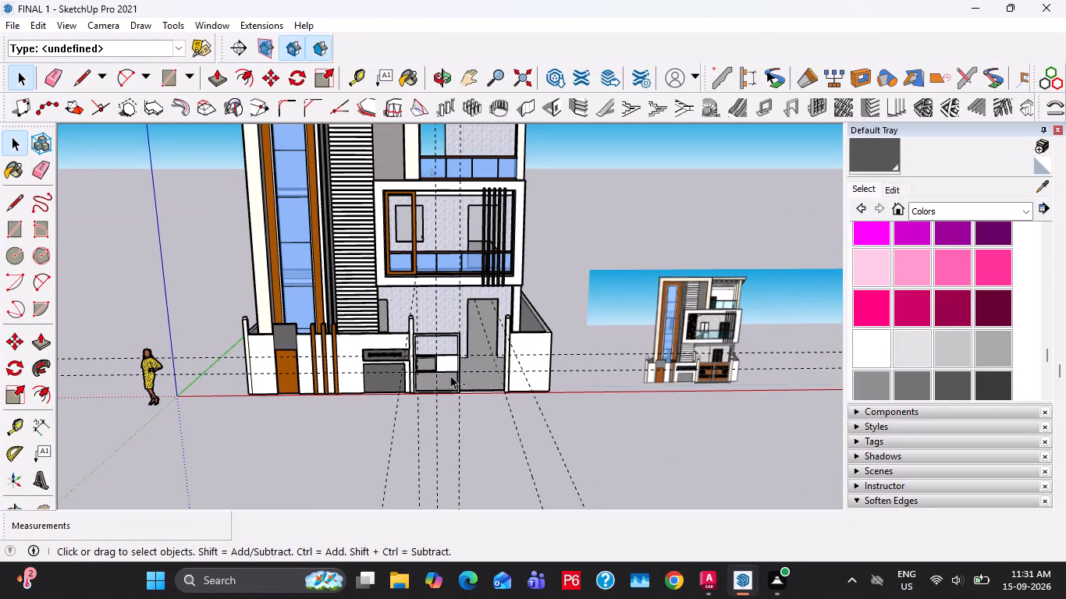
{"action": "key", "text": "ctrl+s"}
{"action": "left_click", "coordinate": [41, 27]}
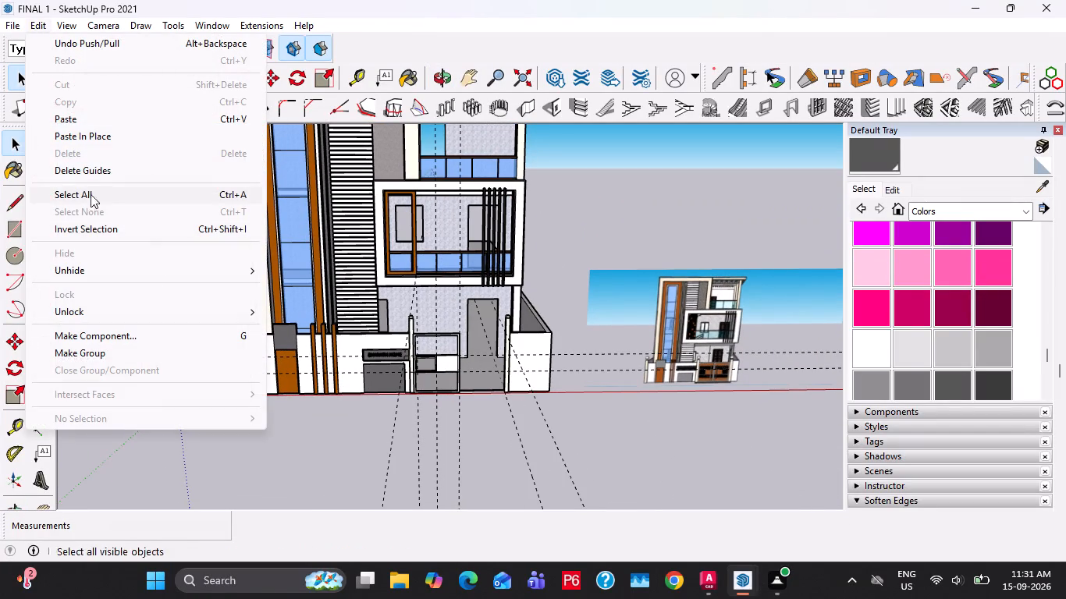
{"action": "left_click", "coordinate": [98, 171]}
{"action": "key", "text": "ctrl+s"}
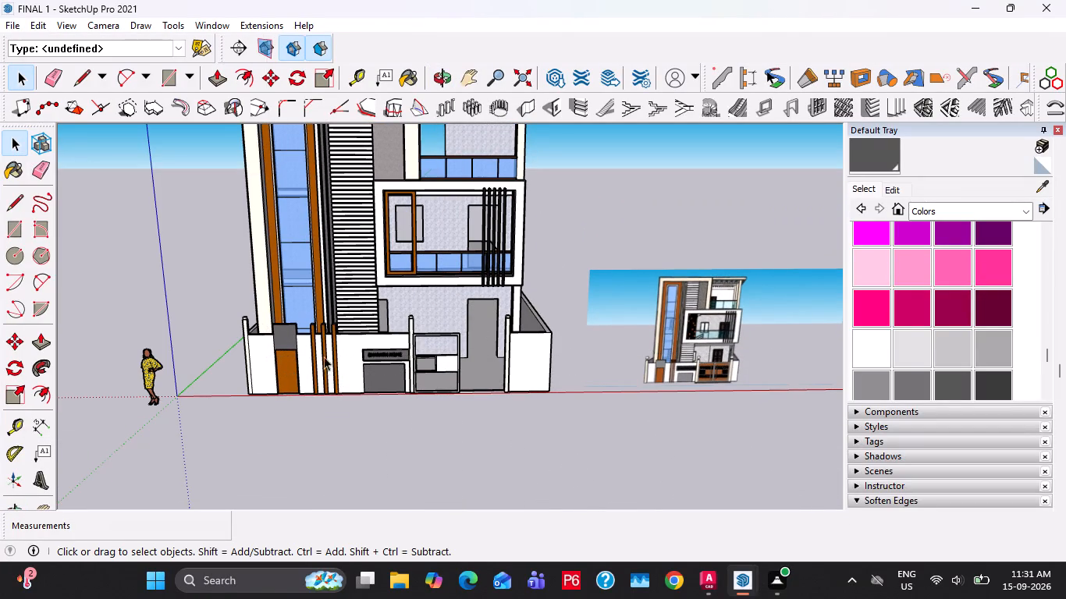
Place a guide line along the bottom edge of the compound's side wall nearest the human figure.
{"action": "middle_click_drag", "start_coordinate": [338, 368], "coordinate": [545, 366]}
{"action": "scroll", "coordinate": [276, 451], "scroll_direction": "up", "scroll_amount": 3}
{"action": "key", "text": "t"}
{"action": "double_click", "coordinate": [303, 433]}
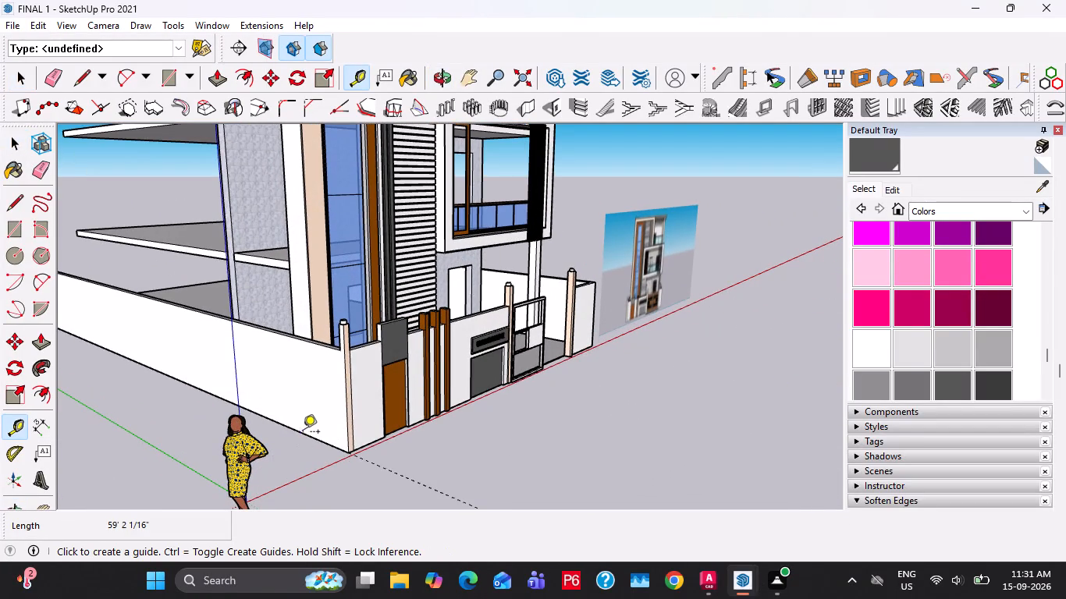
{"action": "key", "text": "space"}
Delete the reference building image standing beside the house.
{"action": "scroll", "coordinate": [304, 431], "scroll_direction": "down", "scroll_amount": 7}
{"action": "middle_click_drag", "start_coordinate": [490, 395], "coordinate": [350, 418]}
{"action": "left_click", "coordinate": [566, 362]}
{"action": "key", "text": "Delete"}
Make the entire house with its compound wall and gate one group, leaving out the guide line.
{"action": "scroll", "coordinate": [540, 369], "scroll_direction": "down", "scroll_amount": 4}
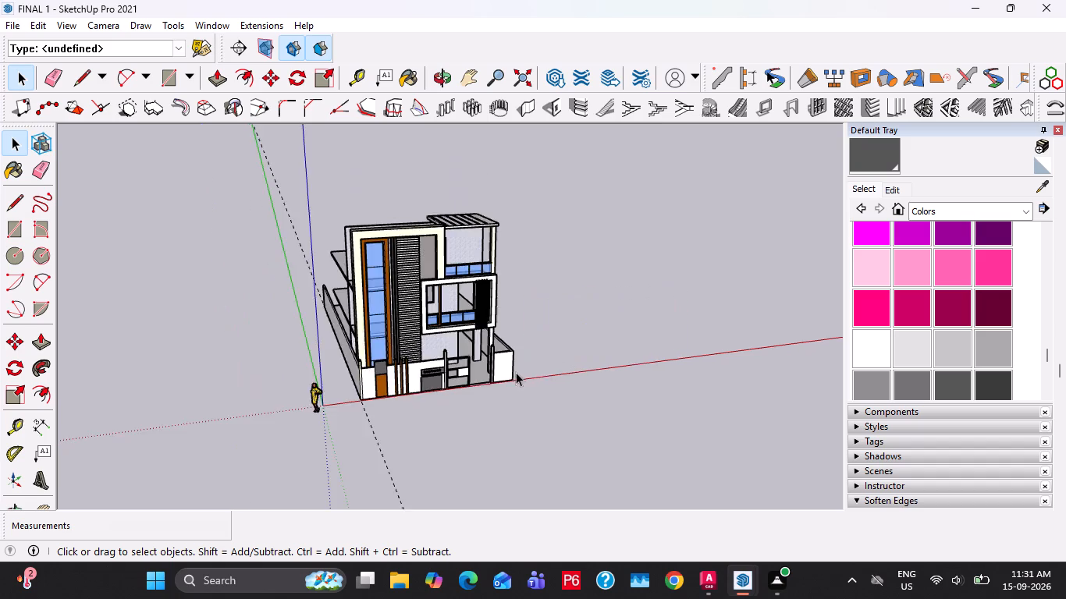
{"action": "middle_click_drag", "start_coordinate": [503, 378], "coordinate": [394, 347]}
{"action": "left_click_drag", "start_coordinate": [659, 197], "coordinate": [343, 418]}
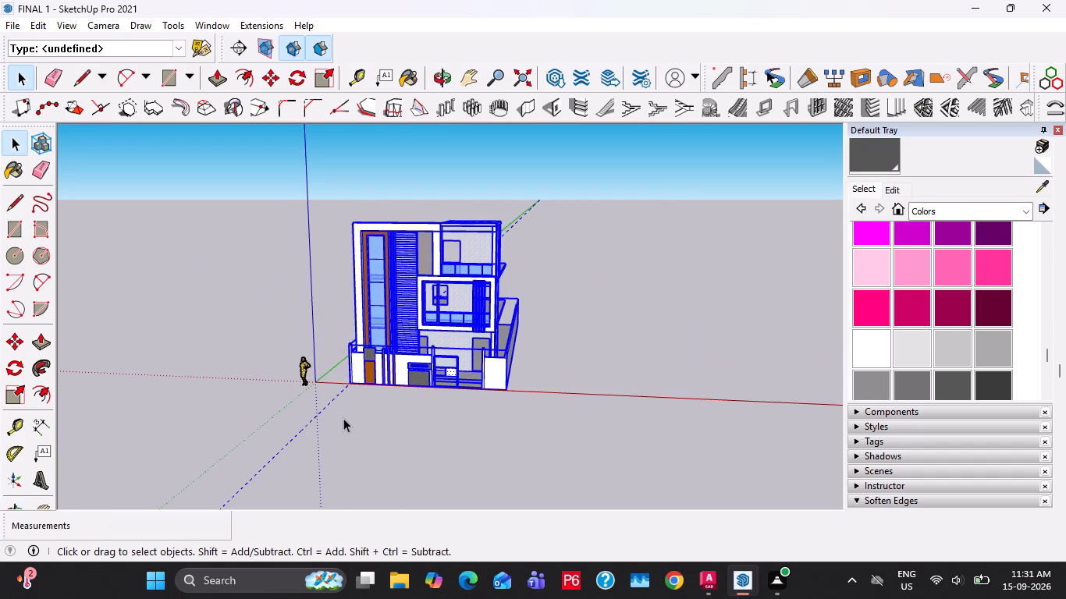
{"action": "left_click", "coordinate": [330, 402], "text": "shift"}
{"action": "scroll", "coordinate": [343, 395], "scroll_direction": "up", "scroll_amount": 7}
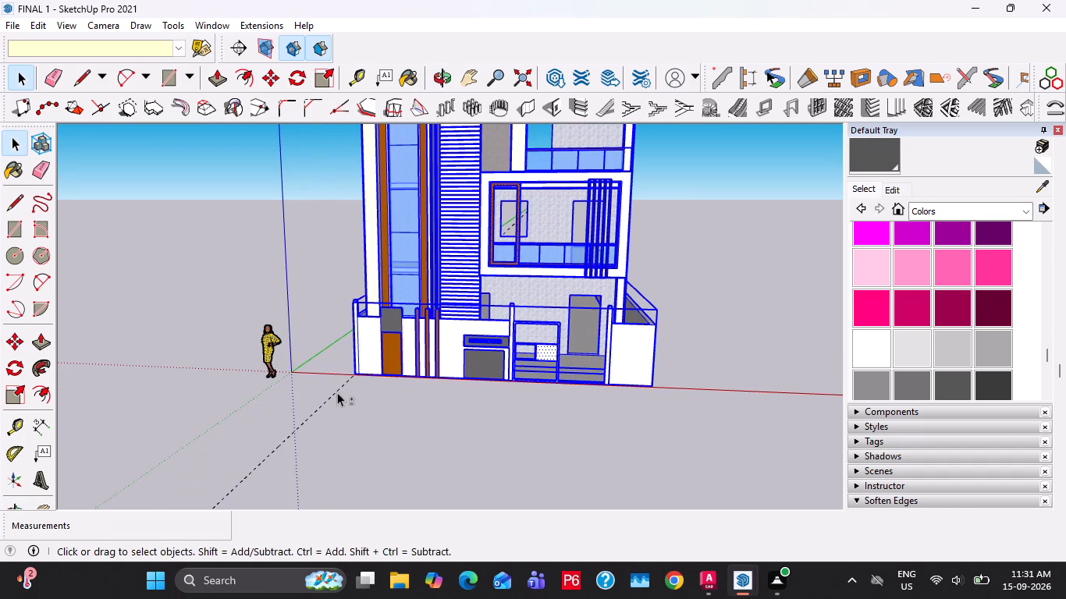
{"action": "right_click", "coordinate": [416, 352]}
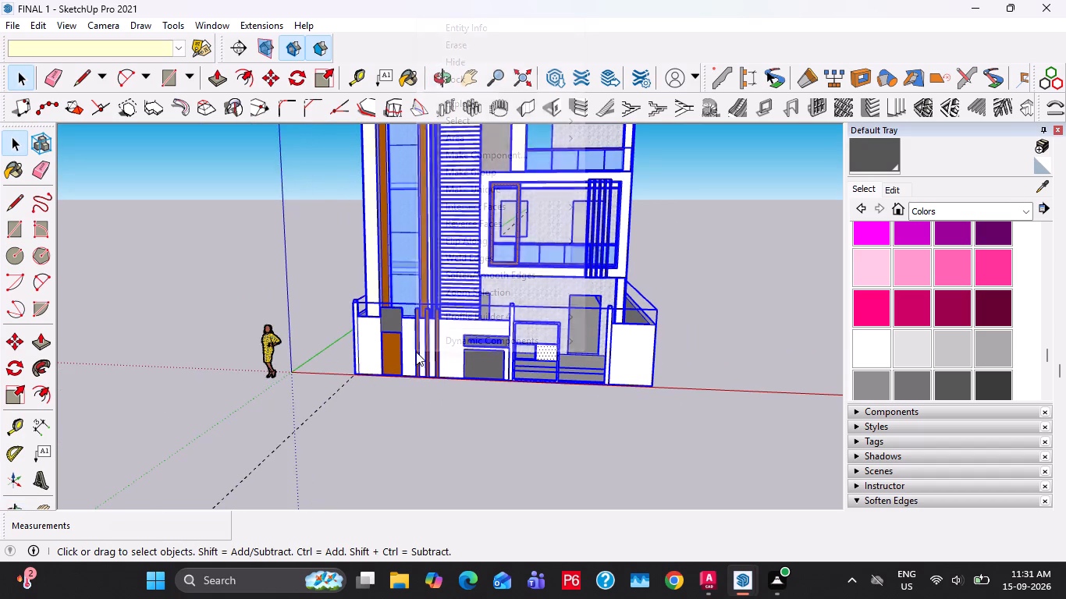
{"action": "left_click", "coordinate": [480, 177]}
Save the model with the grouped house.
{"action": "scroll", "coordinate": [435, 377], "scroll_direction": "down", "scroll_amount": 5}
{"action": "middle_click_drag", "start_coordinate": [418, 387], "coordinate": [428, 440], "text": "shift"}
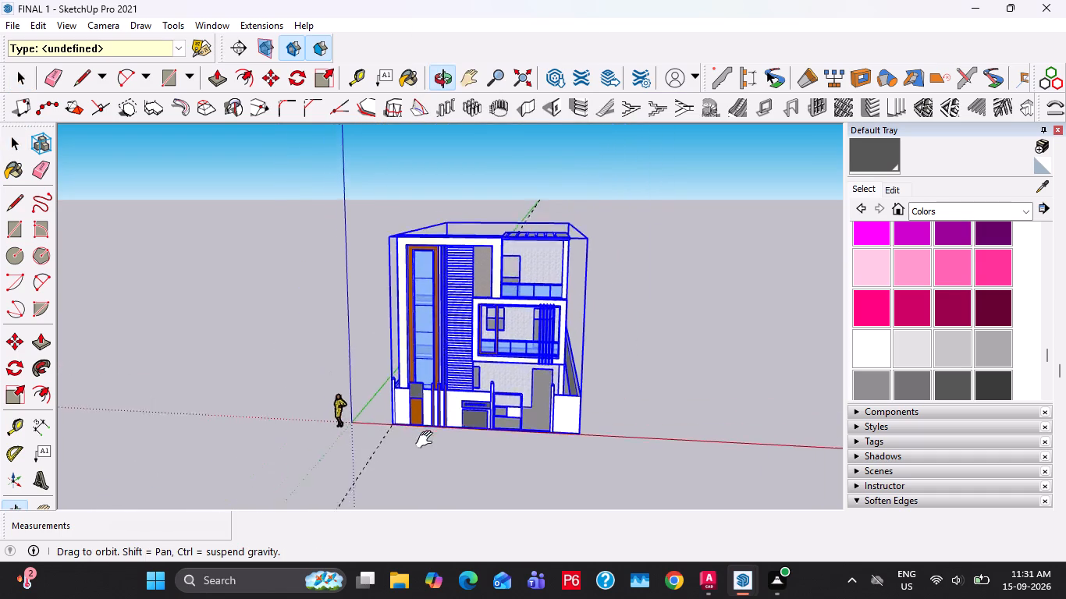
{"action": "middle_click_drag", "start_coordinate": [428, 440], "coordinate": [476, 428], "text": "shift"}
{"action": "key", "text": "ctrl+s"}
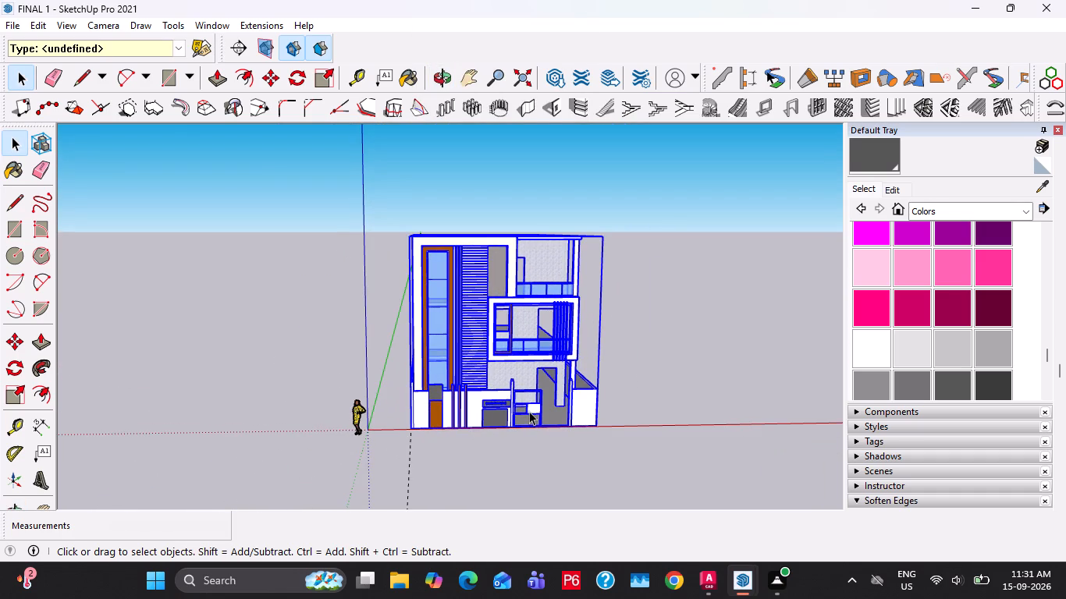
{"action": "key", "text": "Escape"}
{"action": "key", "text": "Escape"}
{"action": "key", "text": "ctrl+s"}
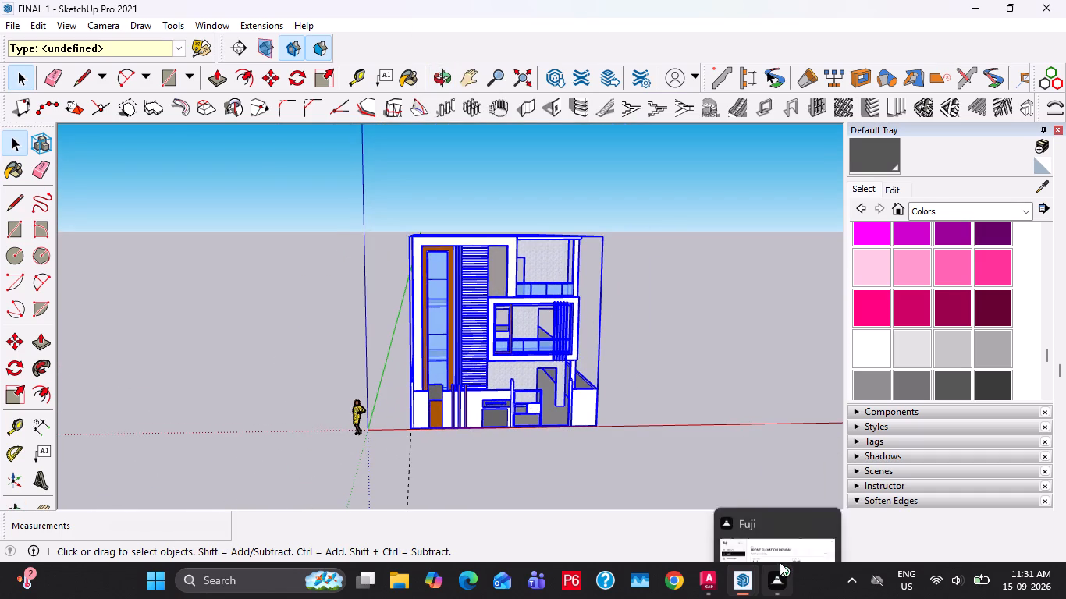
{"action": "key", "text": "Escape"}
{"action": "key", "text": "Escape"}
{"action": "key", "text": "Escape"}
{"action": "key", "text": "Escape"}
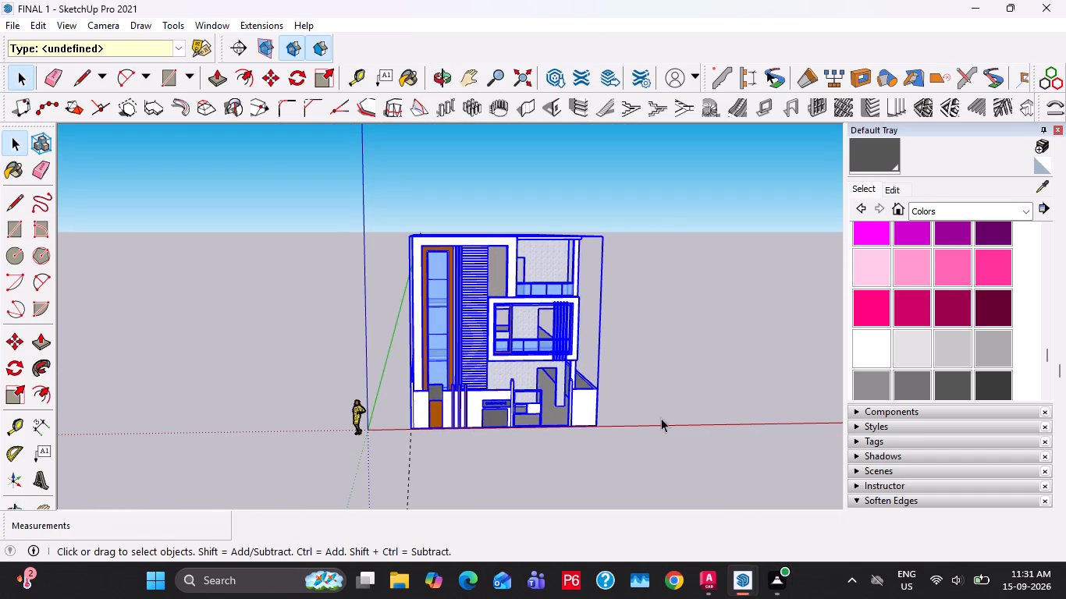
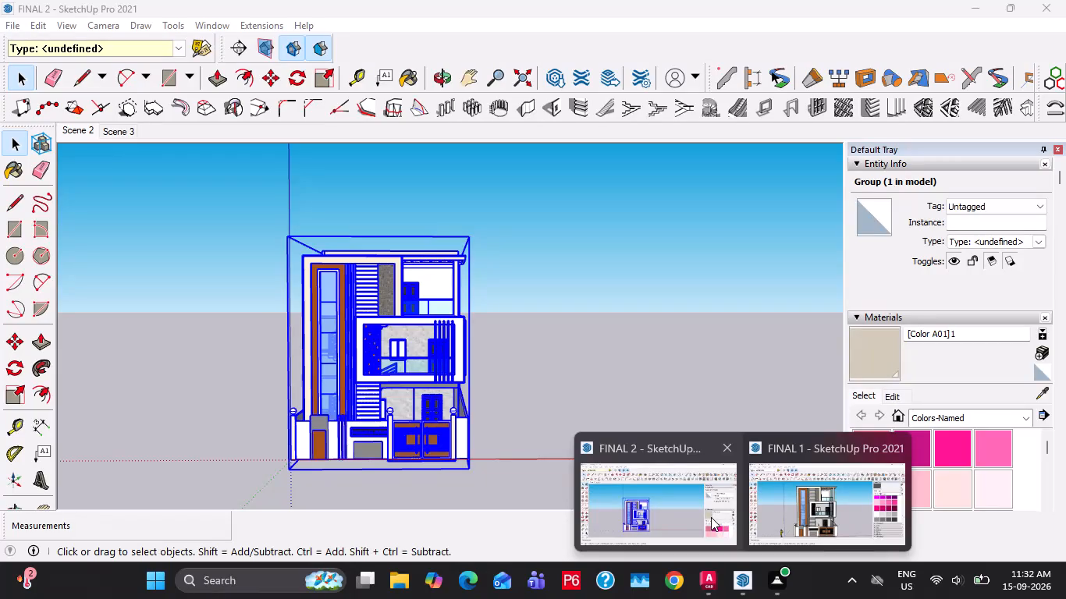
Deselect the house group in FINAL 2, and close the other open model, FINAL 1.
{"action": "left_click", "coordinate": [692, 514]}
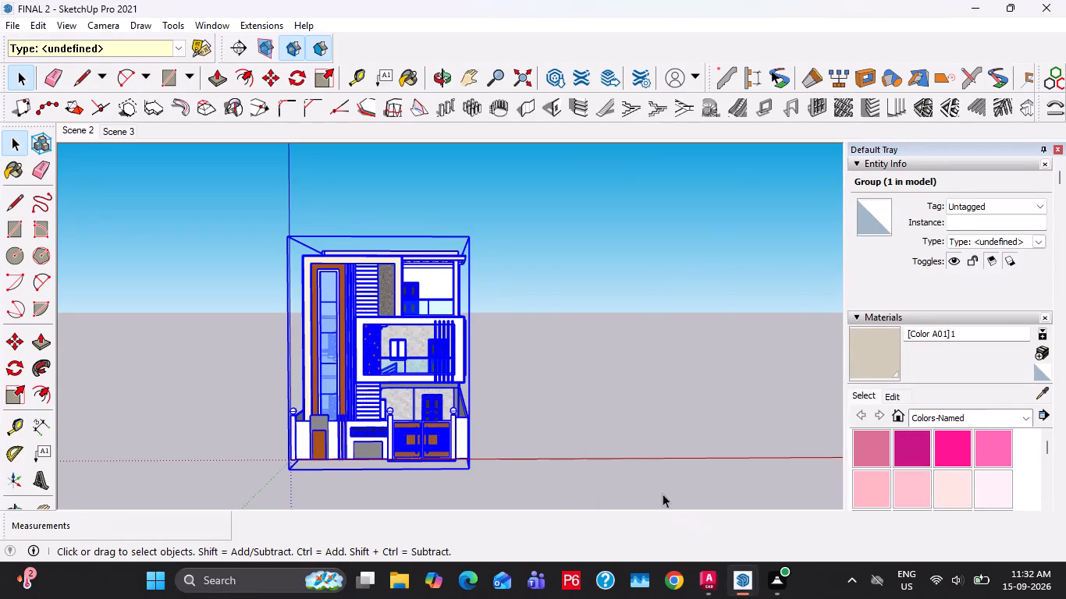
{"action": "left_click", "coordinate": [617, 445]}
{"action": "left_click", "coordinate": [750, 594]}
{"action": "left_click", "coordinate": [822, 476]}
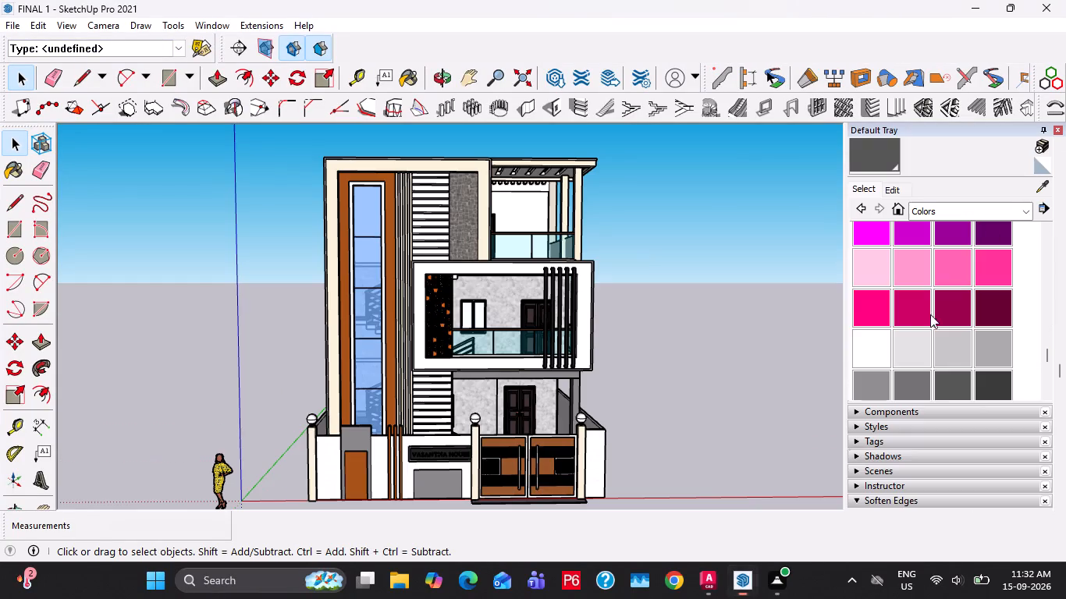
{"action": "left_click", "coordinate": [1065, 17]}
{"action": "left_click", "coordinate": [1054, 0]}
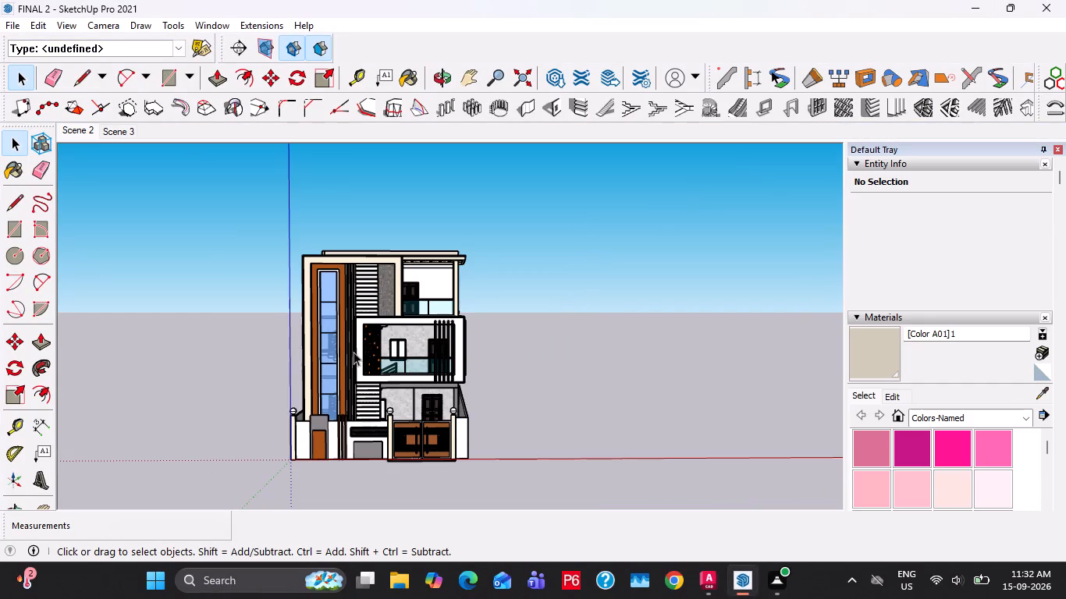
Save the FINAL 2 model over its existing file, agreeing to save it in this older program version.
{"action": "scroll", "coordinate": [339, 344], "scroll_direction": "up", "scroll_amount": 4}
{"action": "key", "text": "ctrl+s"}
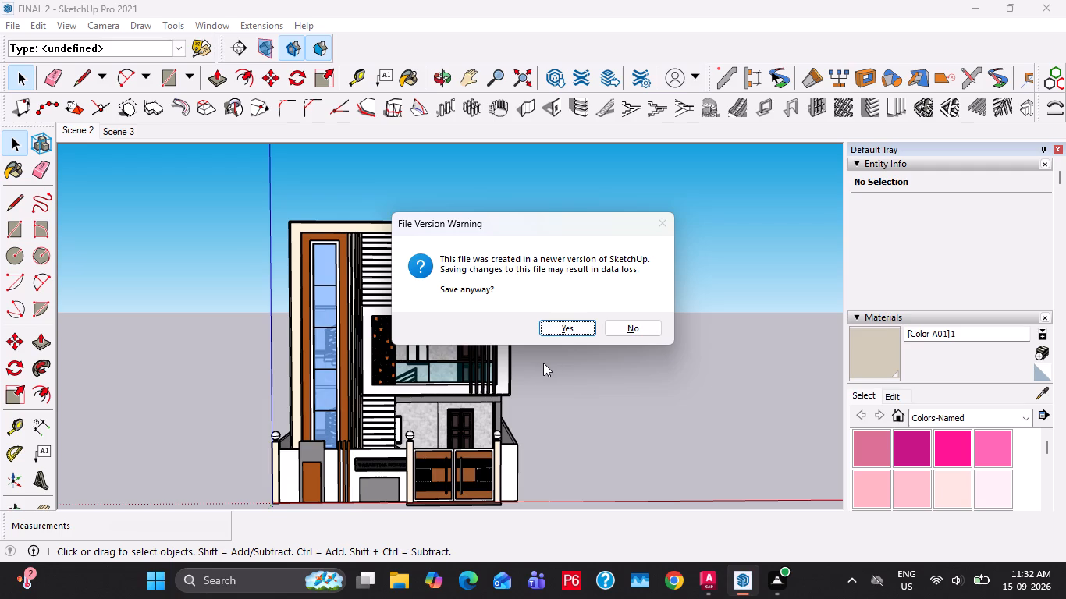
{"action": "left_click", "coordinate": [565, 328]}
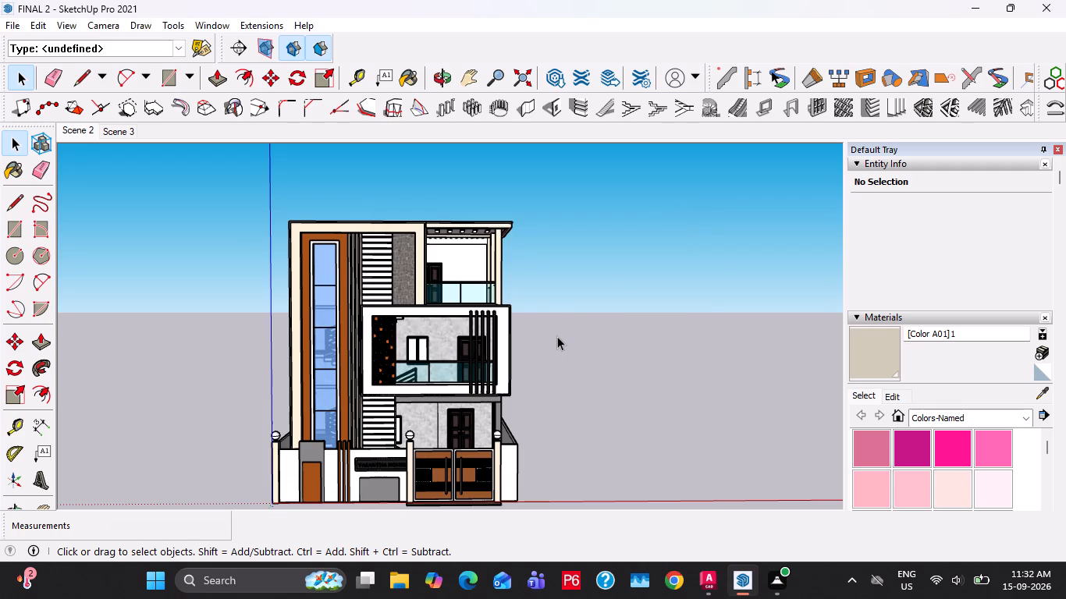
{"action": "key", "text": "Escape"}
{"action": "key", "text": "Escape"}
{"action": "key", "text": "Escape"}
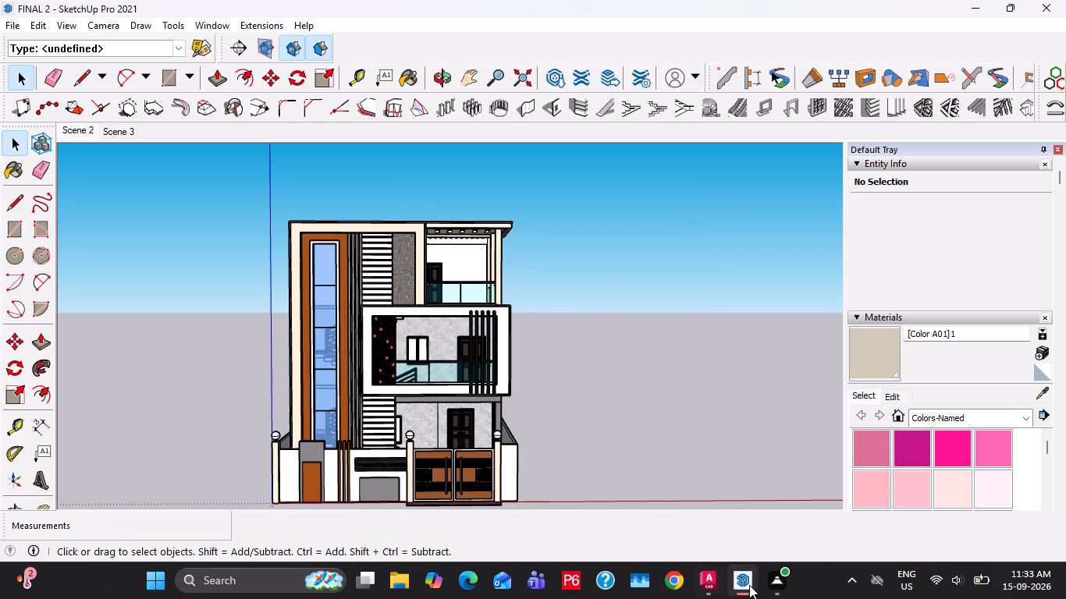
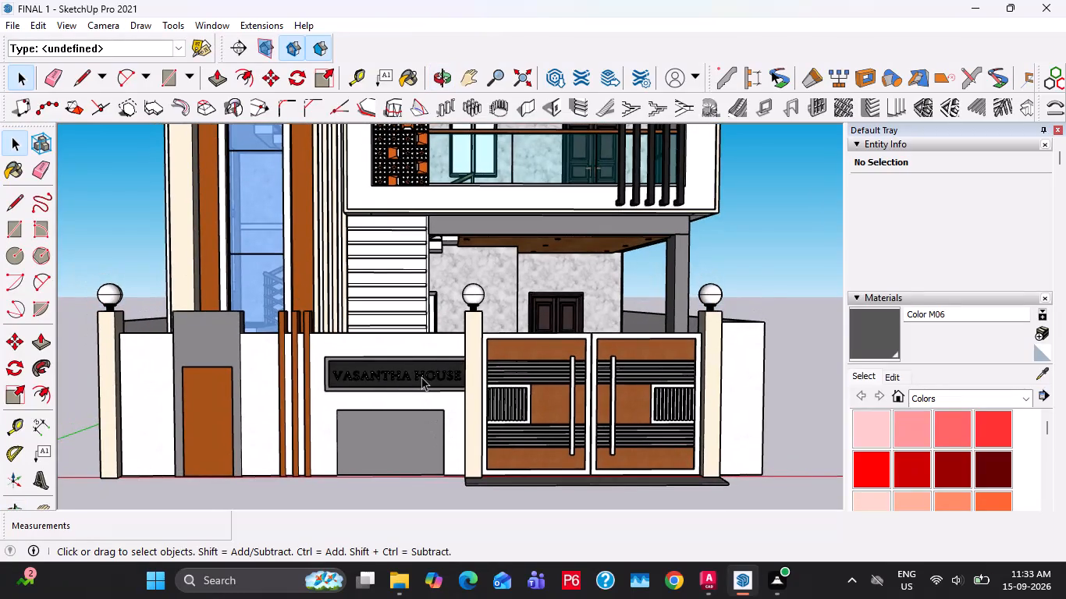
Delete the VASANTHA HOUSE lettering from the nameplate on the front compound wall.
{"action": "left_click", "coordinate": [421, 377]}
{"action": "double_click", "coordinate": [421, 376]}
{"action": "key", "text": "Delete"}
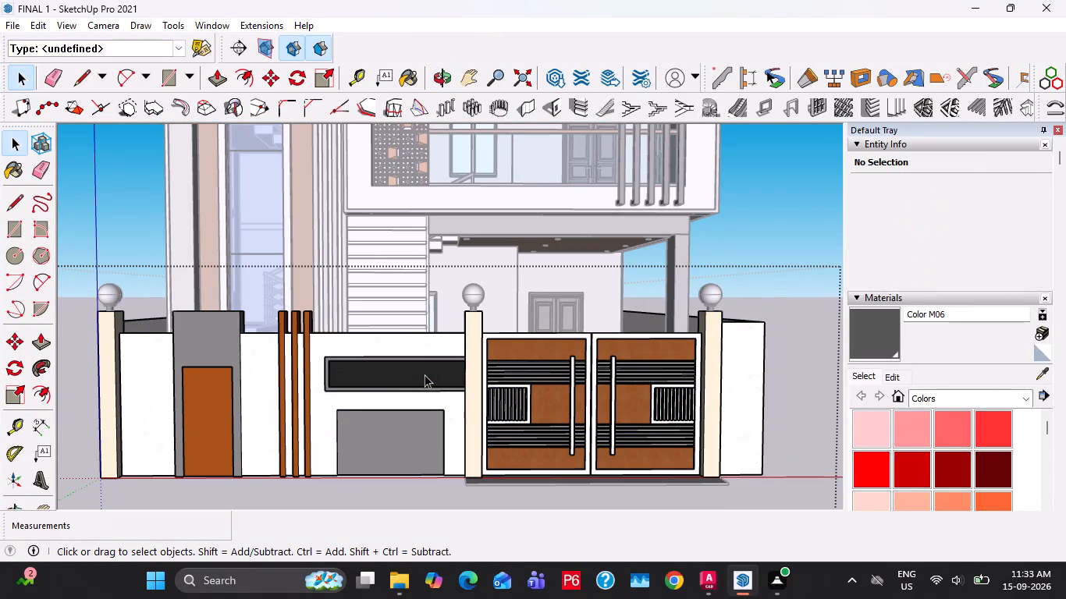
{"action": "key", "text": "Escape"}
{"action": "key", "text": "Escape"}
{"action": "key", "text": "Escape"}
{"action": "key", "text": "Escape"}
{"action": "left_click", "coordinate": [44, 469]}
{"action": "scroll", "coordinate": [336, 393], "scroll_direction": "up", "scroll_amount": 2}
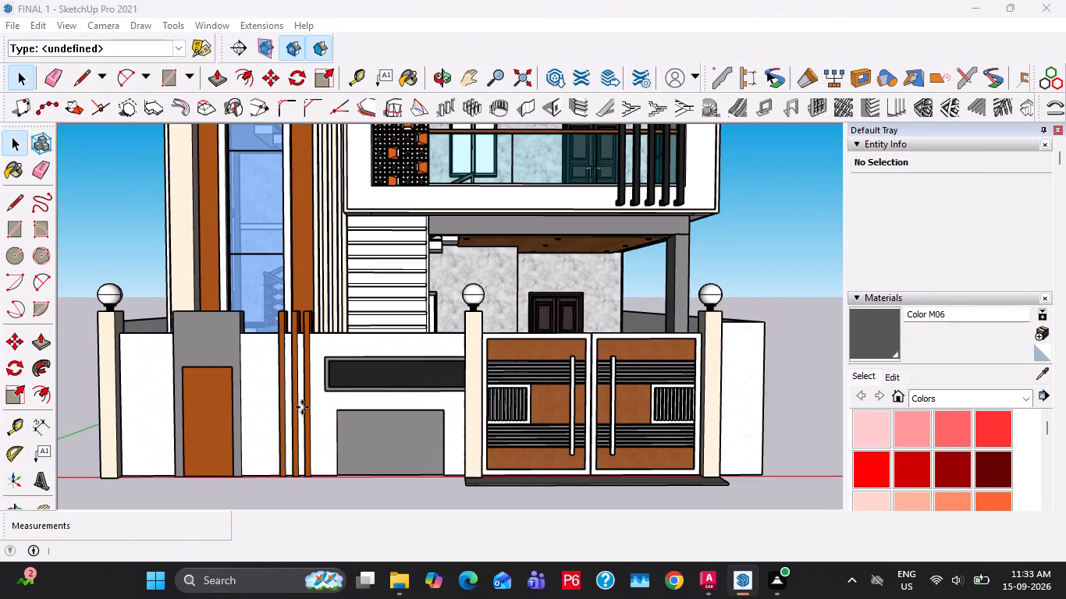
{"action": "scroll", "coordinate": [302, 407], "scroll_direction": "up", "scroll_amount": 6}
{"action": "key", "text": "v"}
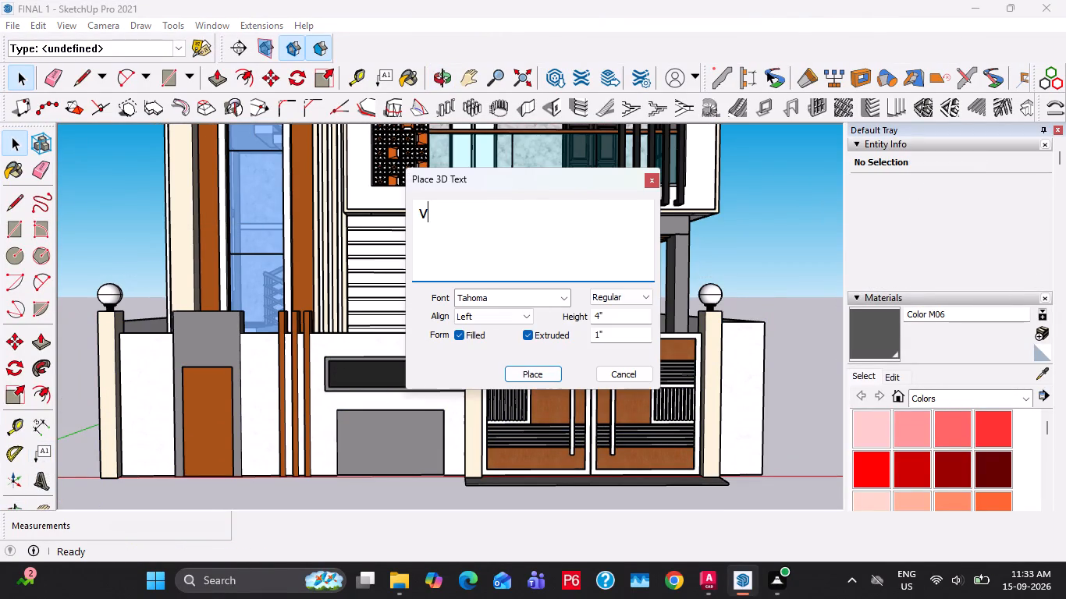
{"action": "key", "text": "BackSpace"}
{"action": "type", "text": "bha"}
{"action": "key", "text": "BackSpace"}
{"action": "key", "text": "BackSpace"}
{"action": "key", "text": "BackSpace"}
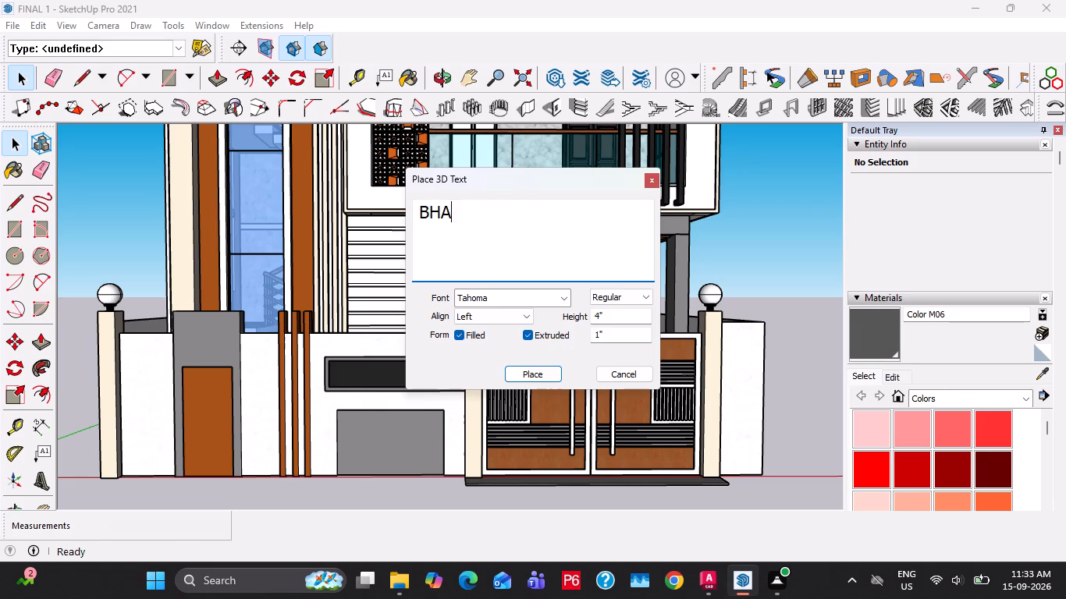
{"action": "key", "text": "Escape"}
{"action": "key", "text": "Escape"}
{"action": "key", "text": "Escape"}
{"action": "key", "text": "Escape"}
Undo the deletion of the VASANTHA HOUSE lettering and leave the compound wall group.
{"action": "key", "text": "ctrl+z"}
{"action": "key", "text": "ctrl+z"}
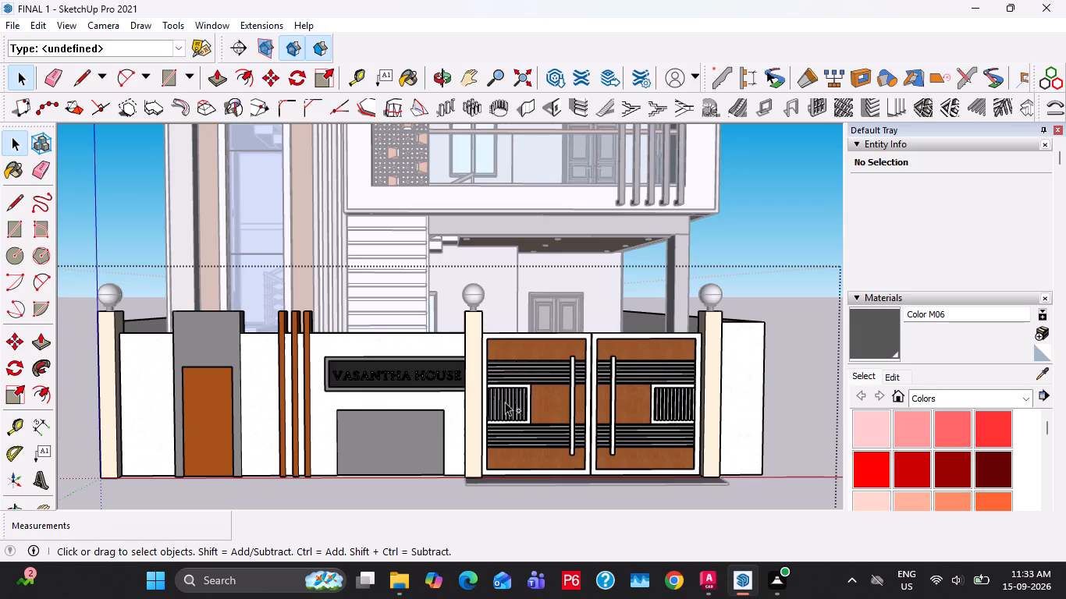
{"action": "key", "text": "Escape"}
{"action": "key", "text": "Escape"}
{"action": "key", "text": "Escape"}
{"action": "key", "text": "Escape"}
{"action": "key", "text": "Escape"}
Save the FINAL 1 model.
{"action": "key", "text": "ctrl+s"}
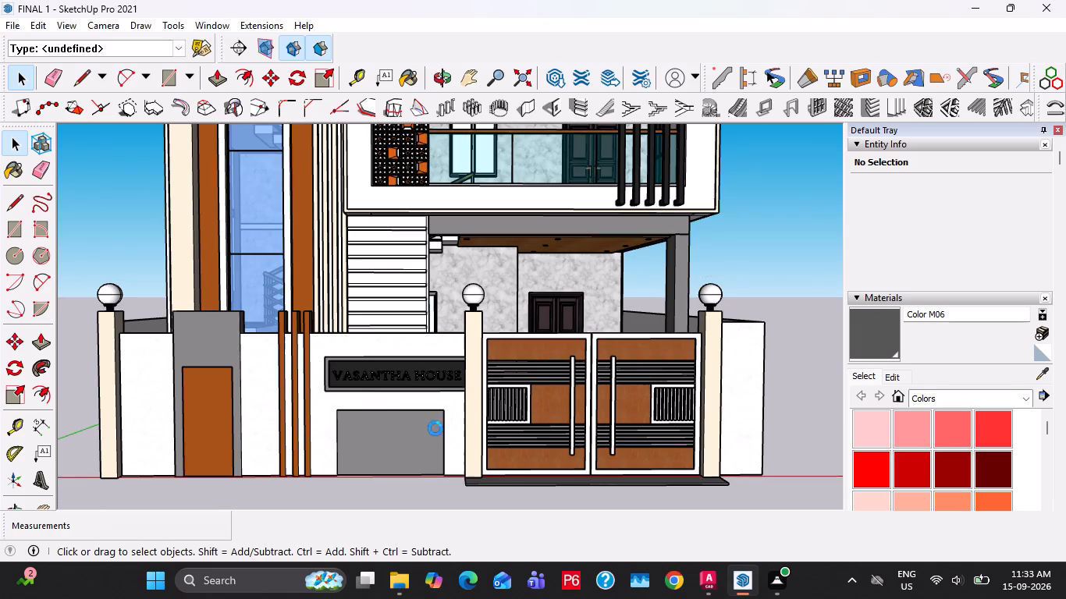